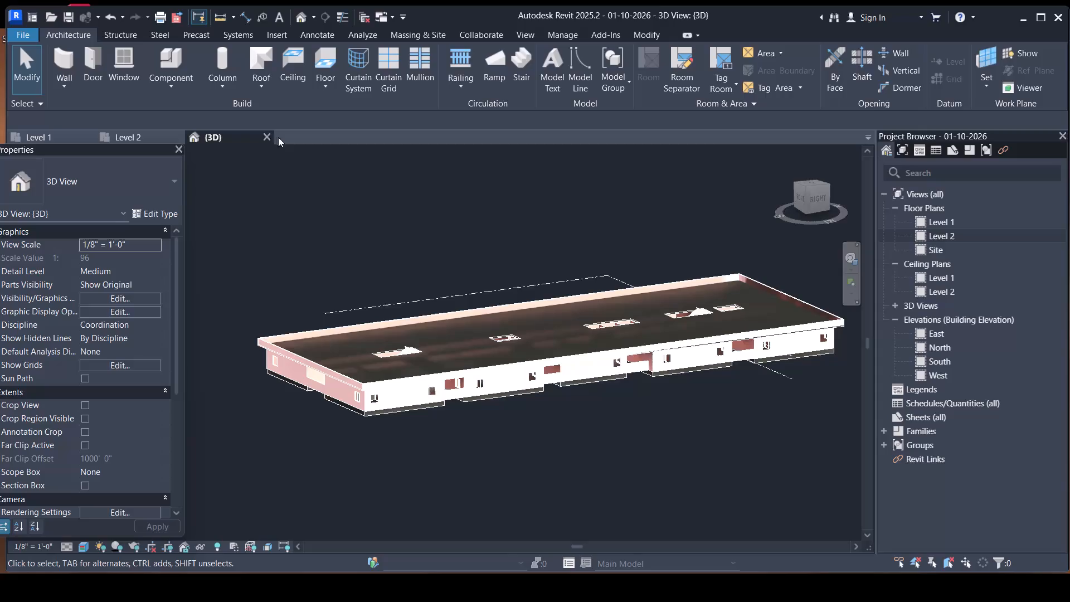
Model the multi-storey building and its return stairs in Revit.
Close the 3D, Level 2 and Level 1 views of the open 01-10-2026 project.
left_click(269, 133)
left_click(177, 138)
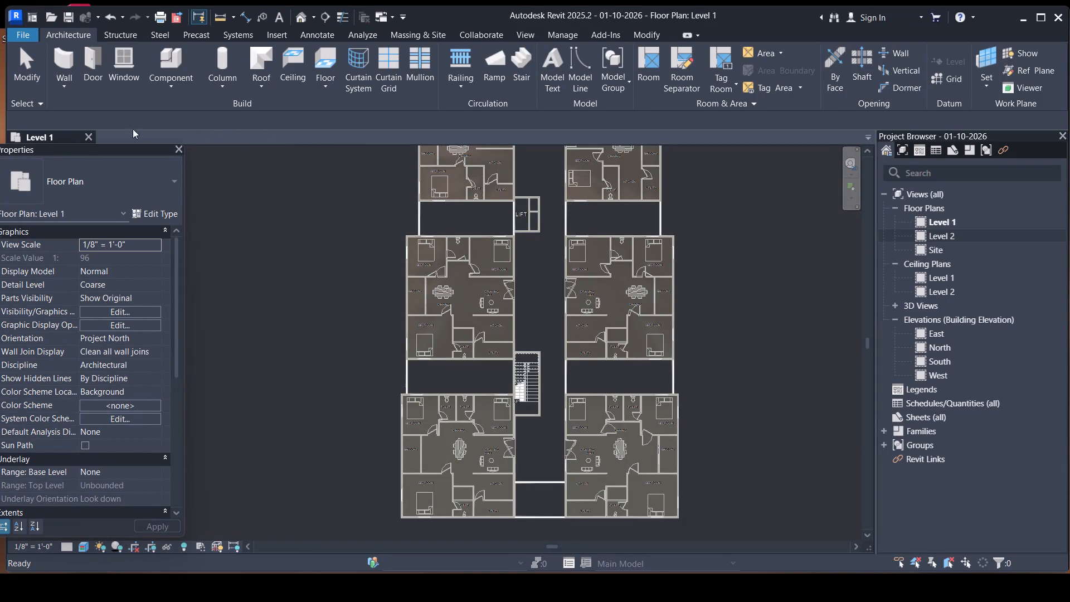
left_click(86, 136)
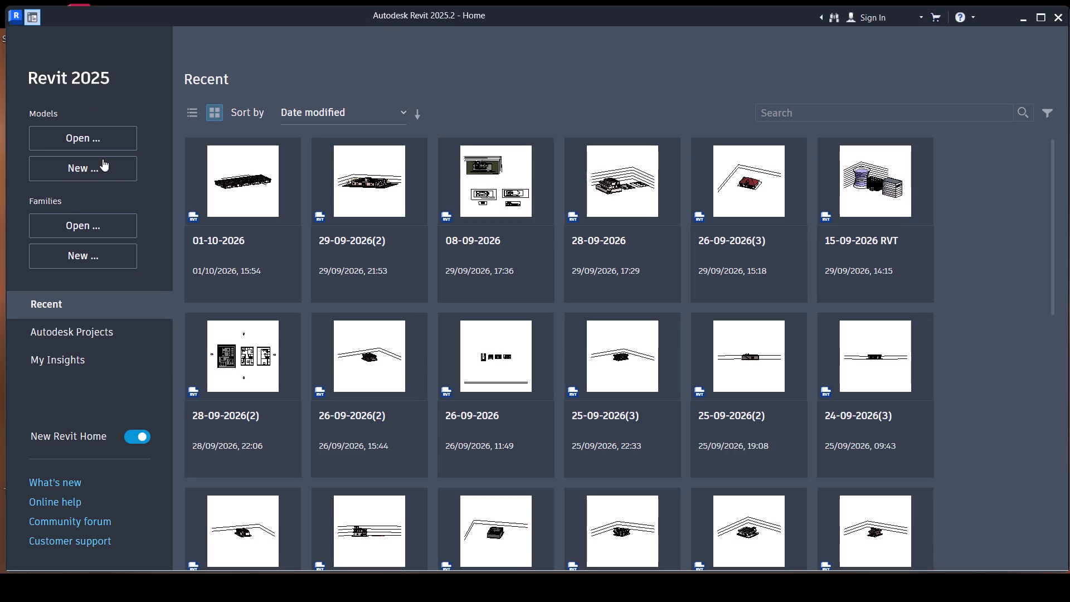
Create a new project from the default.rte template in the English-Imperial templates folder.
left_click(103, 165)
left_click(613, 261)
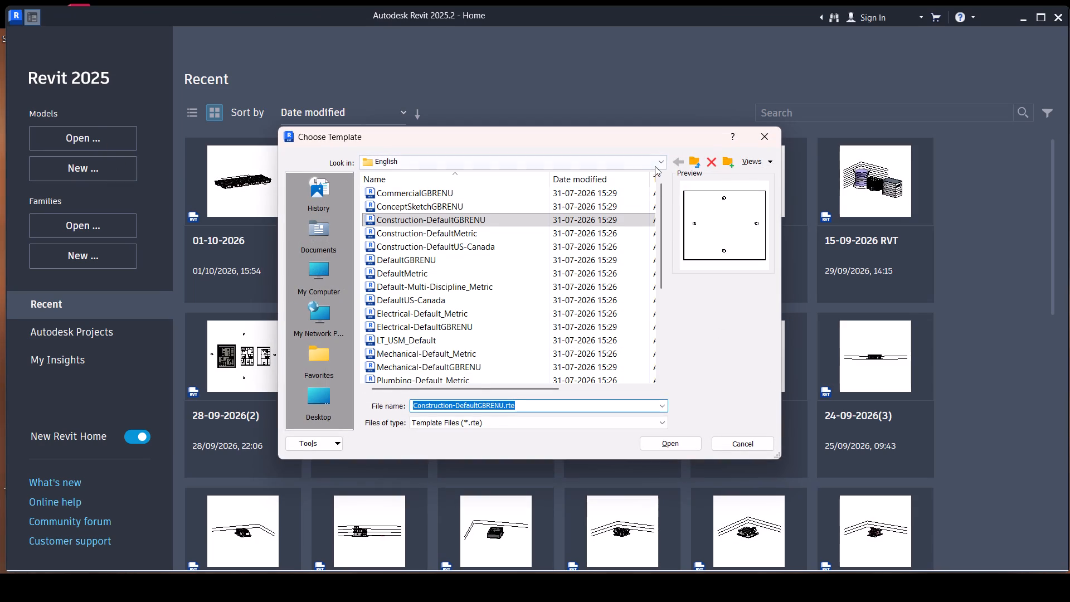
left_click(655, 166)
left_click(478, 243)
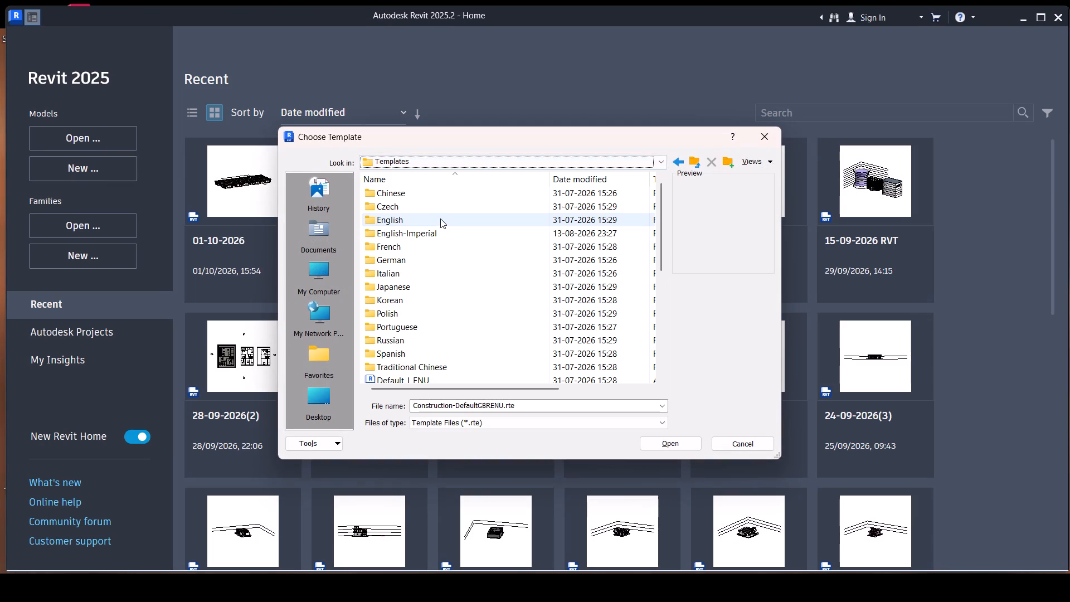
double_click(442, 221)
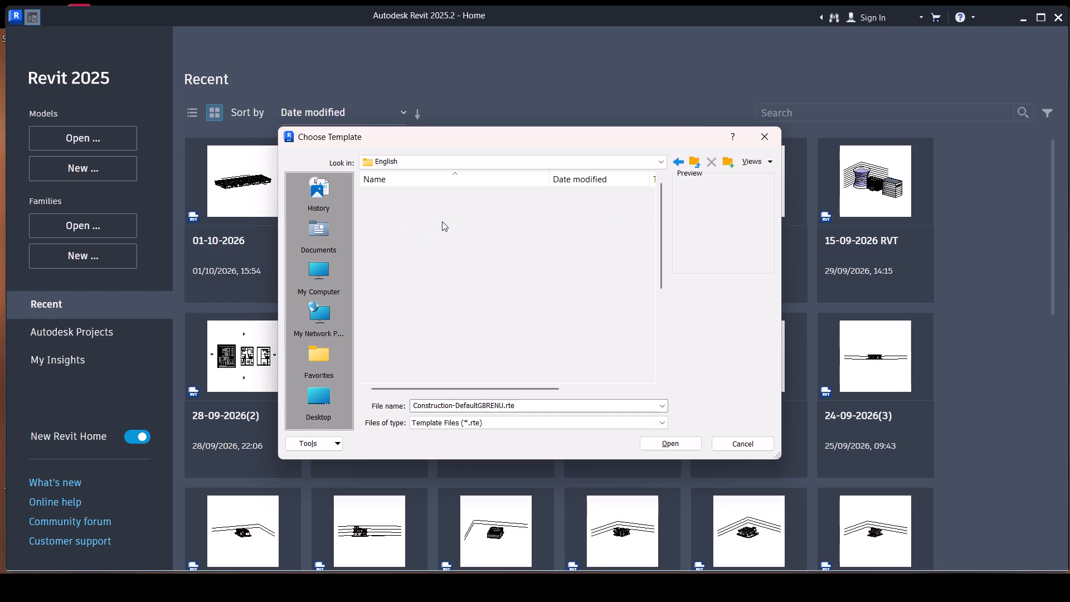
left_click(654, 164)
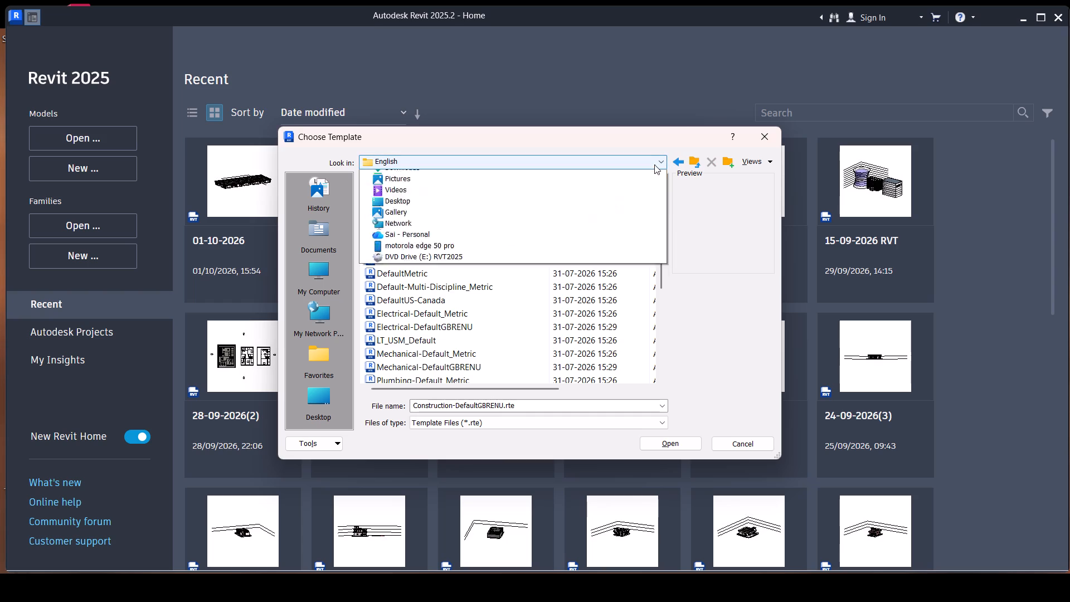
left_click(509, 240)
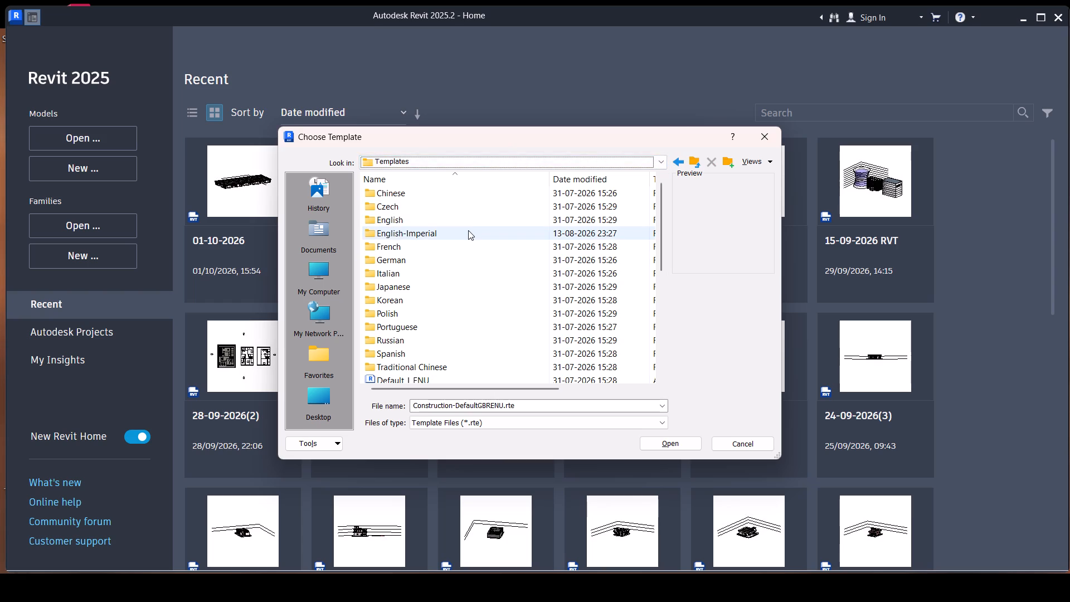
double_click(468, 231)
double_click(448, 225)
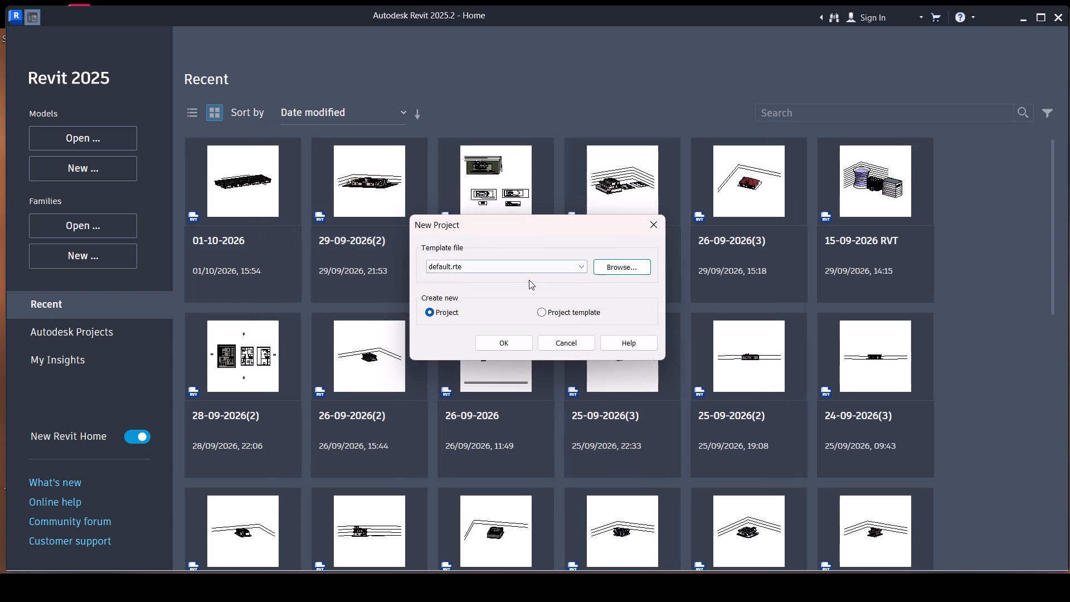
left_click(513, 339)
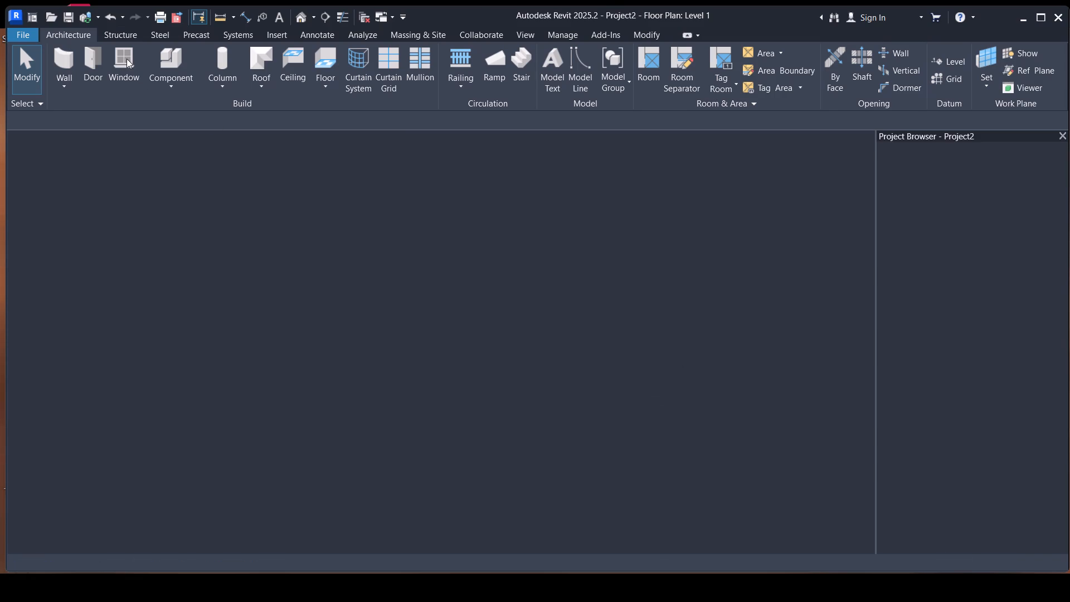
Link the CAD drawing 29-09-2026 from the Documents folder into the Level 1 floor plan.
left_click(268, 35)
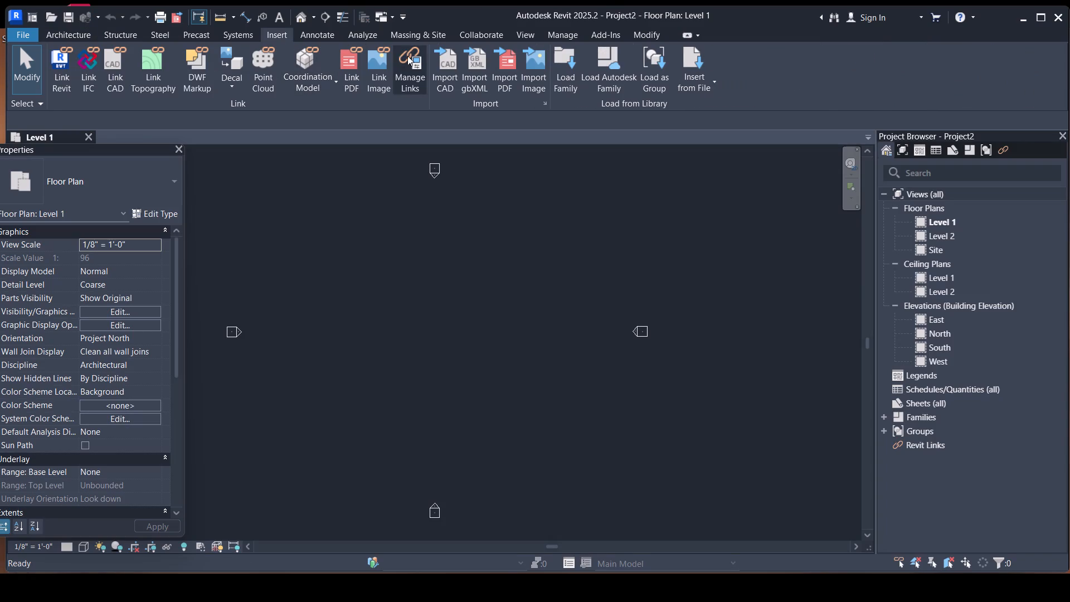
left_click(113, 80)
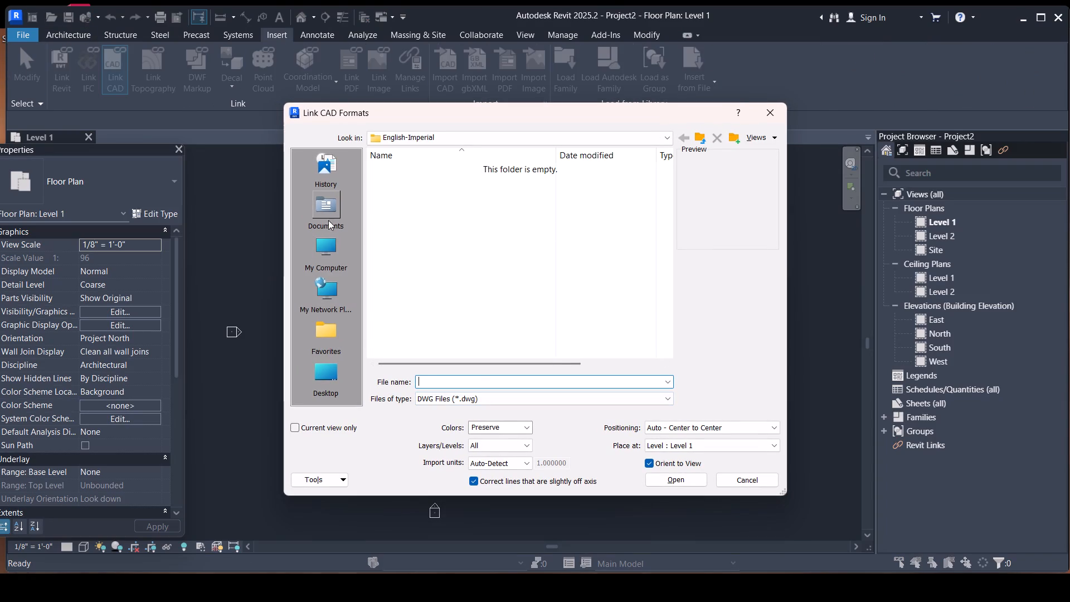
left_click(329, 213)
left_click(523, 387)
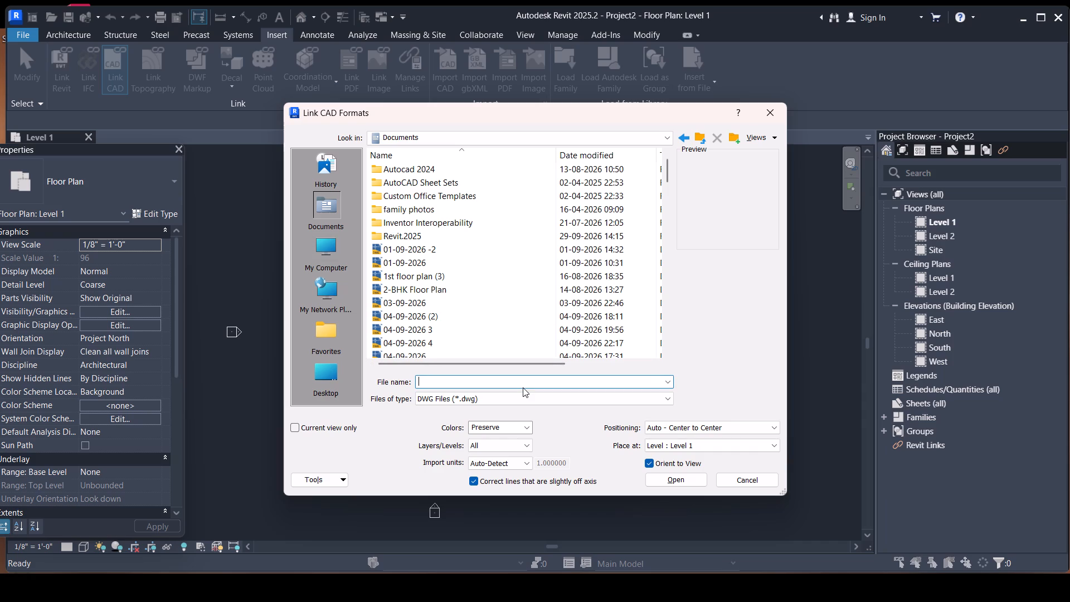
key("2")
key("9")
key("minus")
key("0")
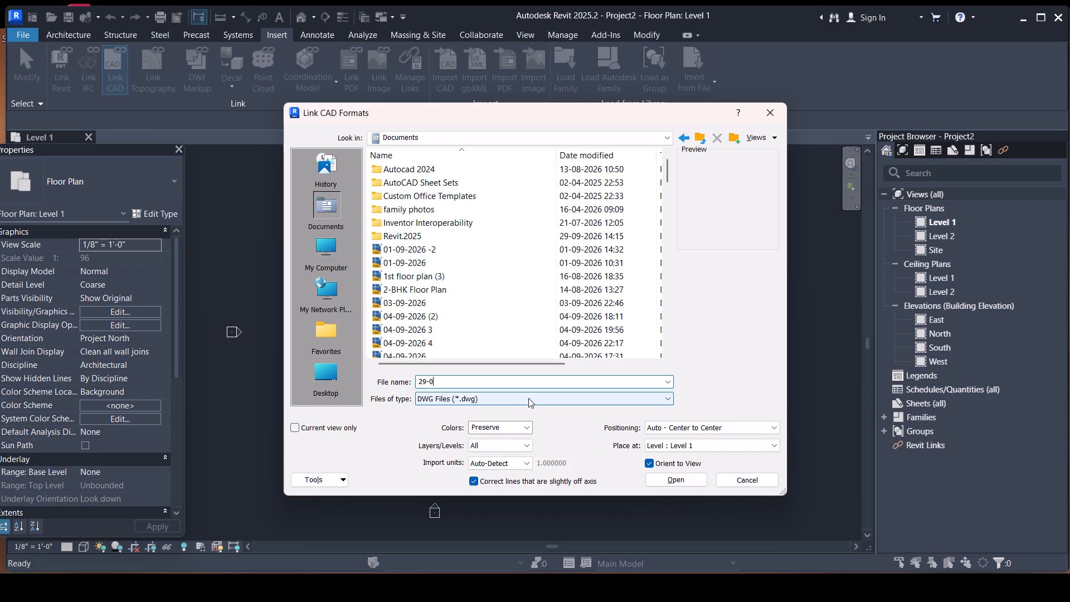
key("9")
key("minus")
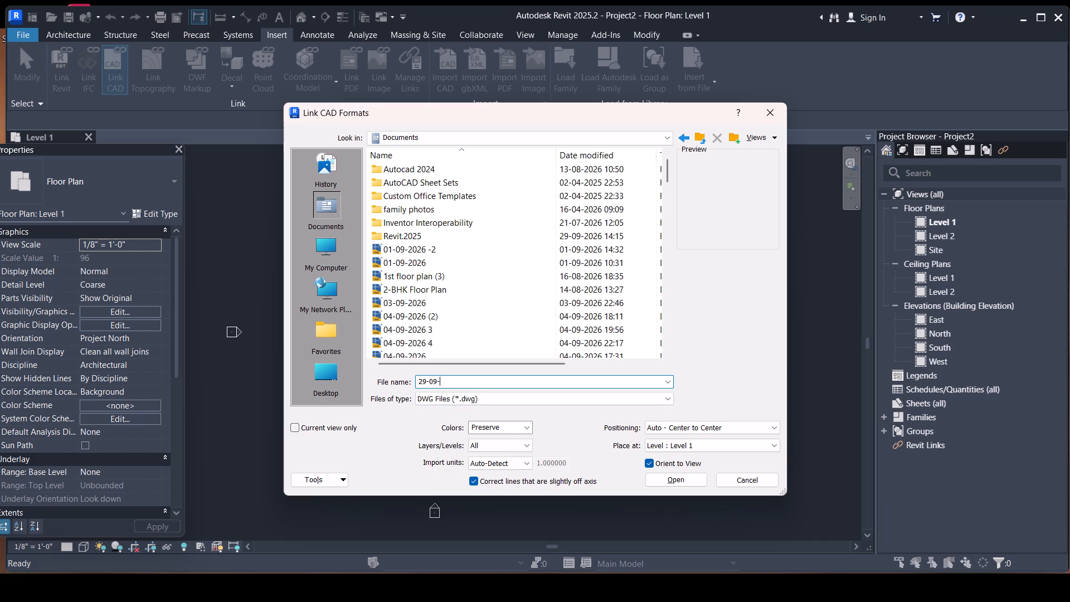
type("20")
key("2")
key("6")
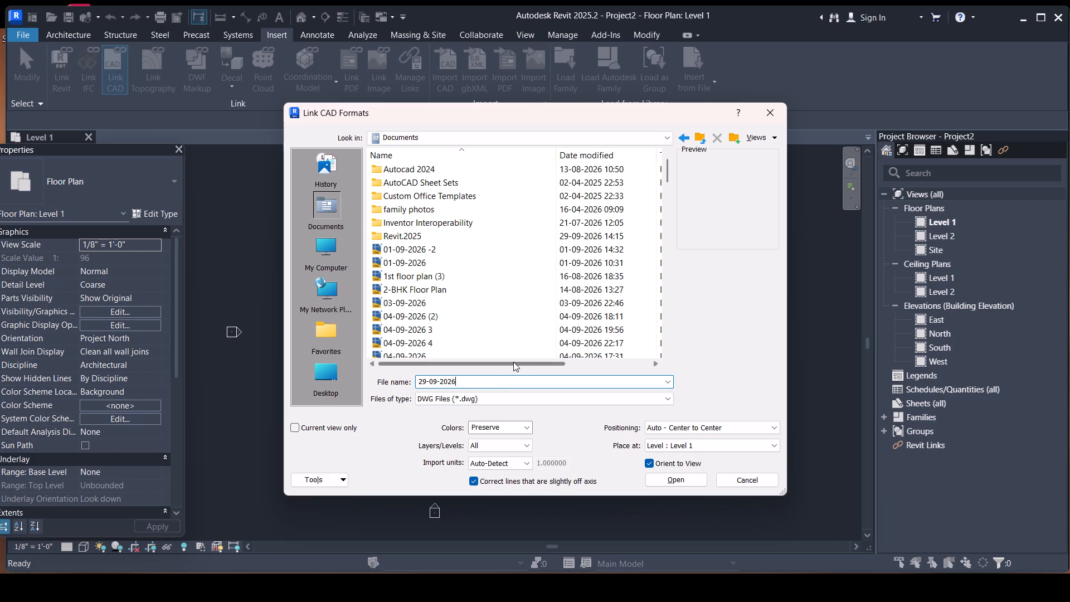
left_click(670, 483)
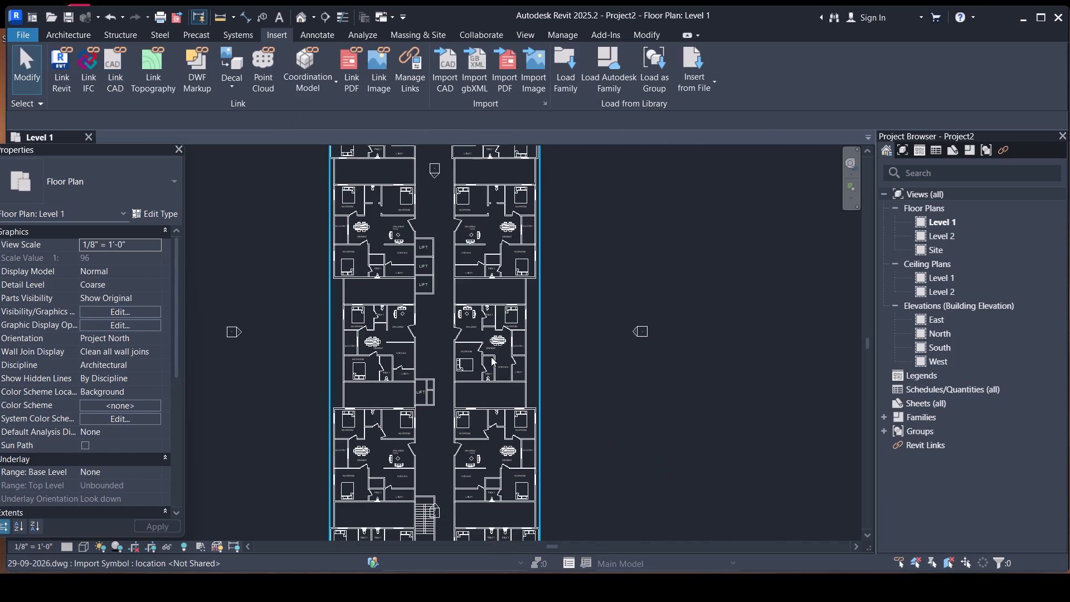
Move the south elevation marker from the staircase in the linked plan to clear space beyond the building's south edge.
scroll(448, 186, "down", 3)
scroll(450, 183, "up", 1)
scroll(450, 183, "down", 1)
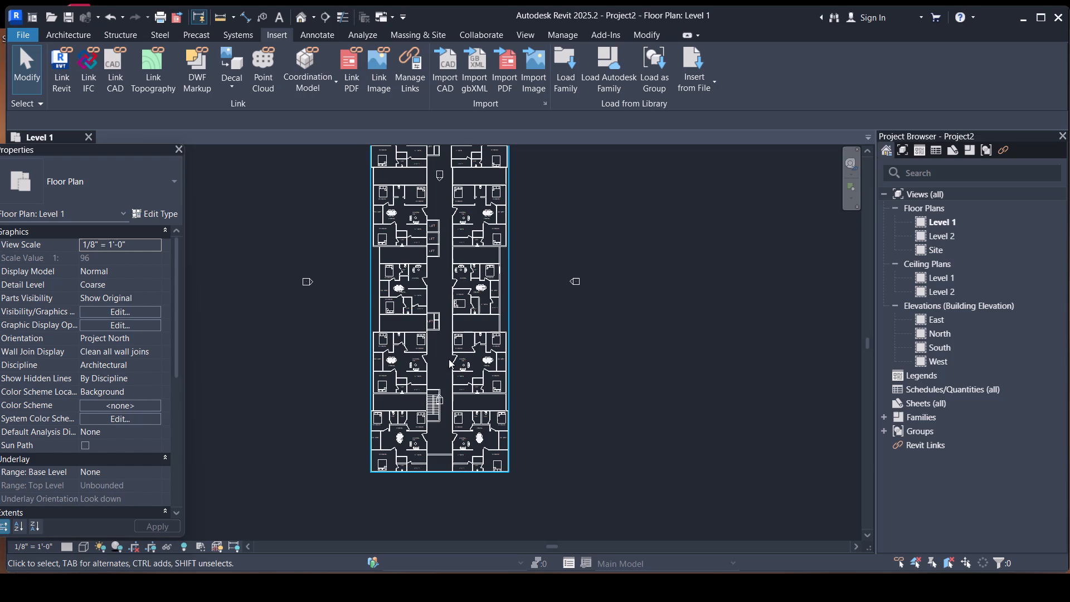
scroll(441, 402, "up", 6)
scroll(441, 402, "down", 1)
scroll(441, 402, "up", 2)
left_click(441, 402)
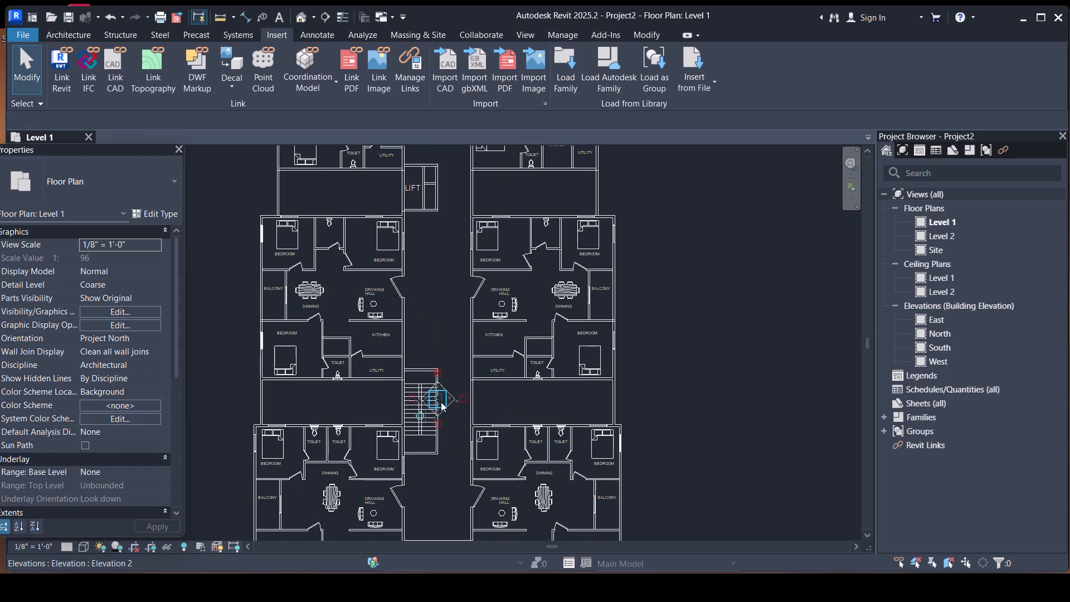
left_click_drag(436, 401, 439, 443)
scroll(439, 443, "down", 10)
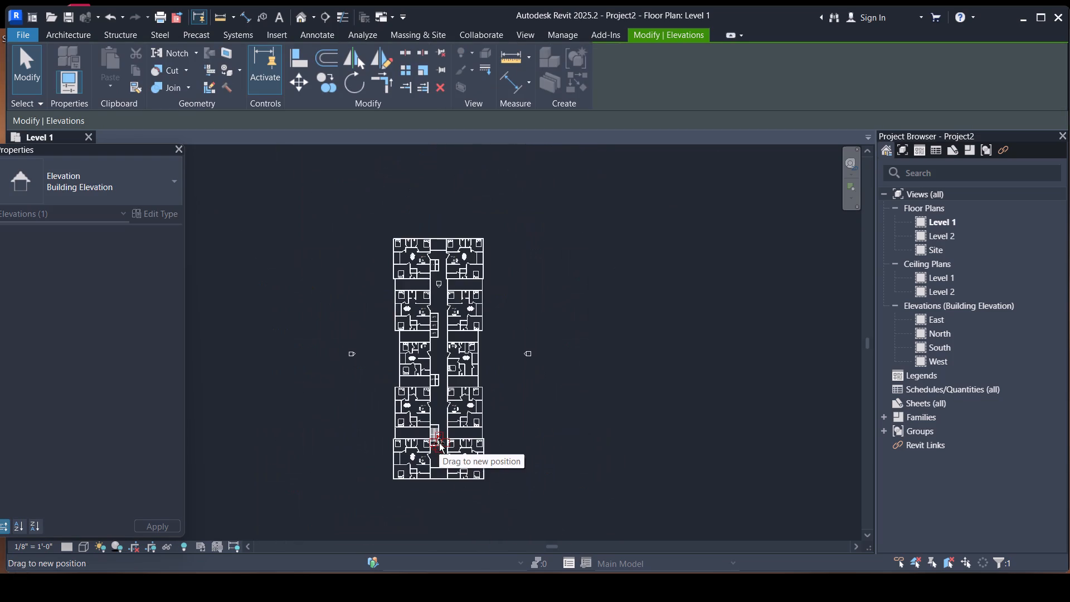
left_click_drag(439, 443, 441, 527)
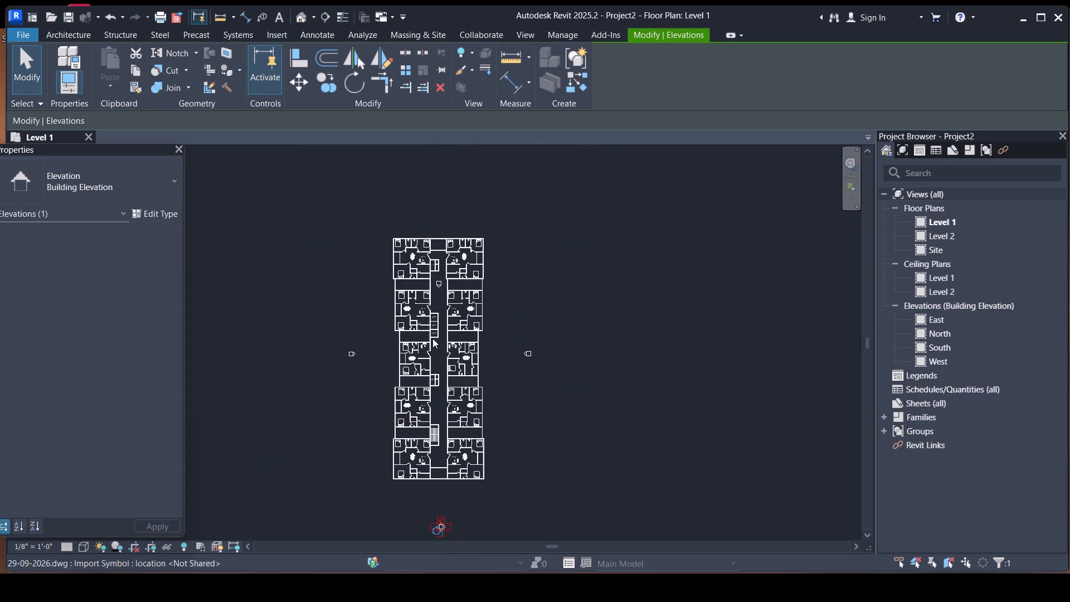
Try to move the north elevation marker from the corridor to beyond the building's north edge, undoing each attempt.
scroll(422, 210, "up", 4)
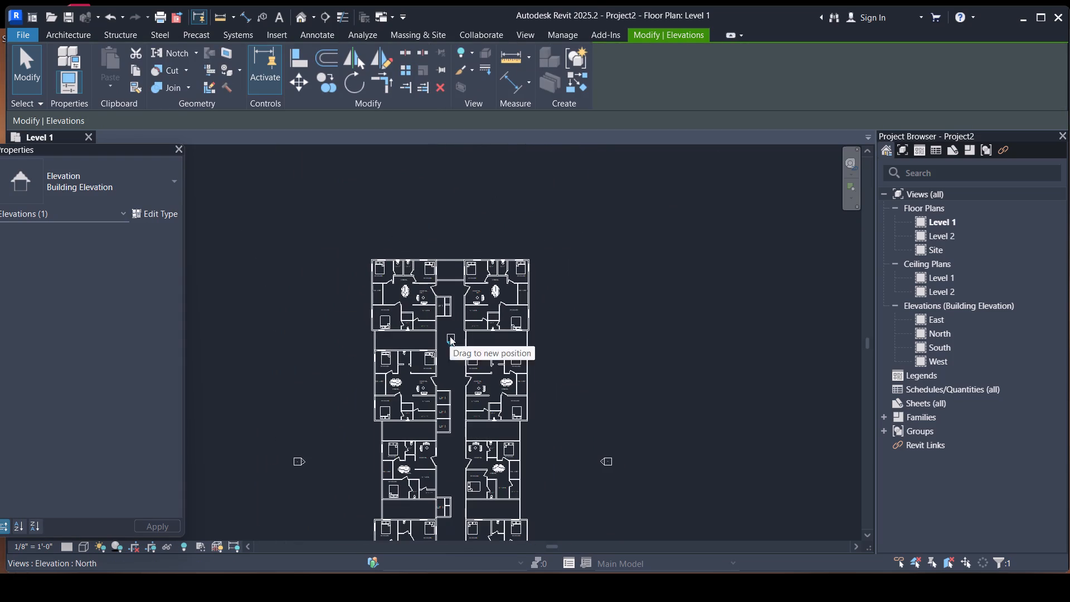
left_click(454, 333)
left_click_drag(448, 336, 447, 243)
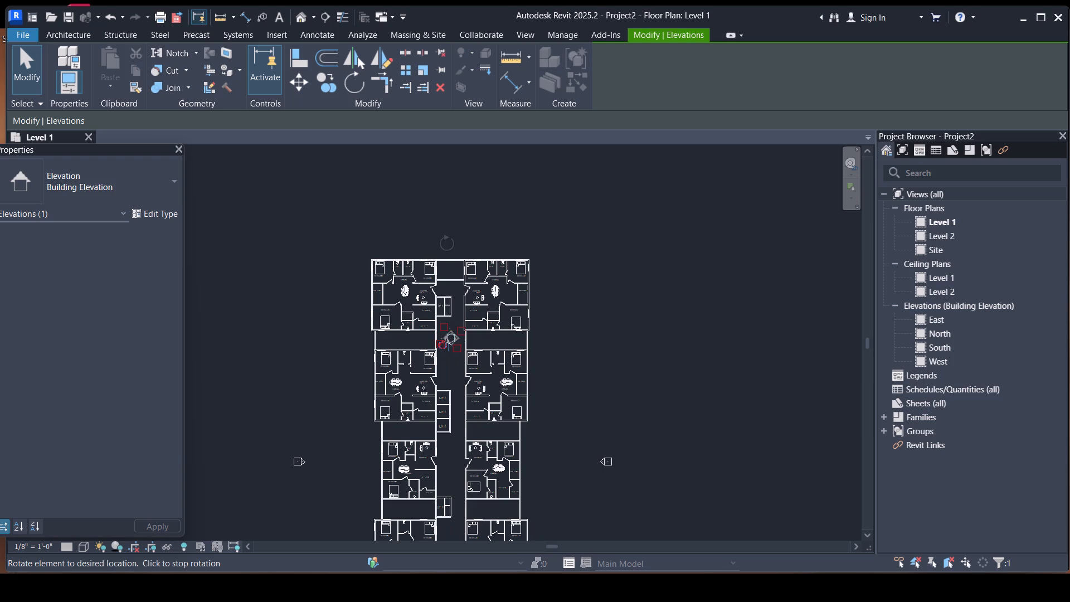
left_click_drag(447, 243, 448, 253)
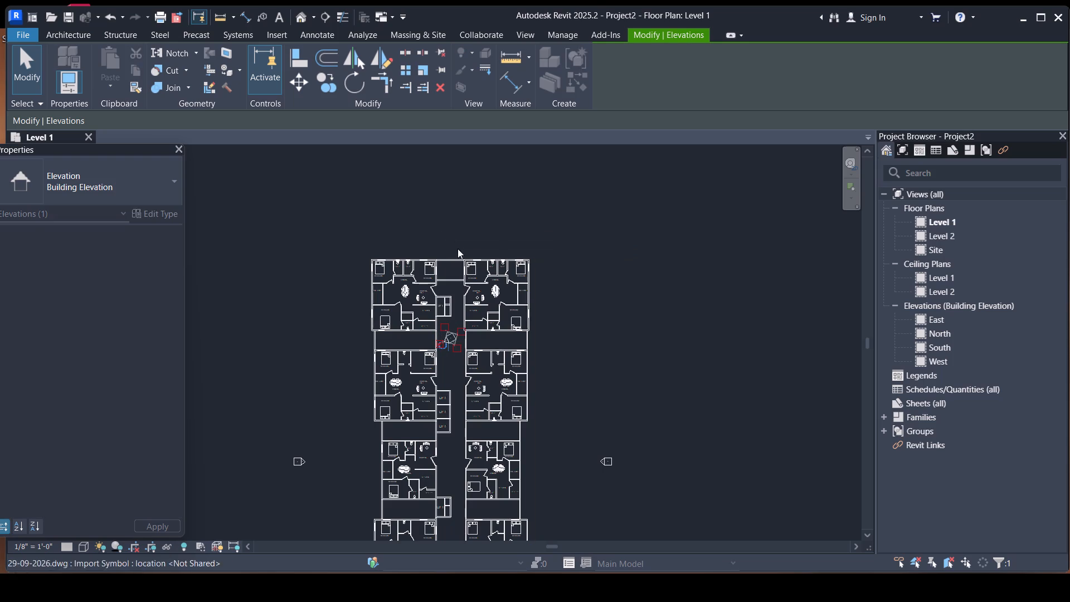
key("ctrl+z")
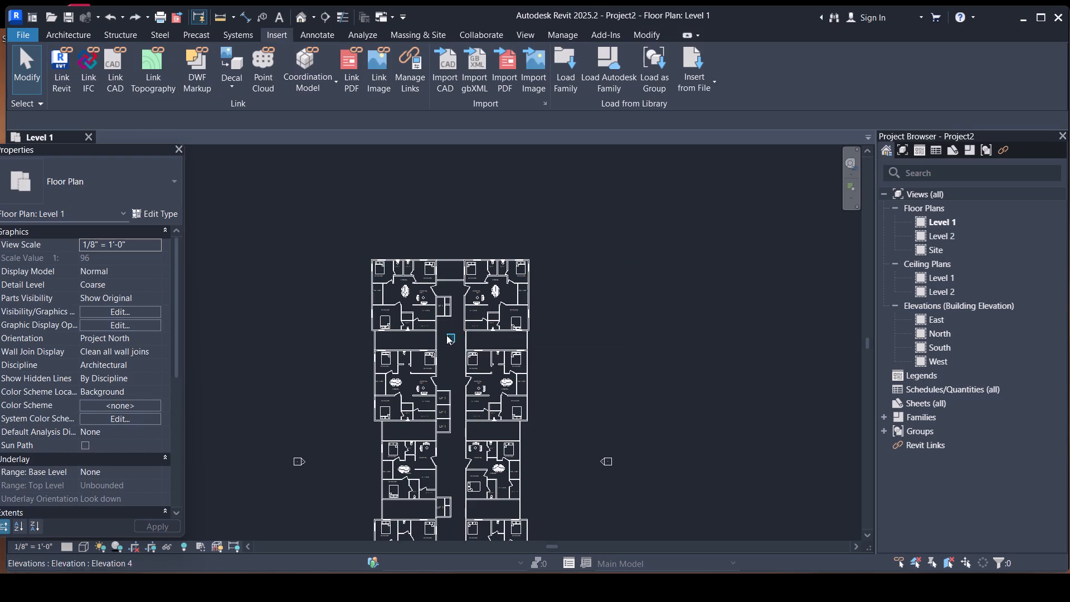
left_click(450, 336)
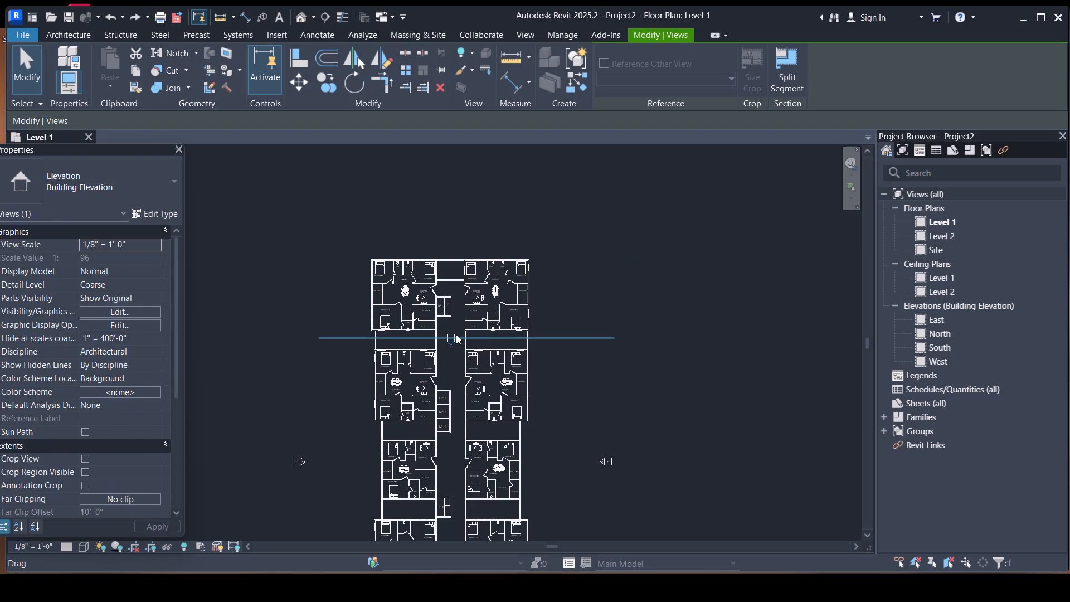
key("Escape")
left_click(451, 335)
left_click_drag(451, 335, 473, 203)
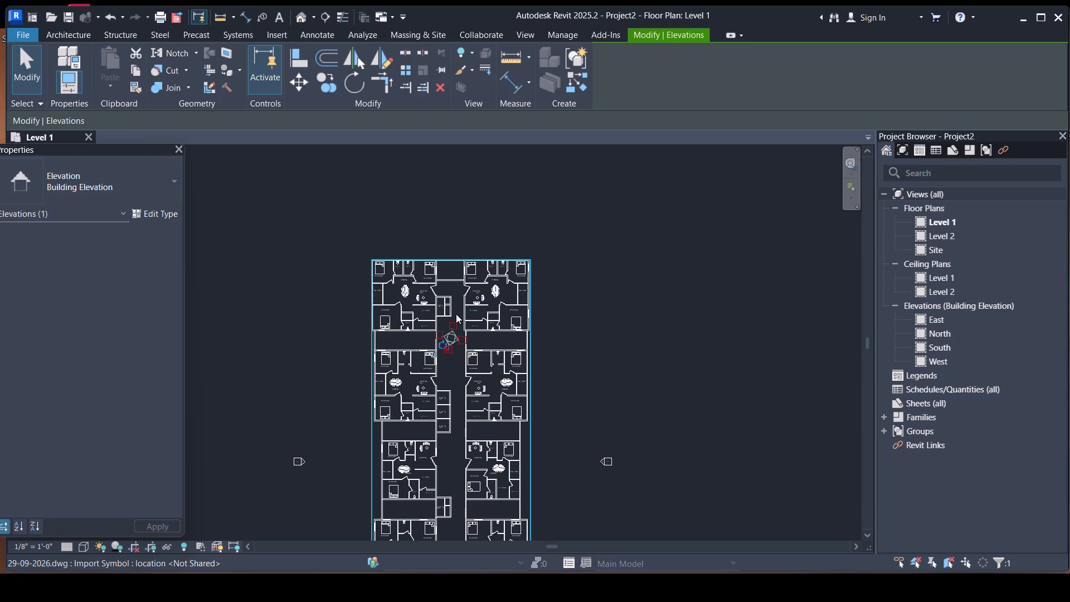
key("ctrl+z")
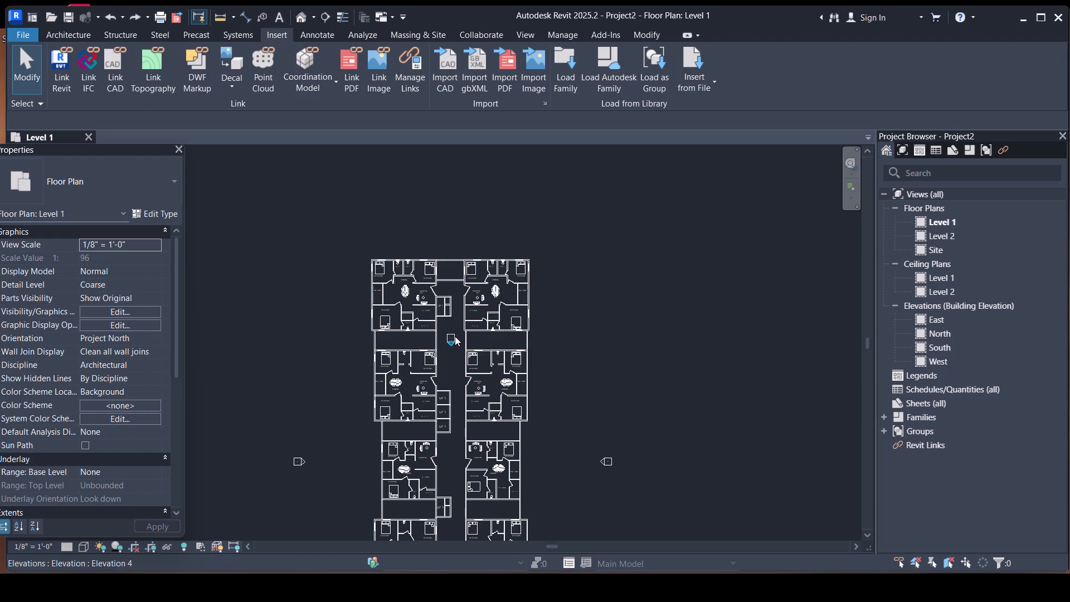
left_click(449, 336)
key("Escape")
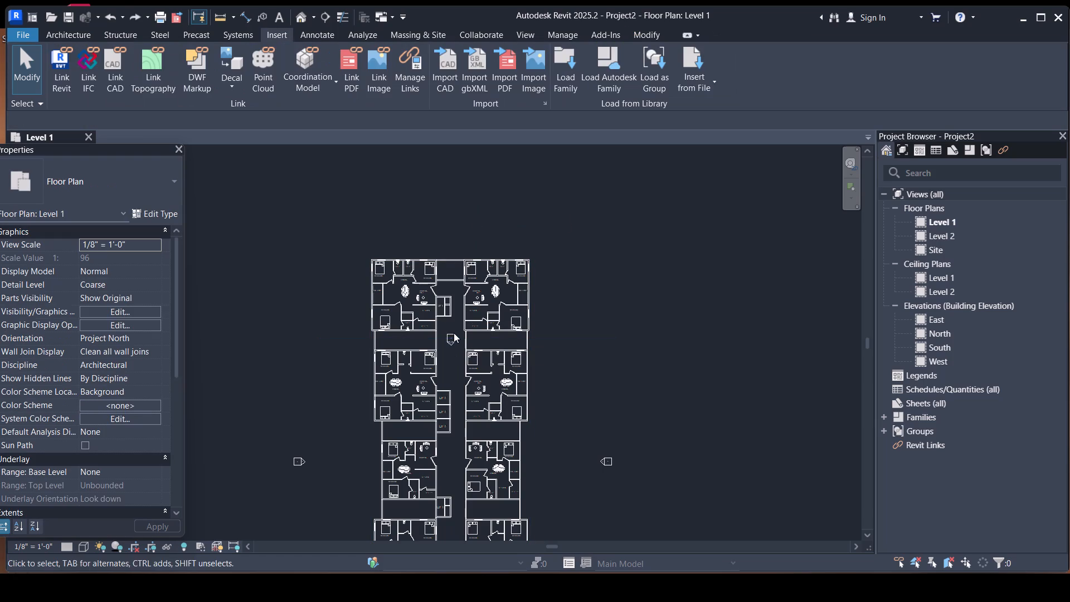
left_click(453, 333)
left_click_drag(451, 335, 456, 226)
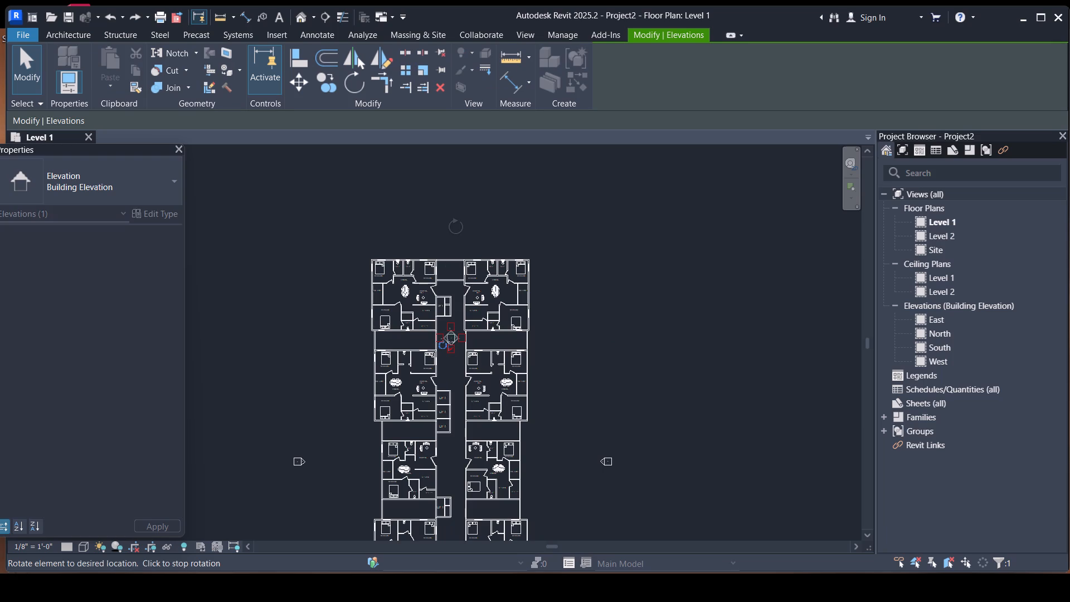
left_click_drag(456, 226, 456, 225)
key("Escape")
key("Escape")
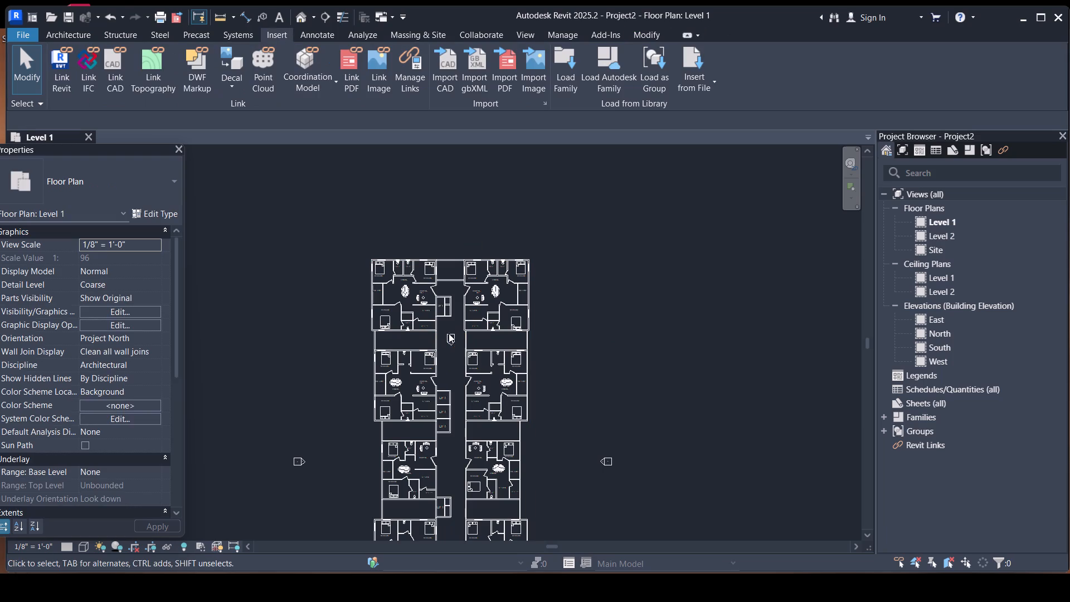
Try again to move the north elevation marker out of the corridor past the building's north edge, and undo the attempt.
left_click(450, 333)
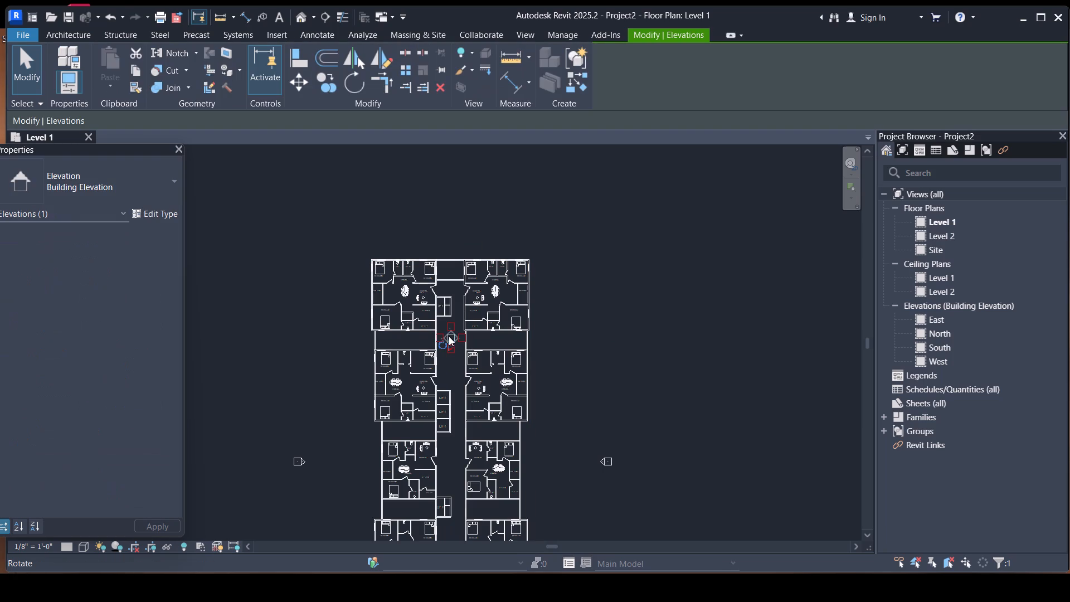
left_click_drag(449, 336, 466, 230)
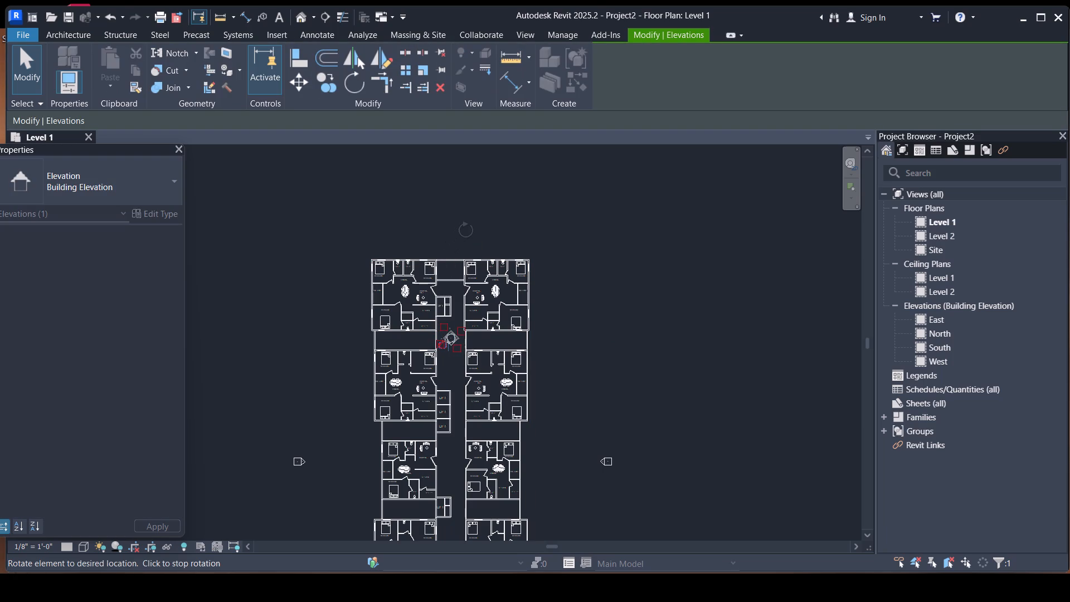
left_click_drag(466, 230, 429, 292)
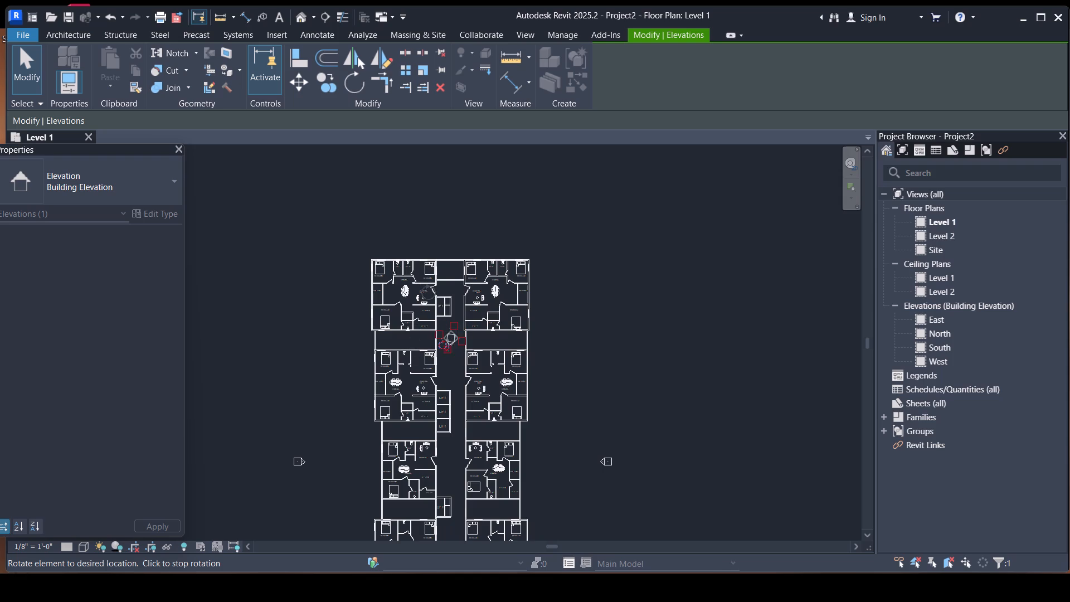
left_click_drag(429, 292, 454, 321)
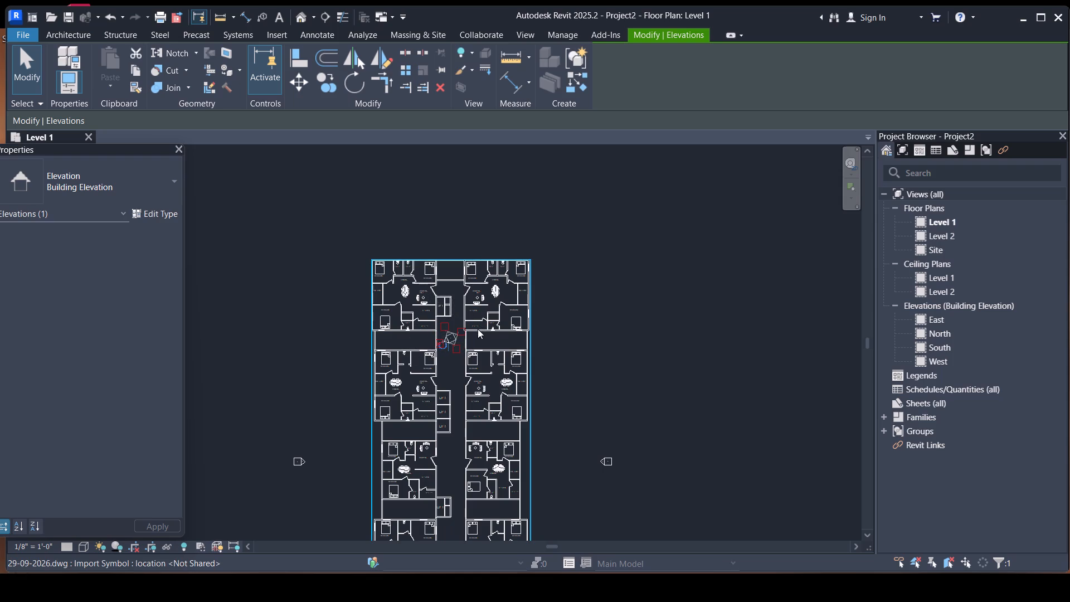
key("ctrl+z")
Move the north elevation marker from the corridor of the linked plan to clear space beyond the building's north edge.
scroll(451, 339, "up", 4)
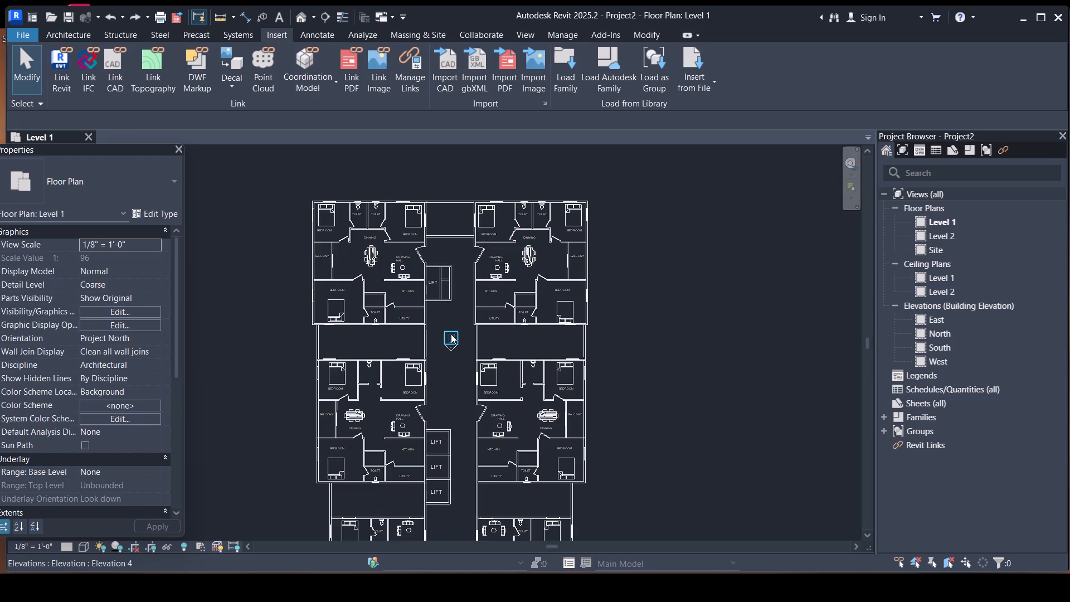
left_click(451, 334)
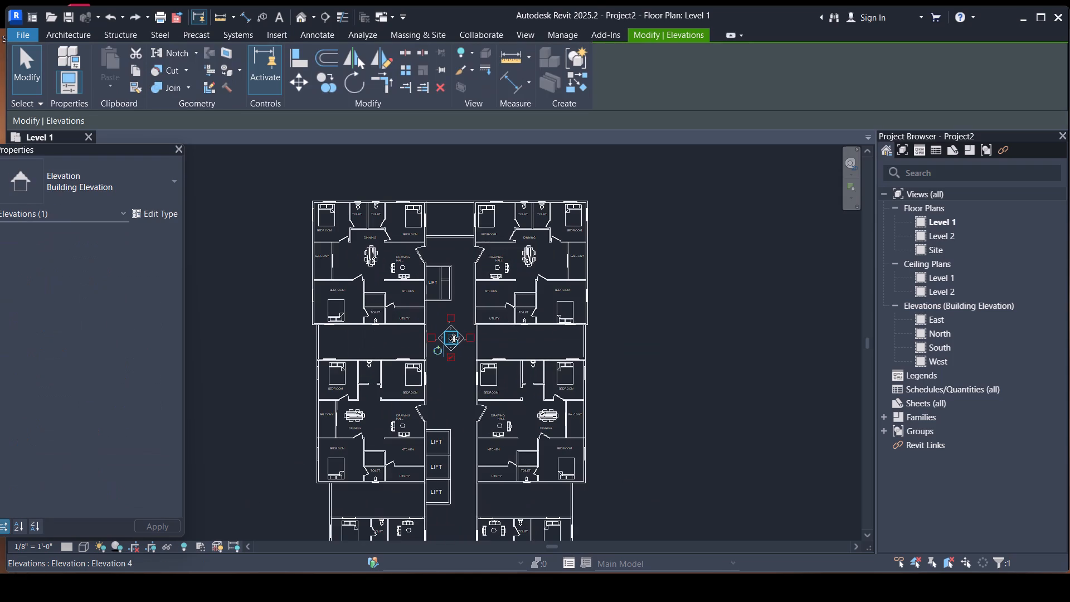
left_click_drag(454, 338, 458, 152)
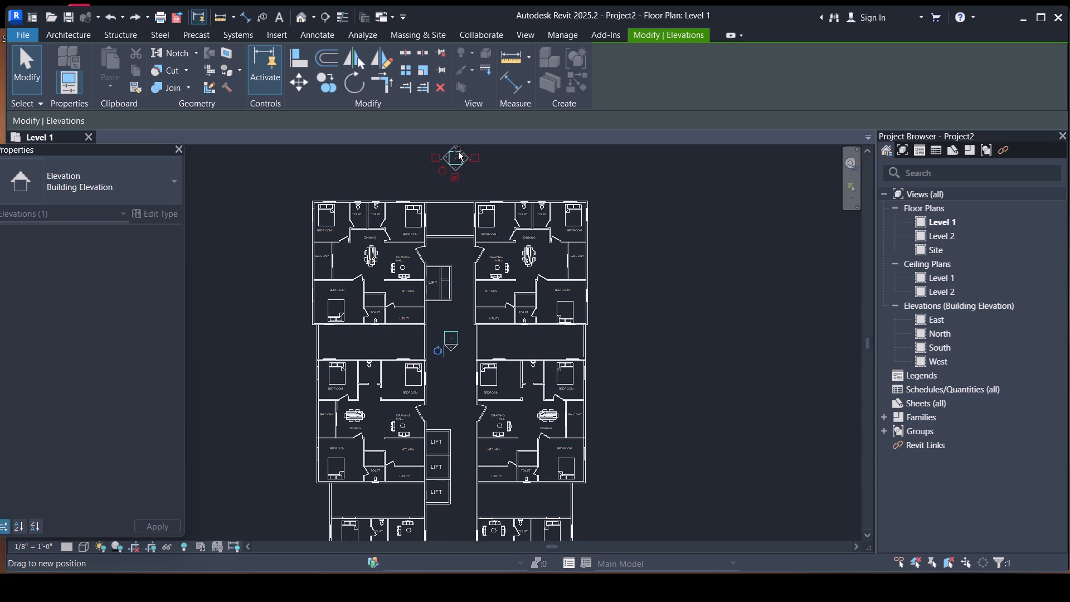
left_click_drag(458, 152, 455, 134)
scroll(459, 208, "down", 4)
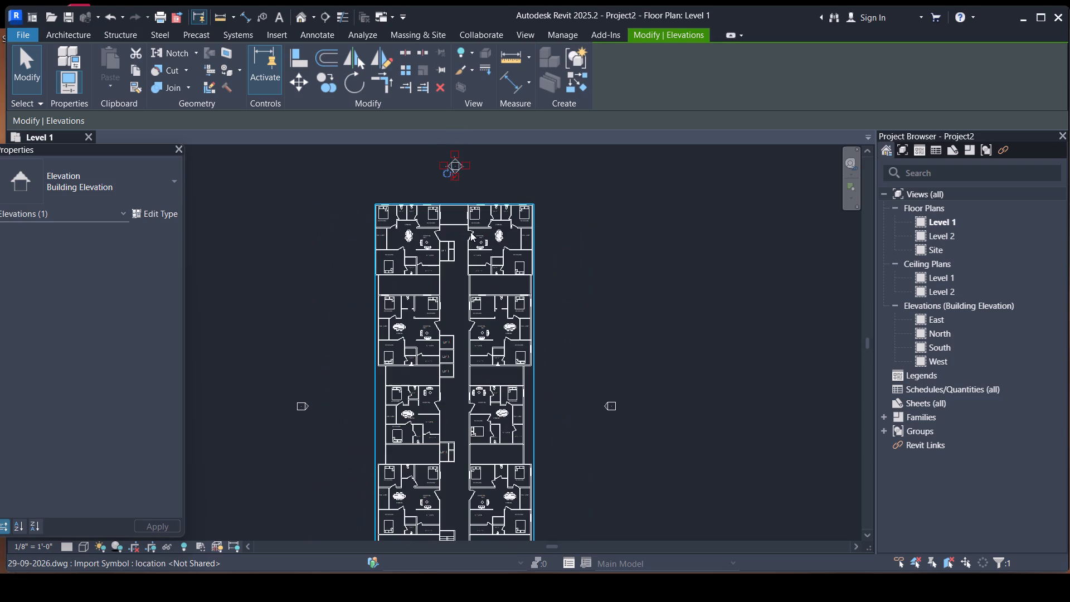
key("Escape")
scroll(492, 269, "down", 4)
middle_click_drag(527, 400, 544, 388)
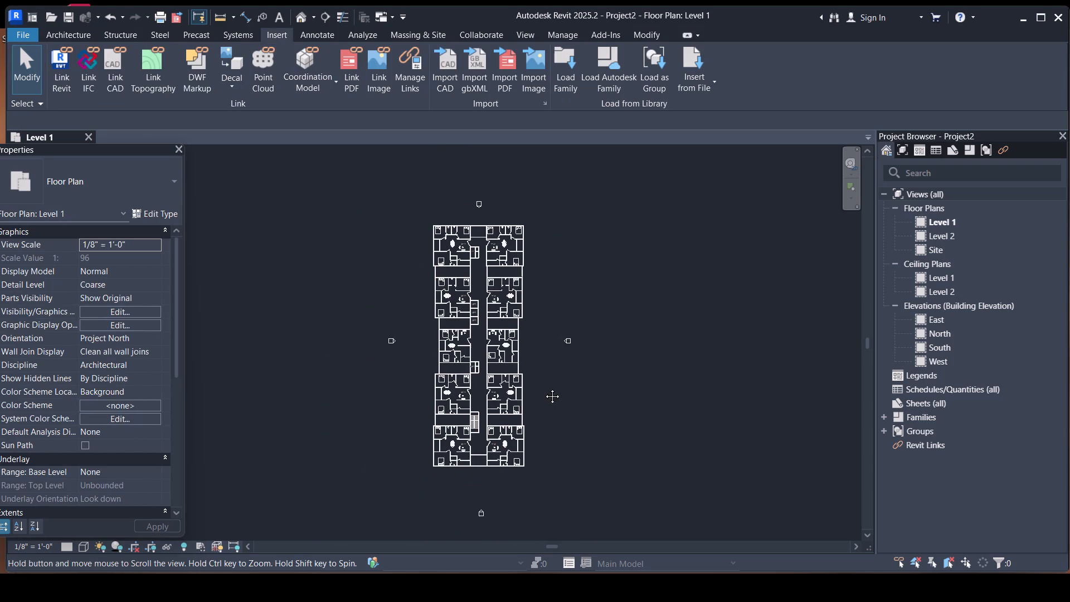
middle_click_drag(544, 388, 545, 387)
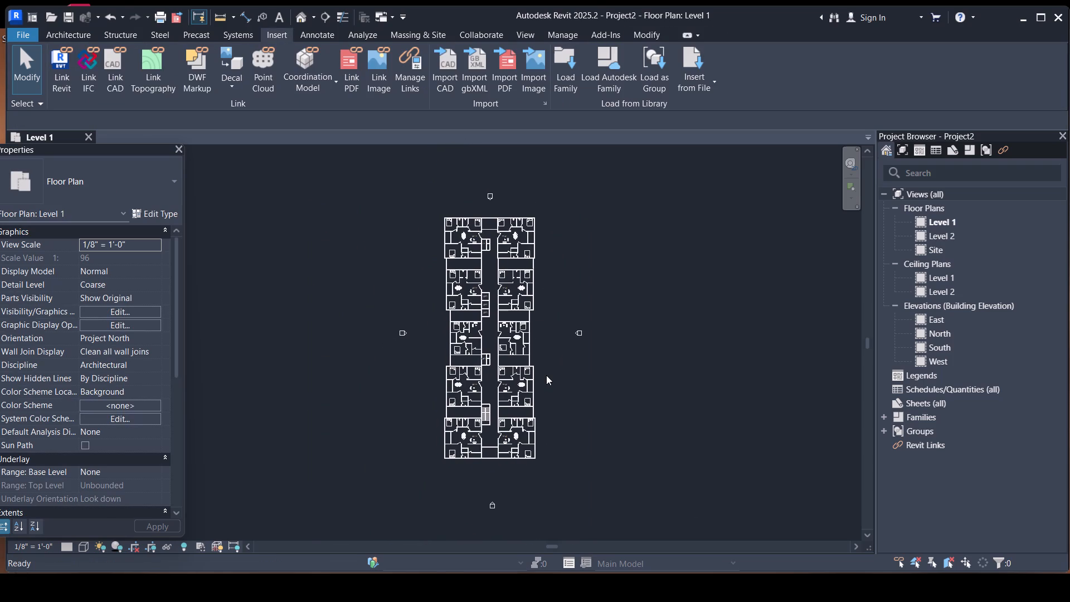
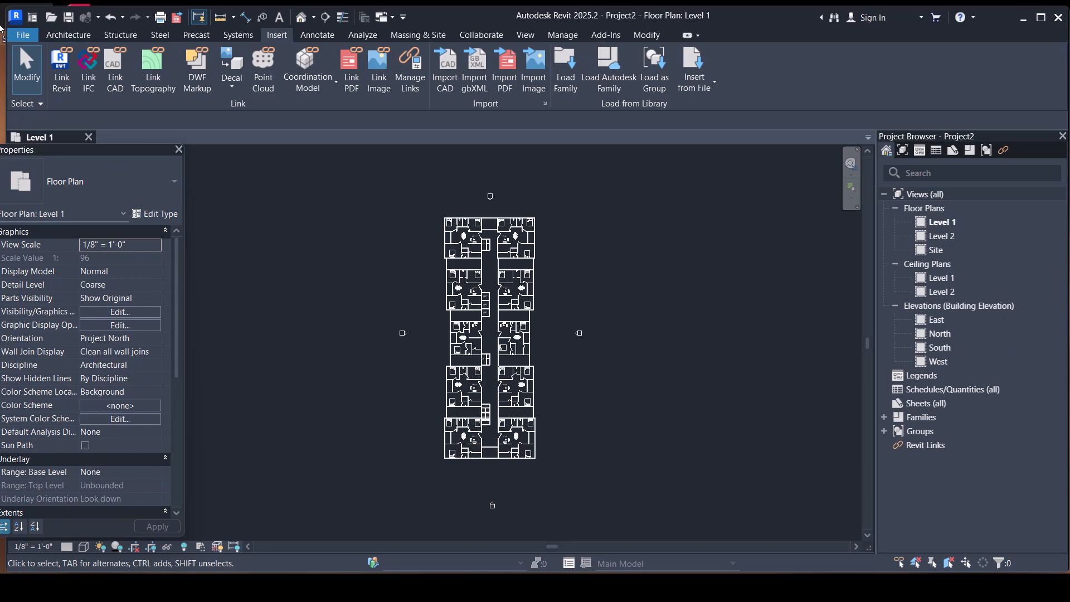
Start the architectural Wall command in the Level 1 floor plan, ready to place walls over the linked apartment layout.
left_click(84, 32)
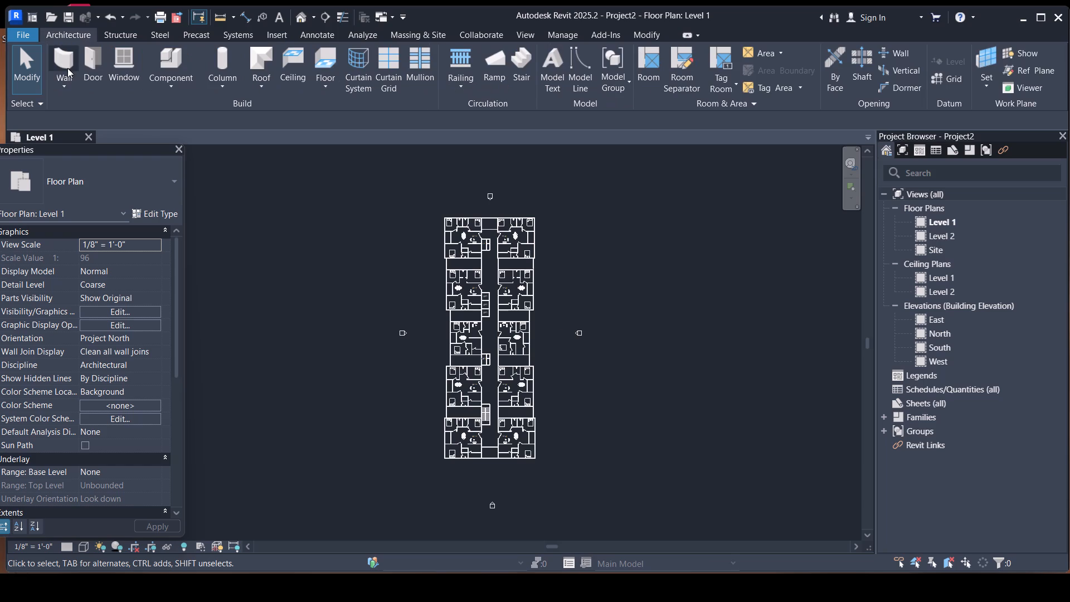
left_click(67, 68)
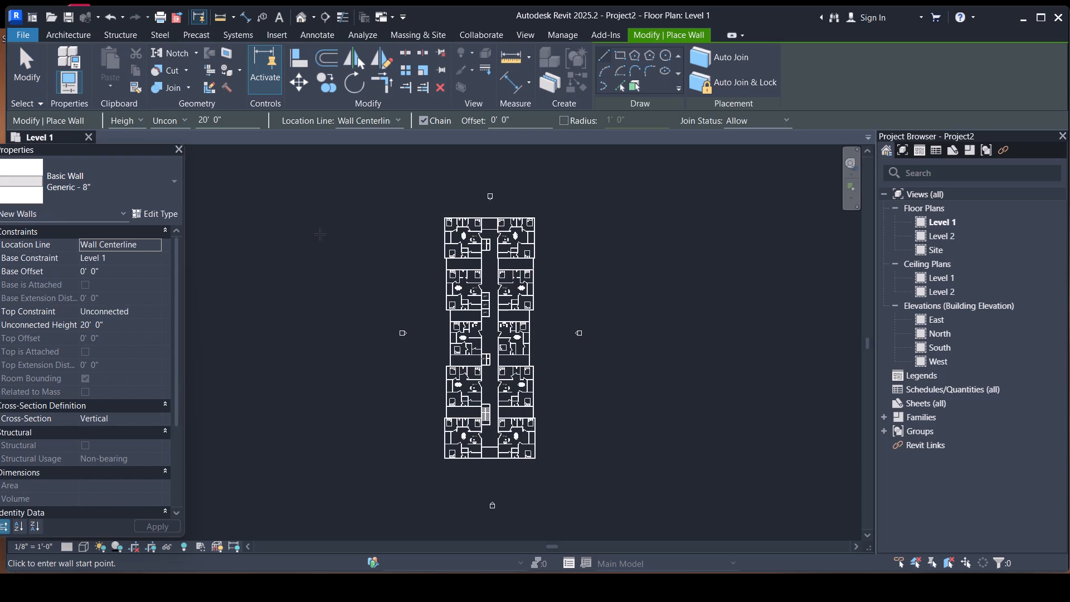
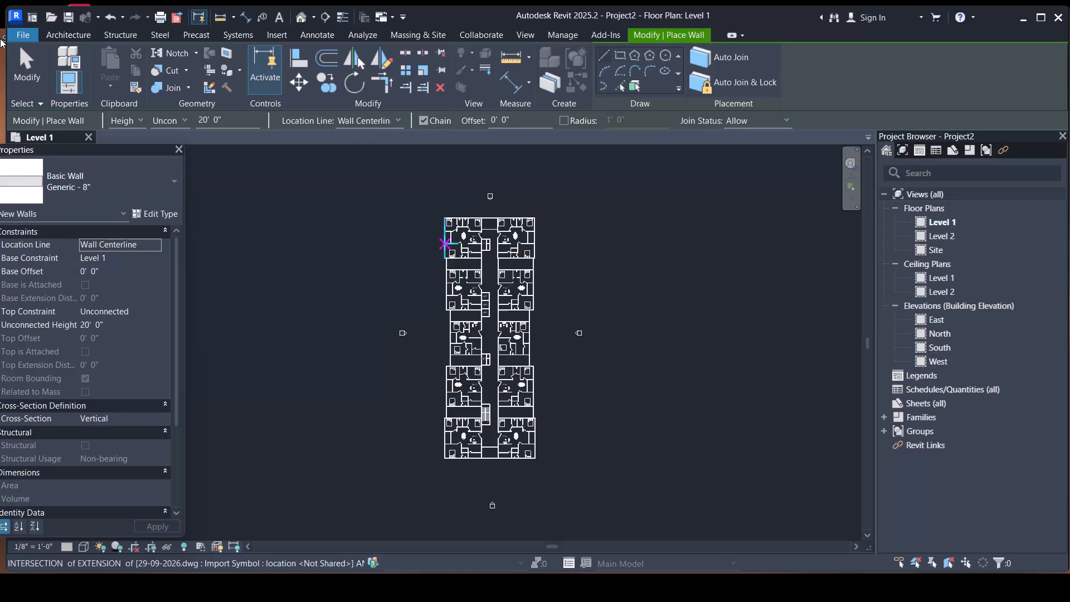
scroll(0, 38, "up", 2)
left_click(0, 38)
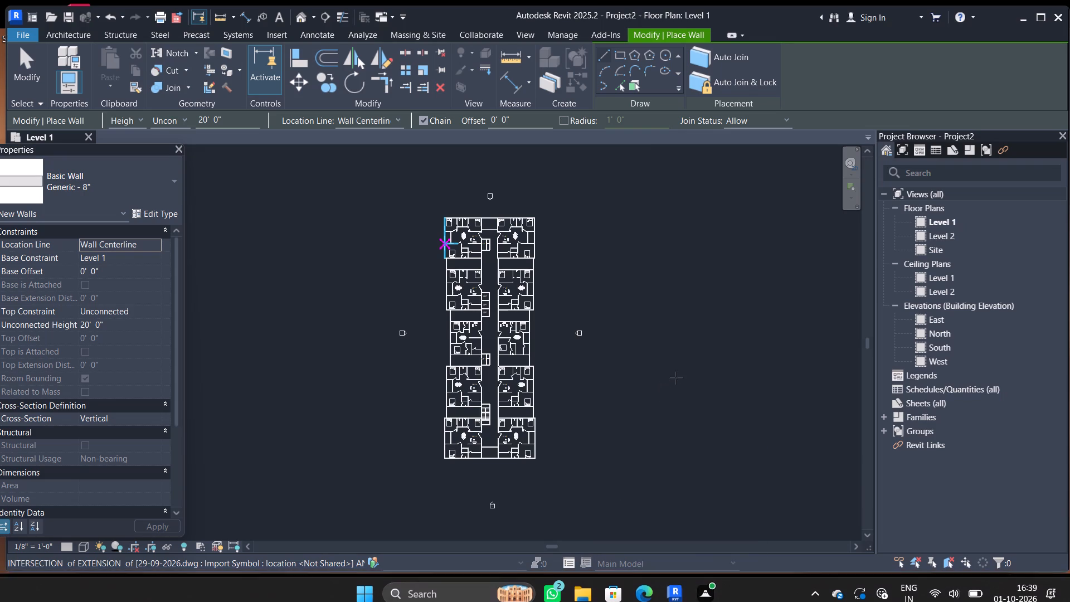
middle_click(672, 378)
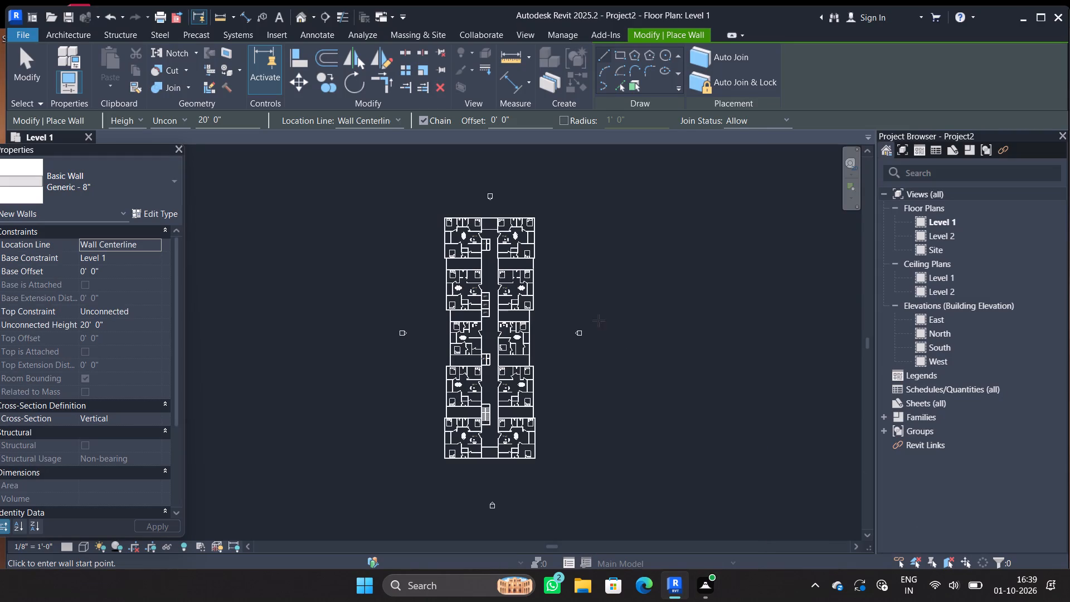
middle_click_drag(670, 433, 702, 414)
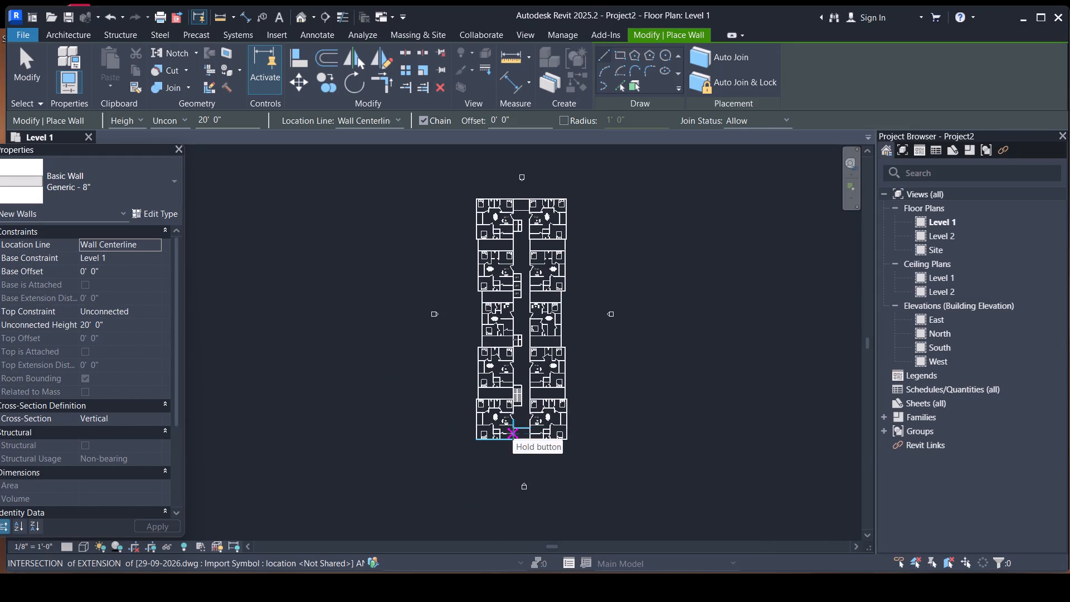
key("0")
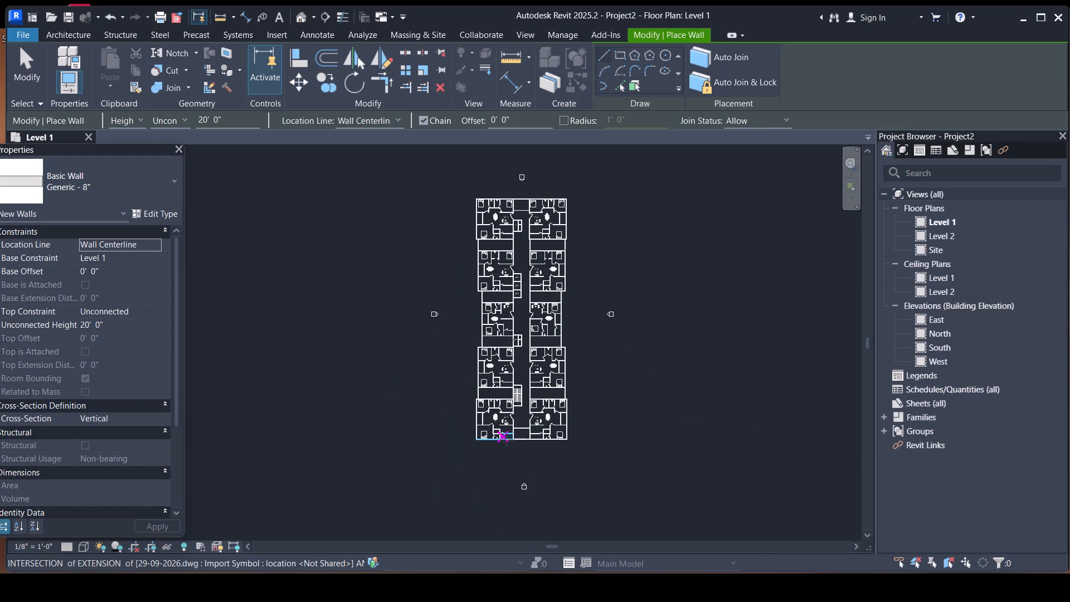
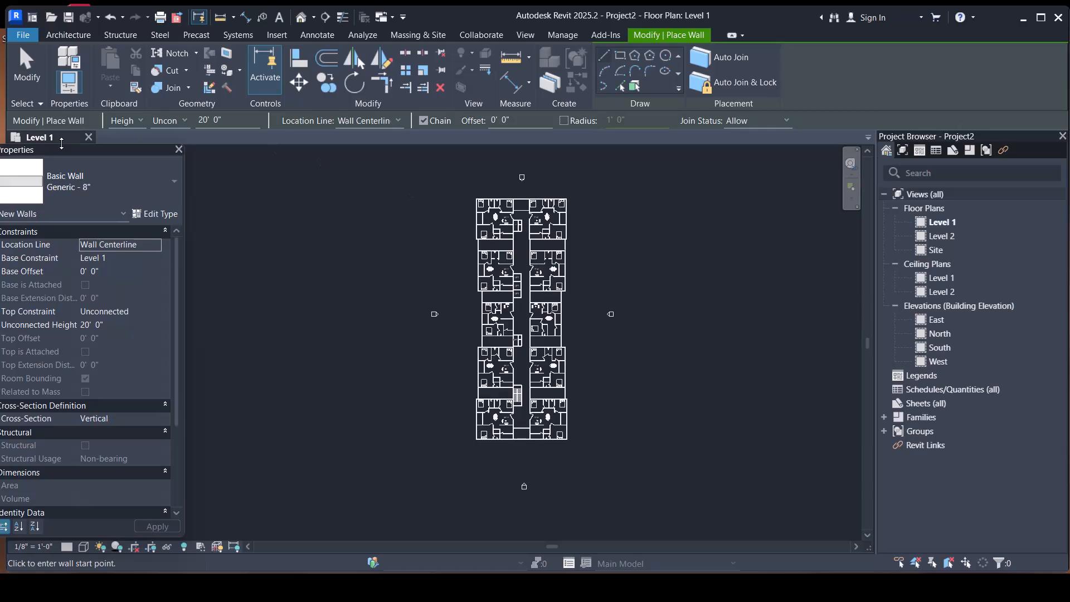
Restart the Wall tool on Level 1 for placing Generic - 8" basic walls, dismissing the project save reminder without saving.
left_click(65, 31)
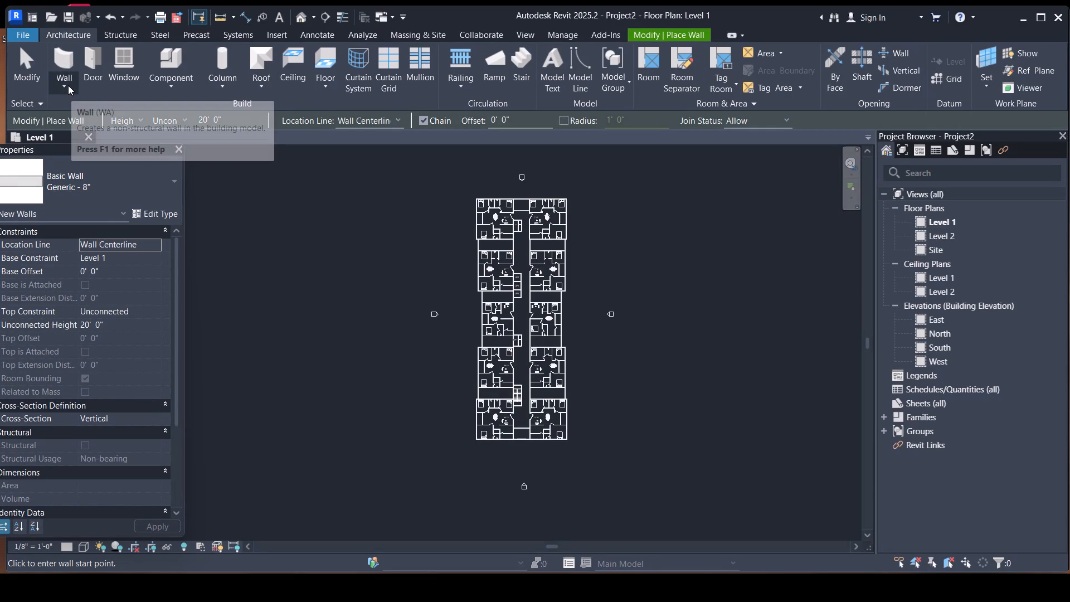
left_click(68, 85)
left_click(80, 106)
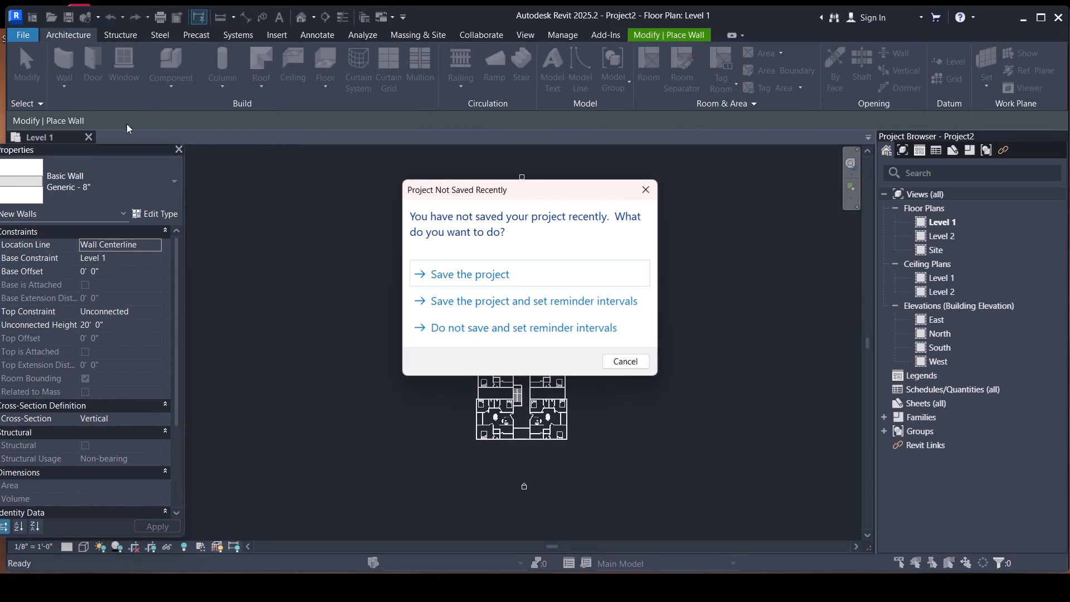
left_click(611, 358)
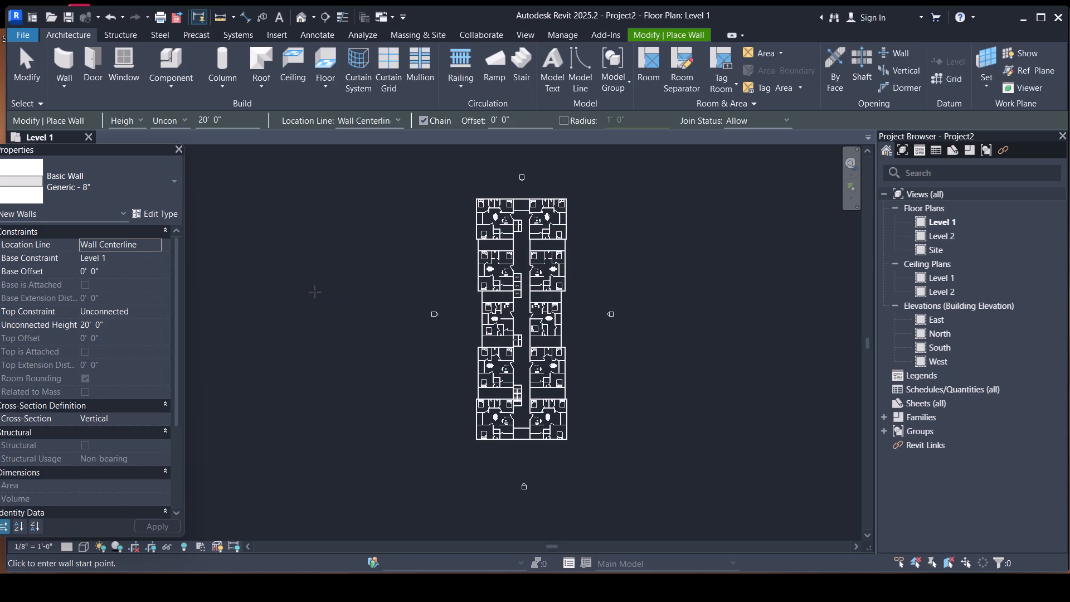
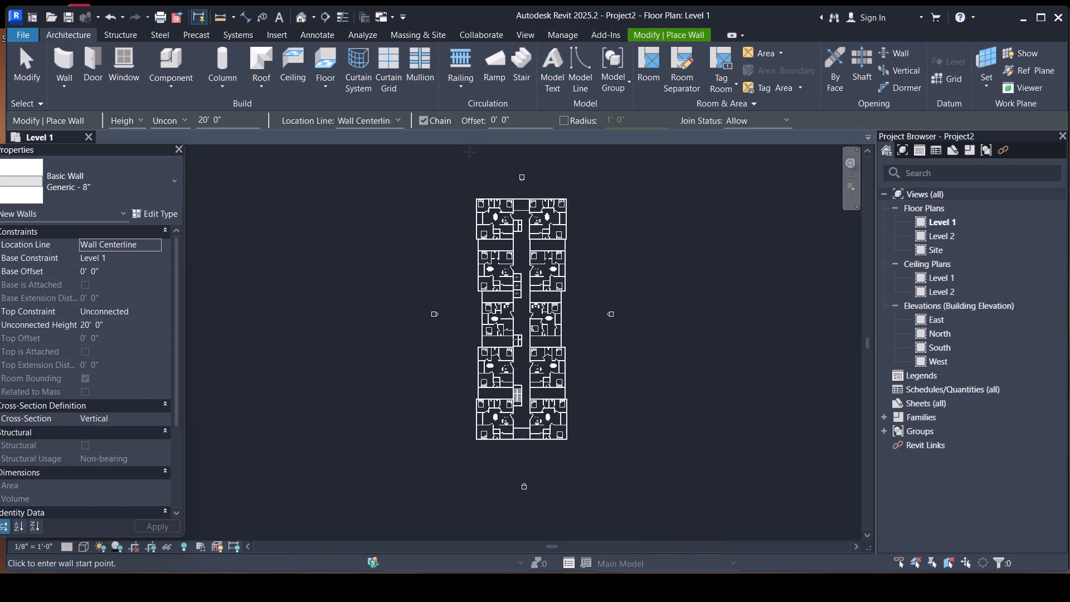
Duplicate the Generic - 8" basic wall type and name the new type 6".
scroll(486, 186, "up", 15)
scroll(488, 188, "down", 1)
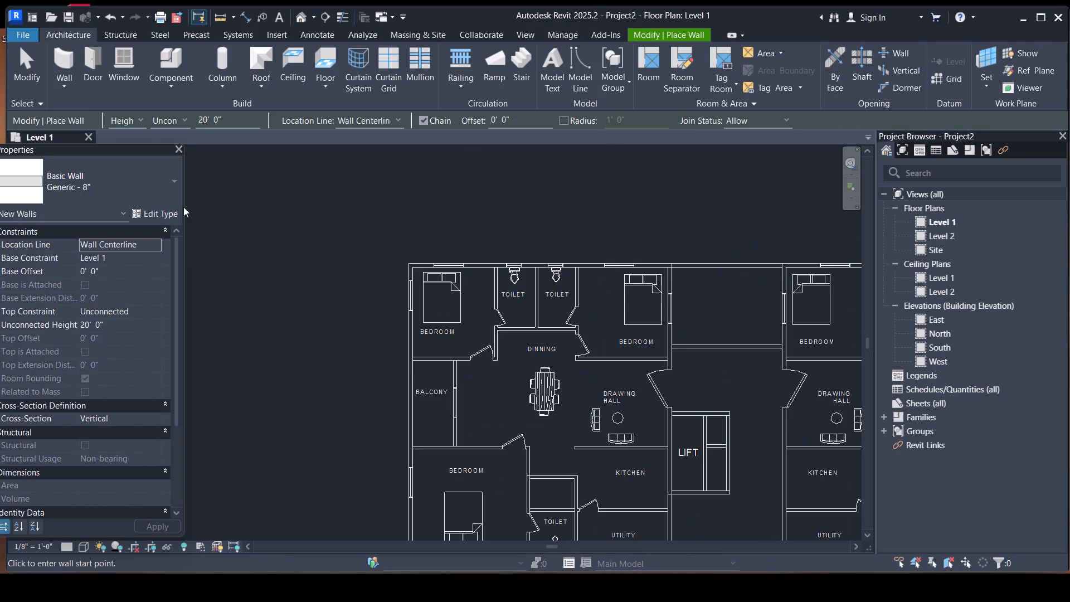
left_click(172, 210)
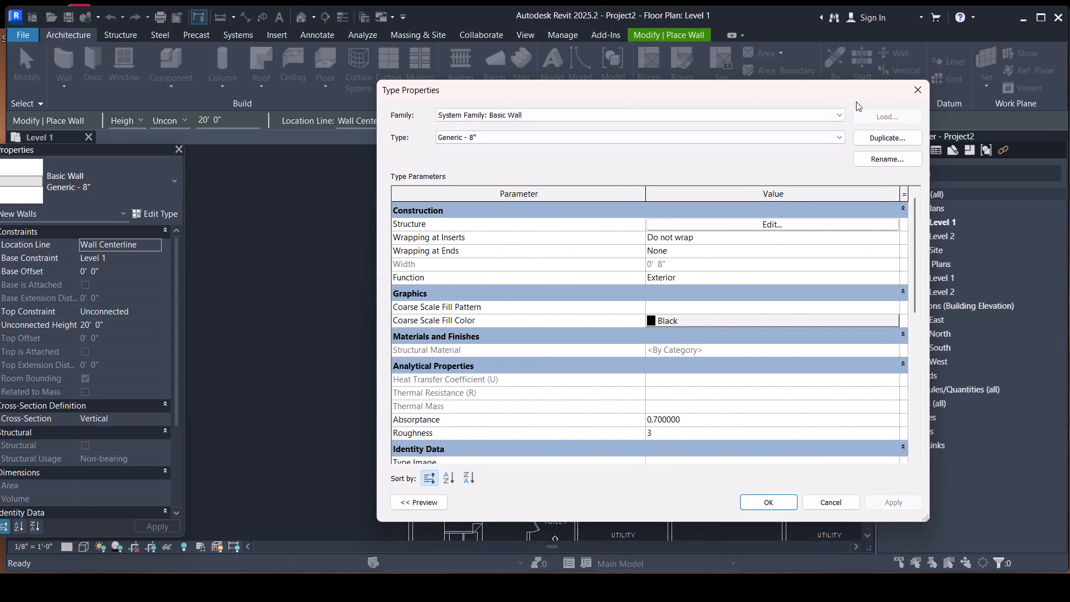
left_click(894, 135)
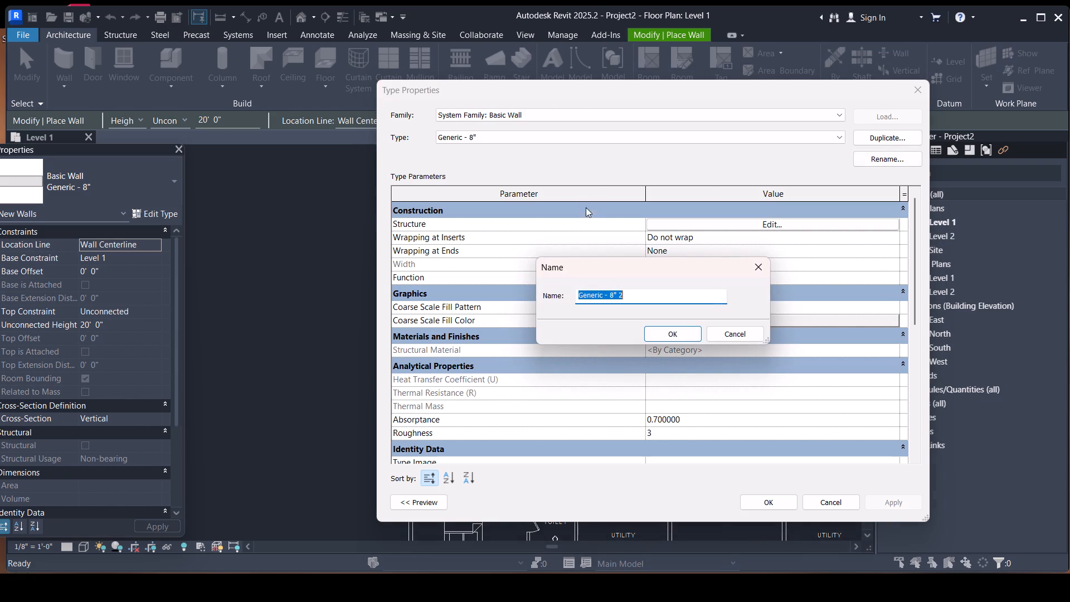
key("BackSpace")
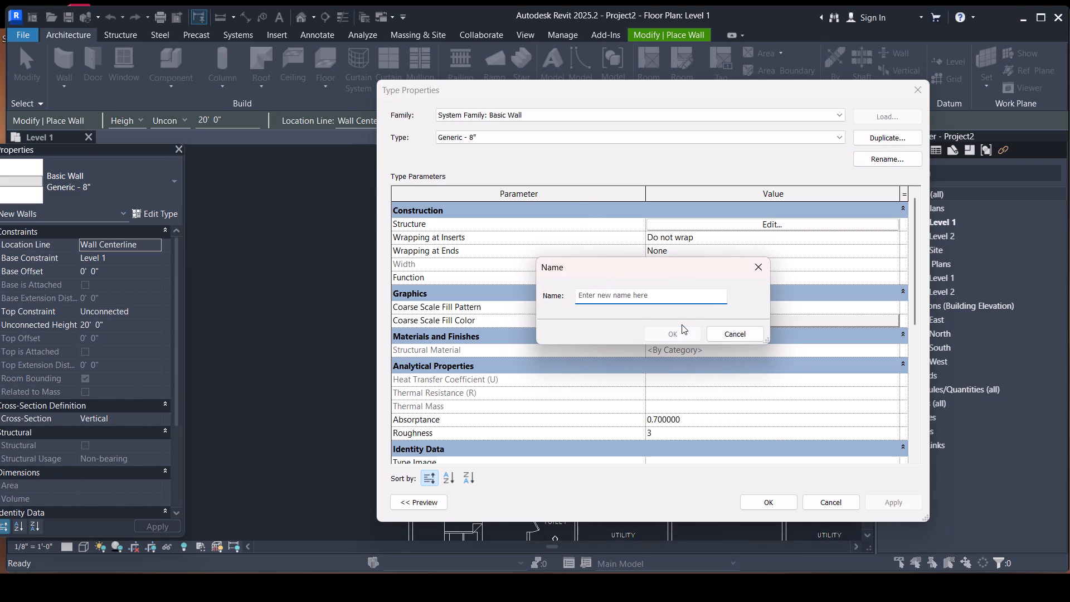
type("WA")
type("LLS")
key("BackSpace")
key("BackSpace")
key("BackSpace")
key("BackSpace")
key("BackSpace")
key("BackSpace")
key("BackSpace")
key("BackSpace")
key("BackSpace")
key("BackSpace")
key("BackSpace")
key("6")
key("shift+quotedbl")
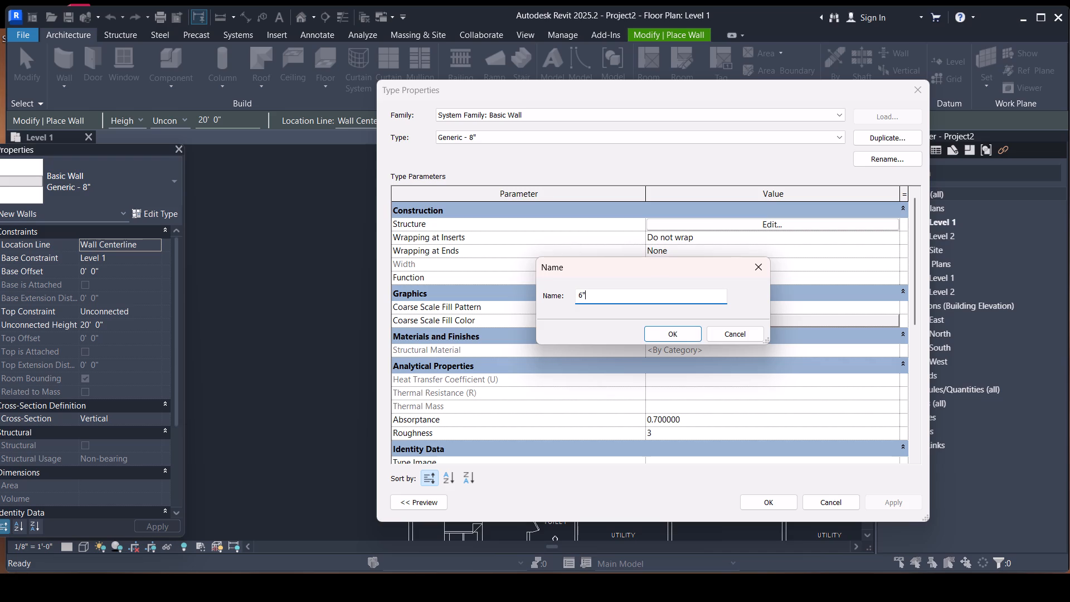
key("Return")
Set the structure layer thickness of the 6" wall type to 6" and accept the type properties.
scroll(682, 324, "up", 1)
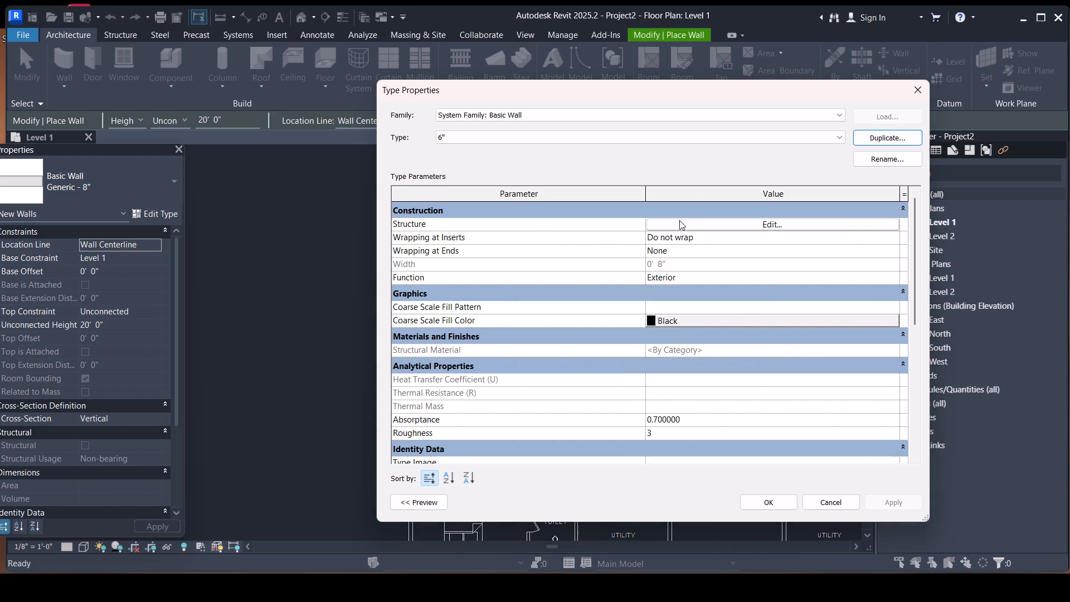
left_click(679, 223)
left_click(658, 222)
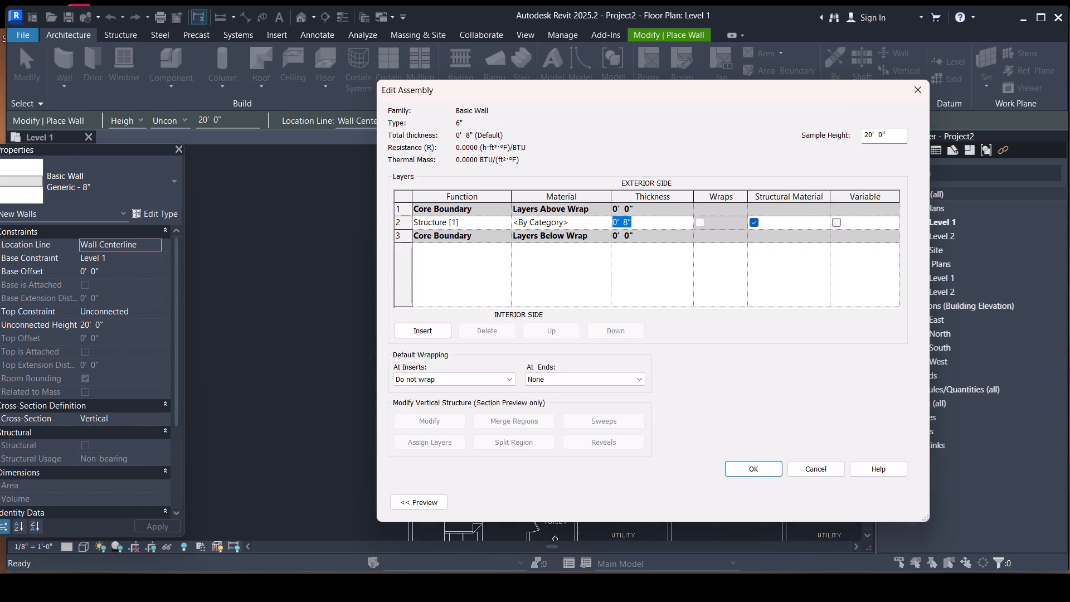
key("BackSpace")
type("6\"")
key("Return")
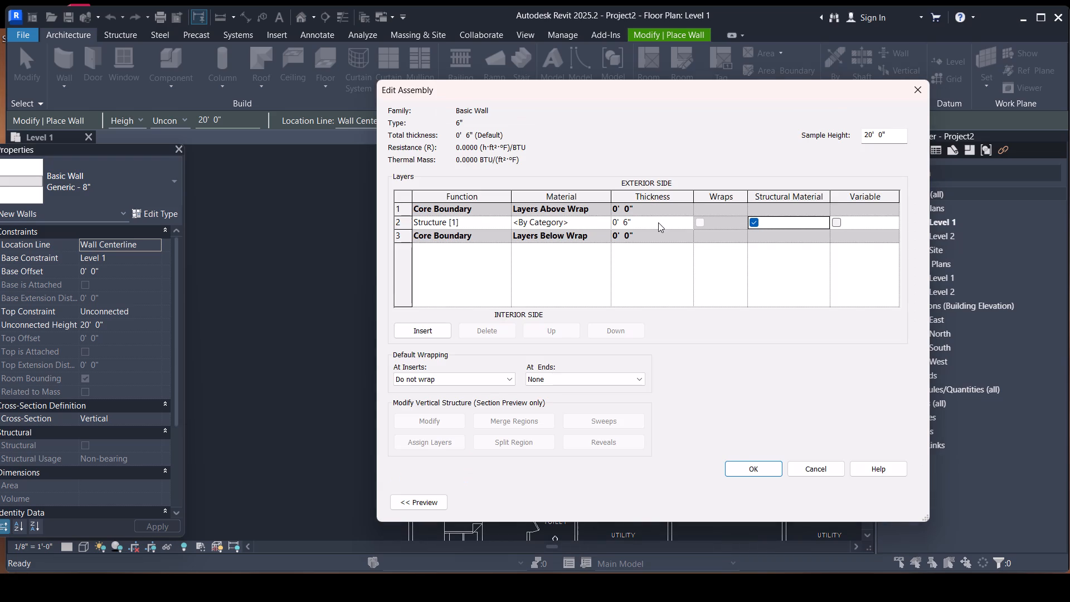
left_click(747, 471)
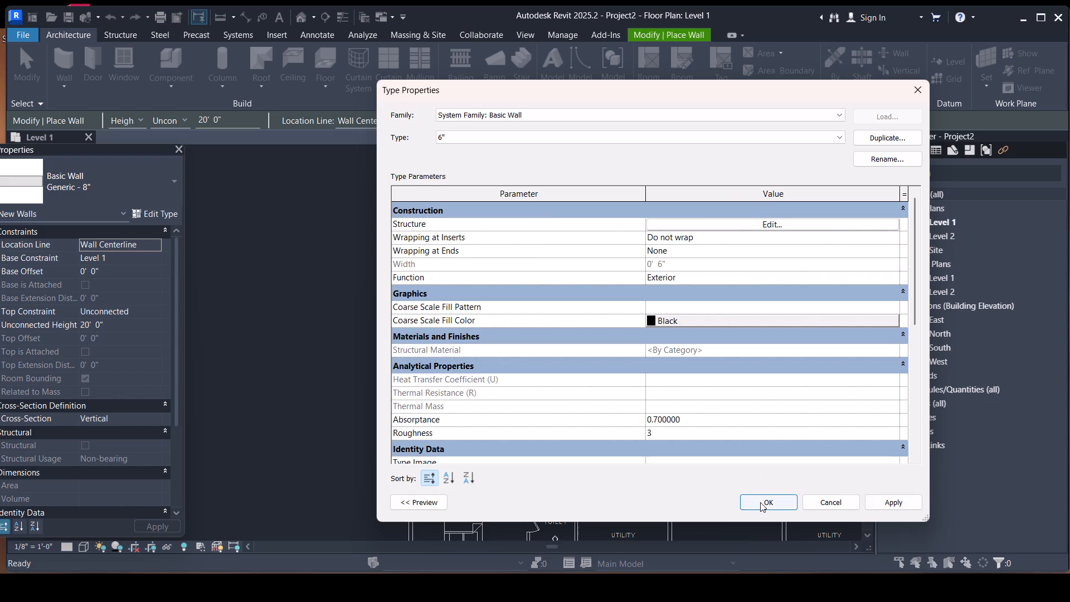
left_click(760, 502)
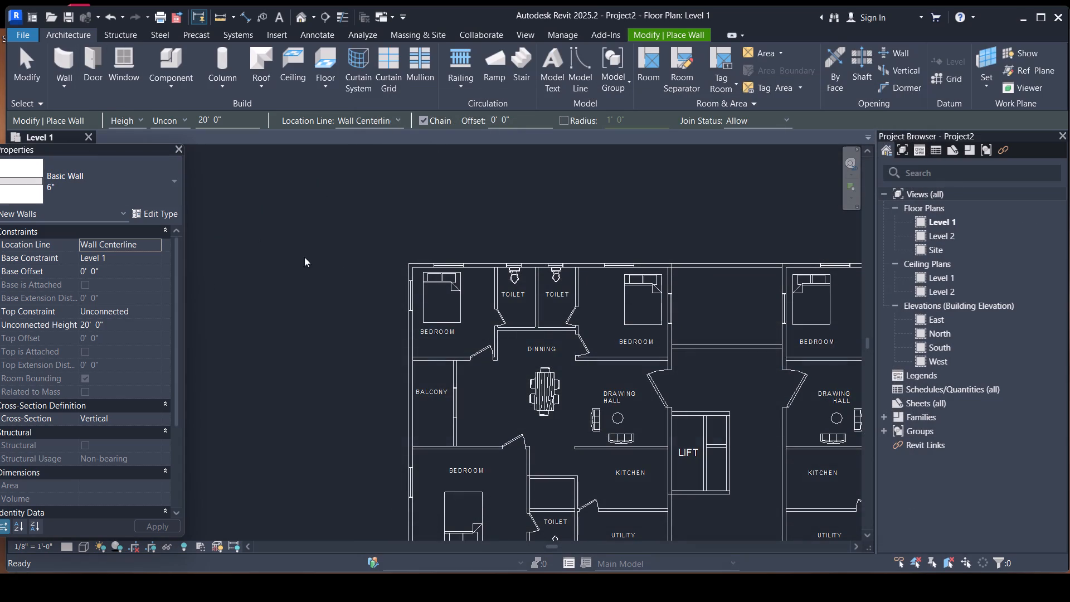
Set the new walls' unconnected height to 10' and their location line to Finish Face: Interior.
middle_click_drag(435, 302, 305, 211)
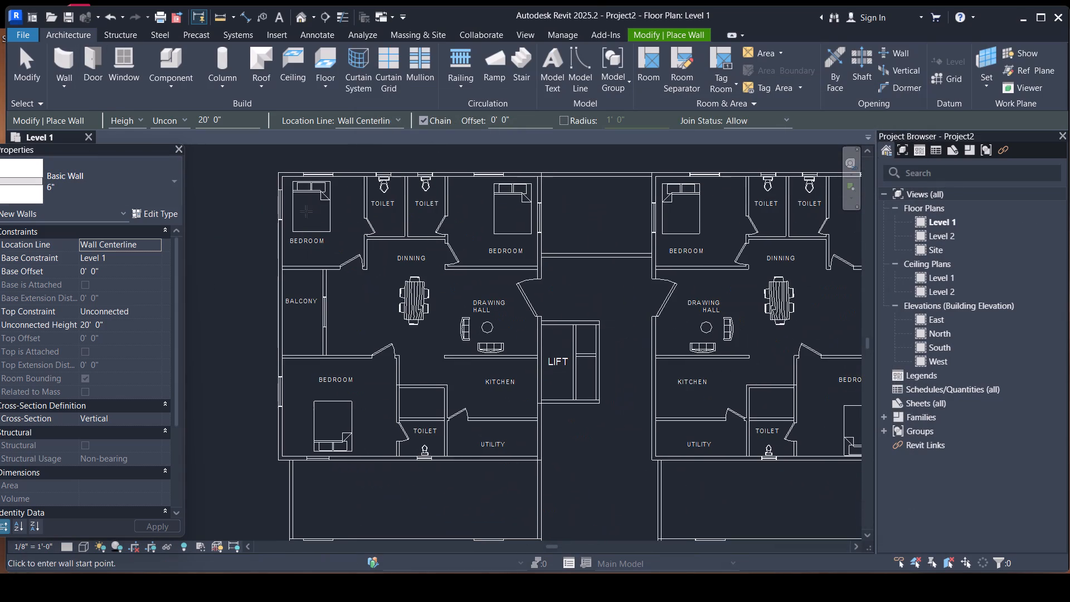
scroll(276, 170, "down", 1)
scroll(276, 169, "up", 2)
scroll(276, 168, "down", 1)
scroll(276, 168, "up", 1)
scroll(276, 168, "down", 1)
scroll(276, 168, "up", 2)
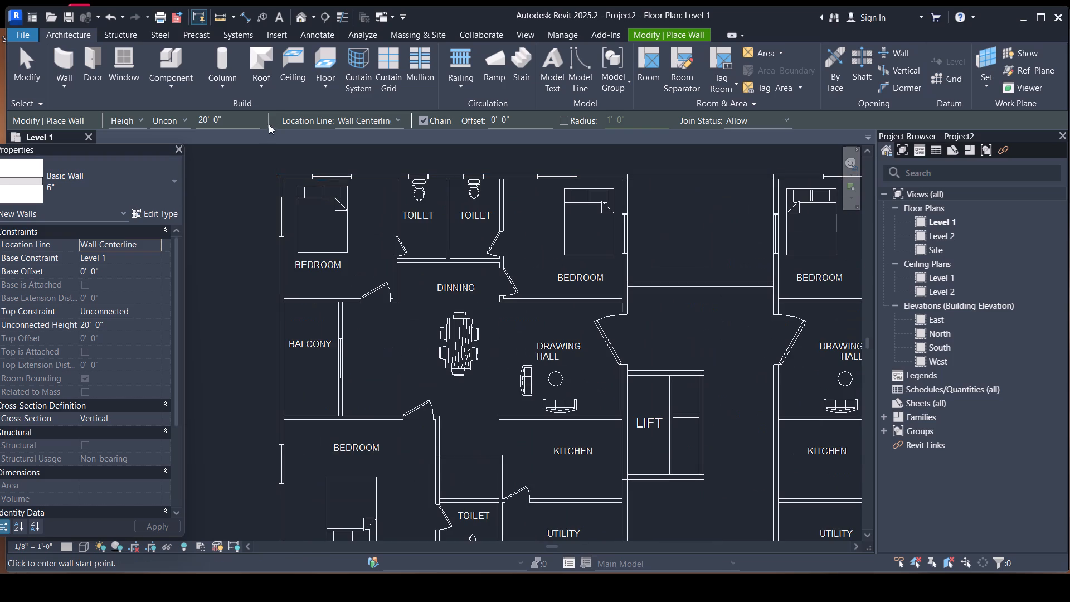
left_click(248, 122)
key("BackSpace")
key("BackSpace")
key("BackSpace")
key("BackSpace")
key("BackSpace")
key("BackSpace")
key("BackSpace")
key("BackSpace")
key("BackSpace")
key("BackSpace")
key("BackSpace")
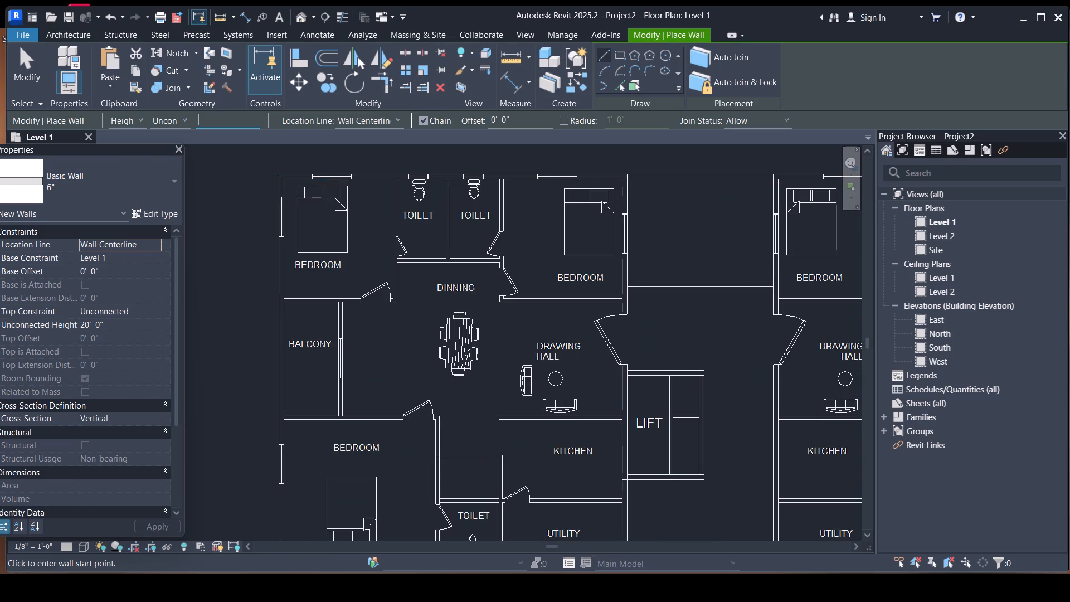
type("10'")
left_click(400, 116)
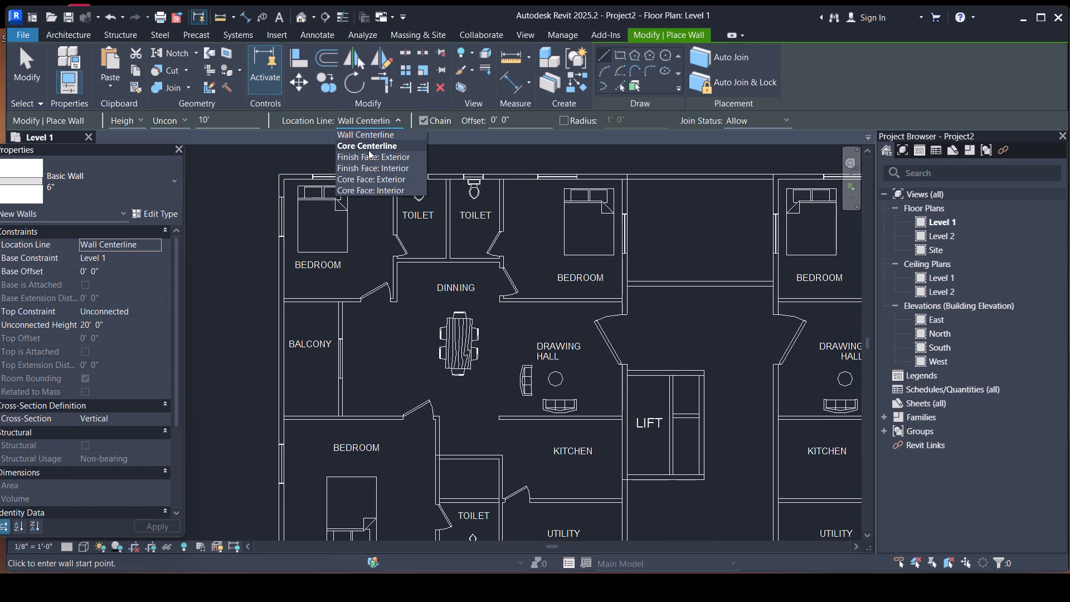
left_click(375, 164)
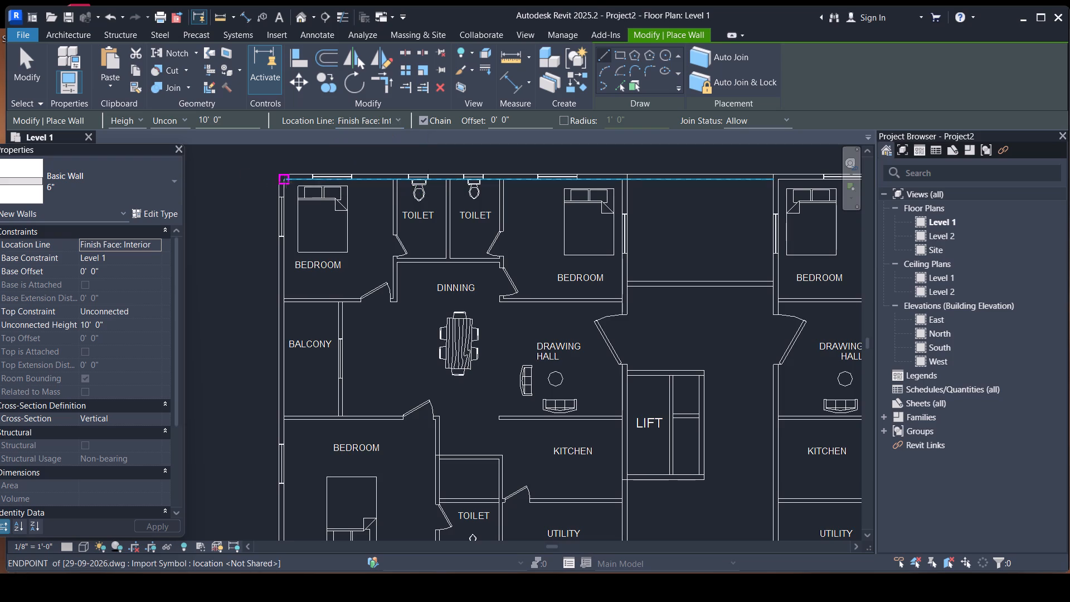
Draw the top exterior wall of the plan's upper-left apartment, about 35' from outer corner to corridor corner, flipped onto the linked wall lines.
left_click(273, 172)
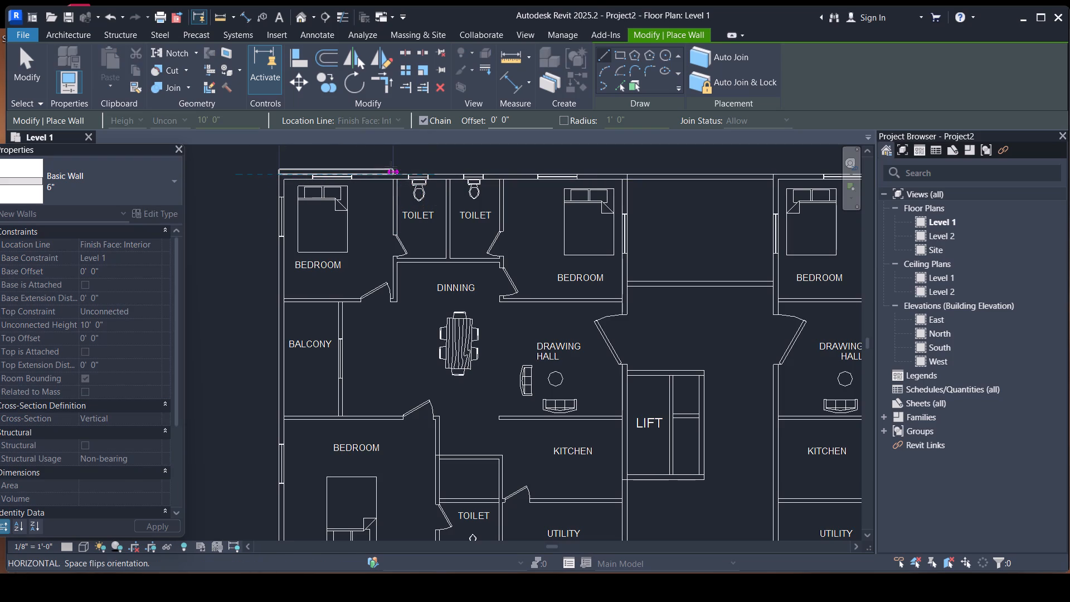
key("space")
scroll(391, 167, "up", 1)
scroll(299, 202, "down", 3)
scroll(298, 202, "up", 1)
scroll(298, 202, "down", 2)
scroll(383, 169, "down", 1)
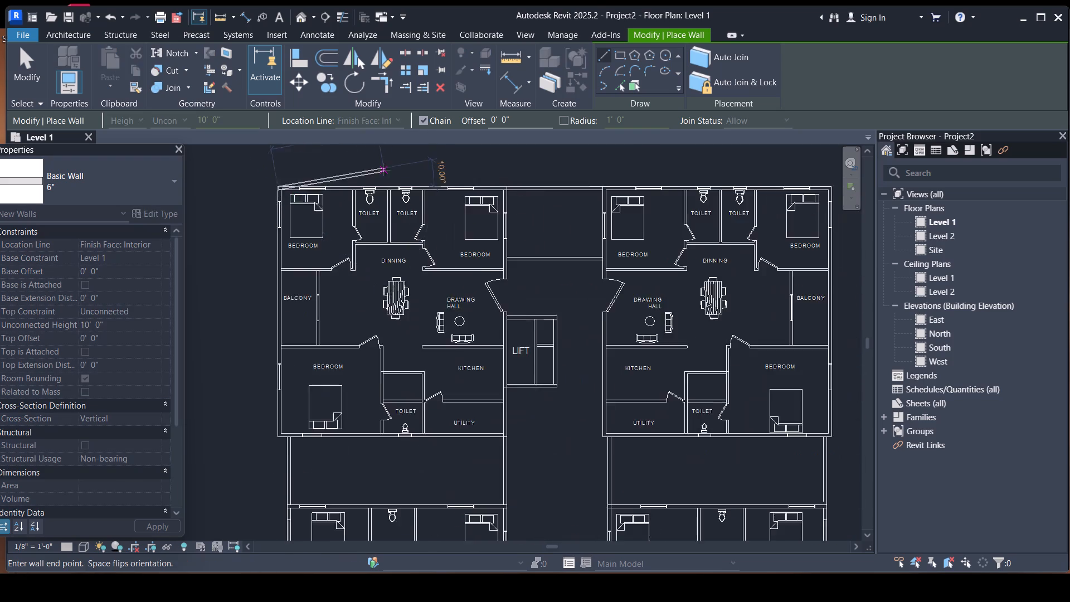
scroll(384, 169, "down", 1)
scroll(722, 182, "up", 5)
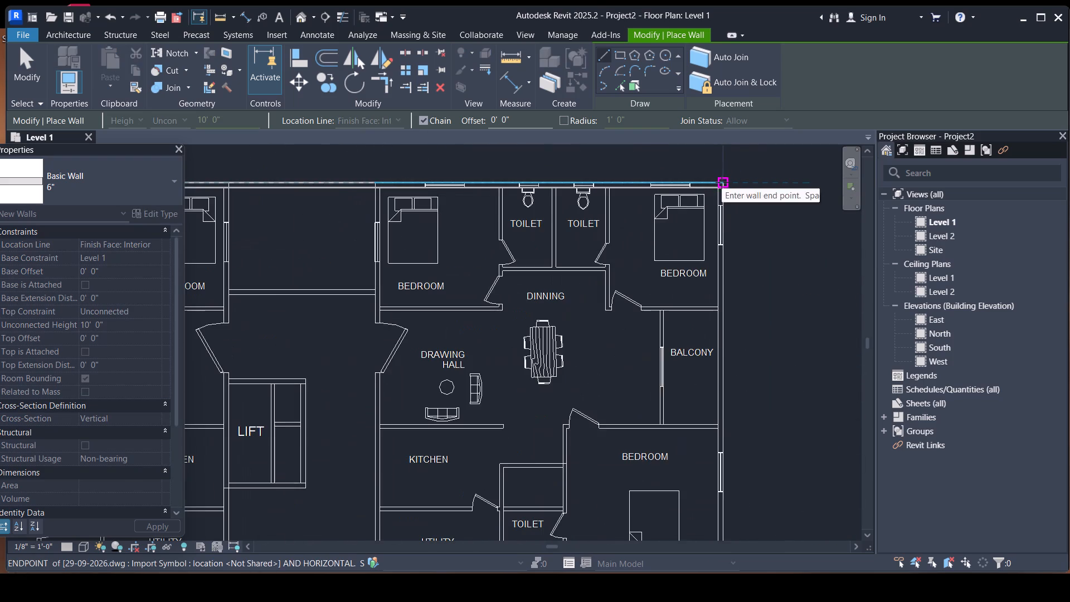
scroll(722, 182, "up", 1)
scroll(722, 182, "down", 1)
scroll(722, 182, "up", 2)
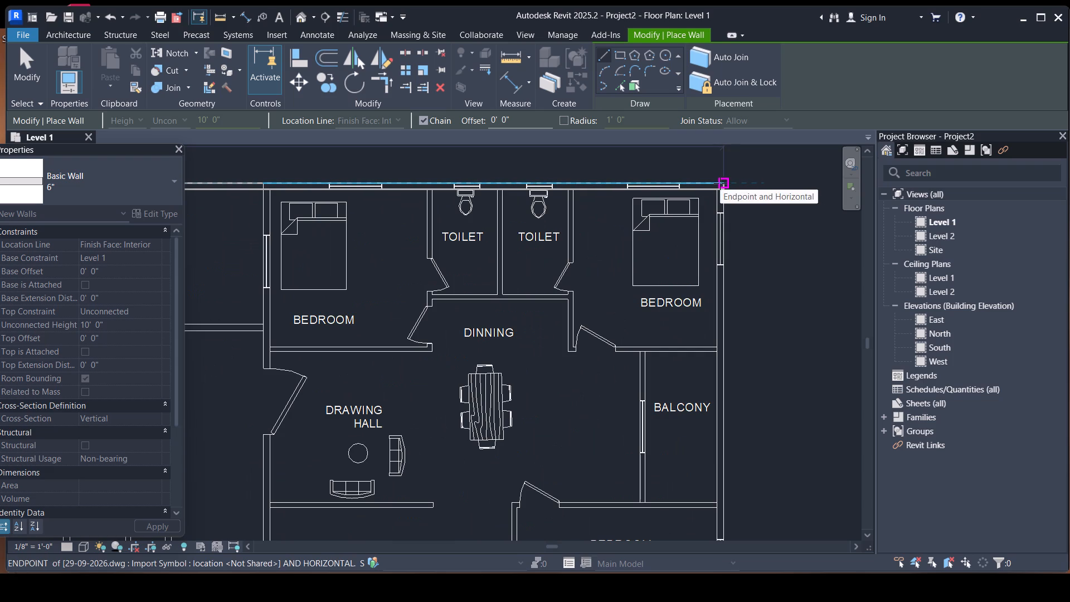
scroll(720, 183, "down", 2)
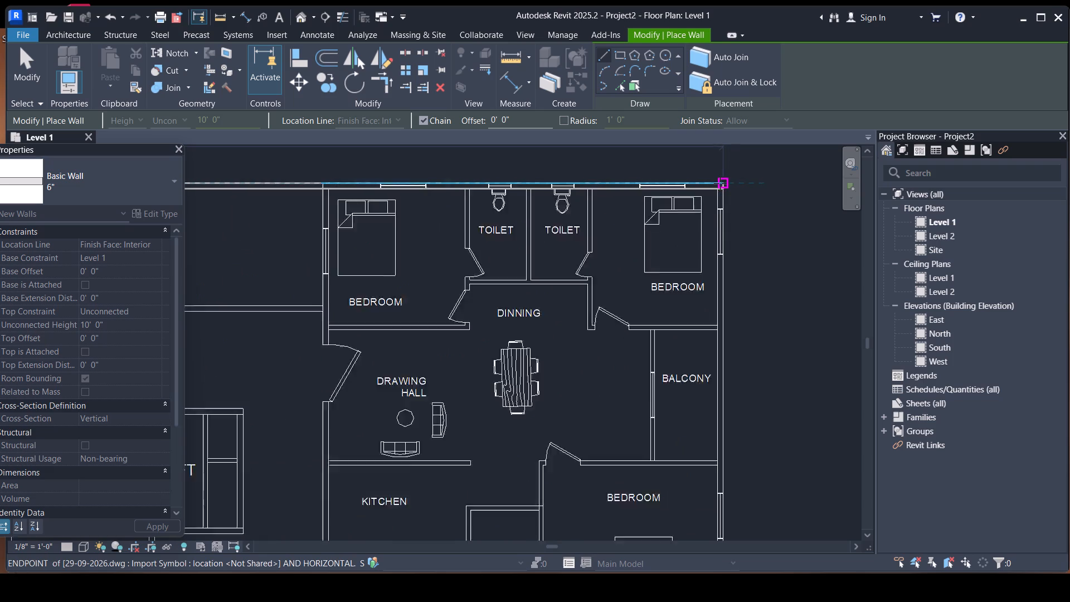
scroll(720, 183, "down", 1)
middle_click_drag(302, 188, 449, 161)
left_click(442, 156)
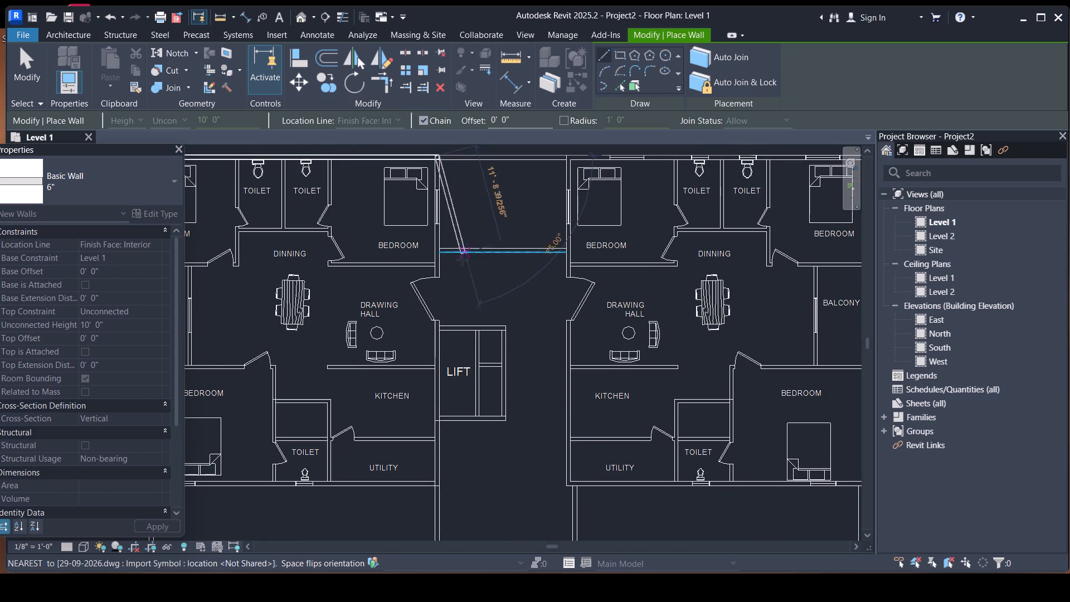
Continue the wall chain down the apartment's corridor side, past the lift, to the lower corner at the utility room.
scroll(446, 267, "down", 6)
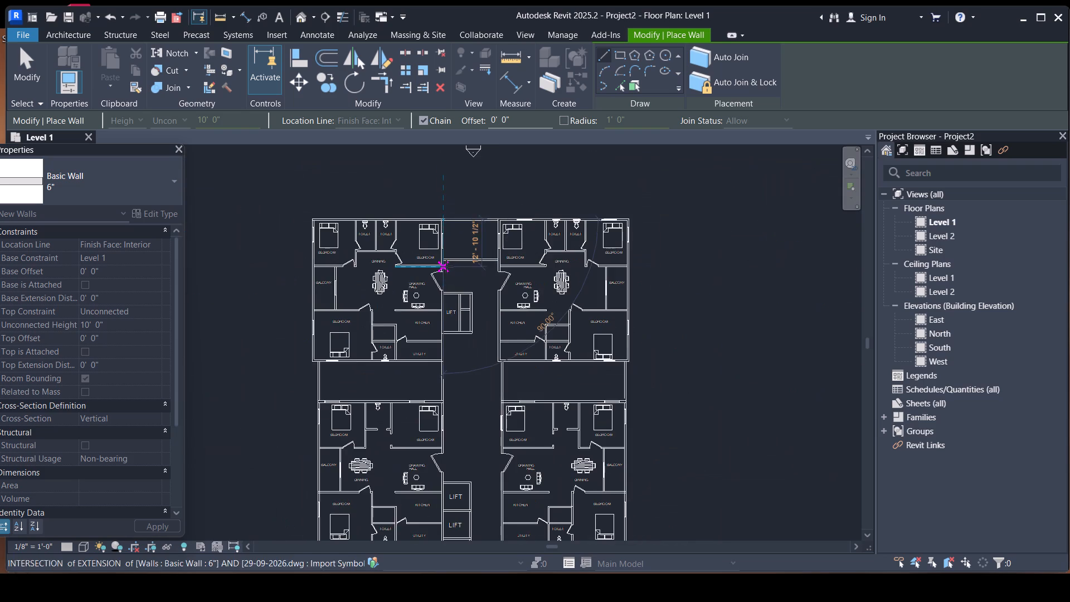
scroll(444, 324, "up", 4)
scroll(445, 341, "down", 1)
scroll(448, 350, "up", 11)
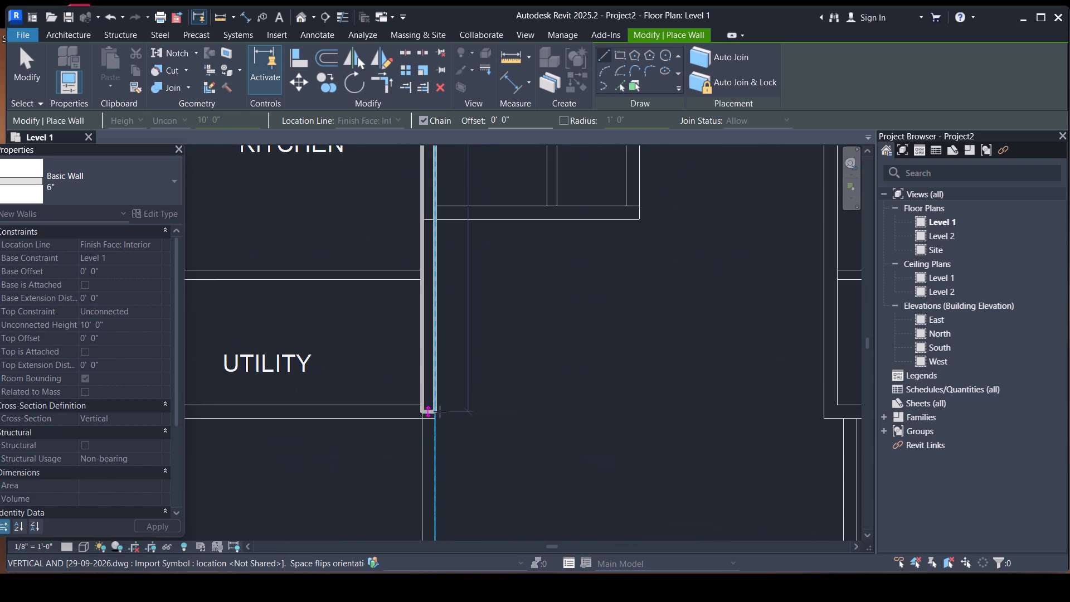
left_click(438, 420)
Continue the chain along the apartment's bottom edge, about 35' from the utility corner to the bedroom's outer corner.
scroll(403, 380, "down", 8)
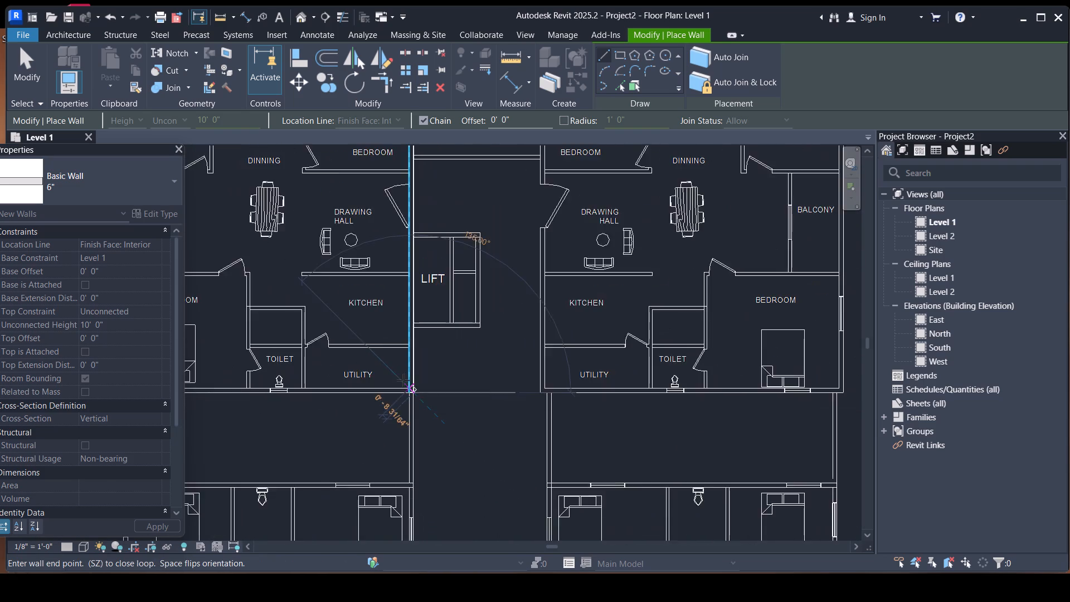
scroll(403, 380, "up", 1)
middle_click_drag(434, 386, 791, 386)
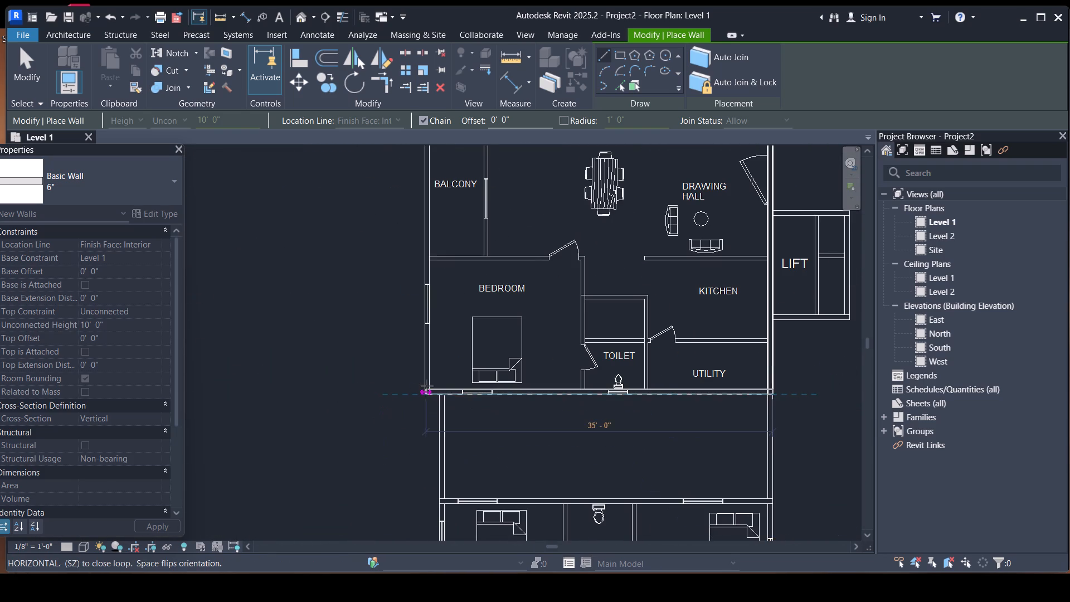
scroll(427, 386, "up", 9)
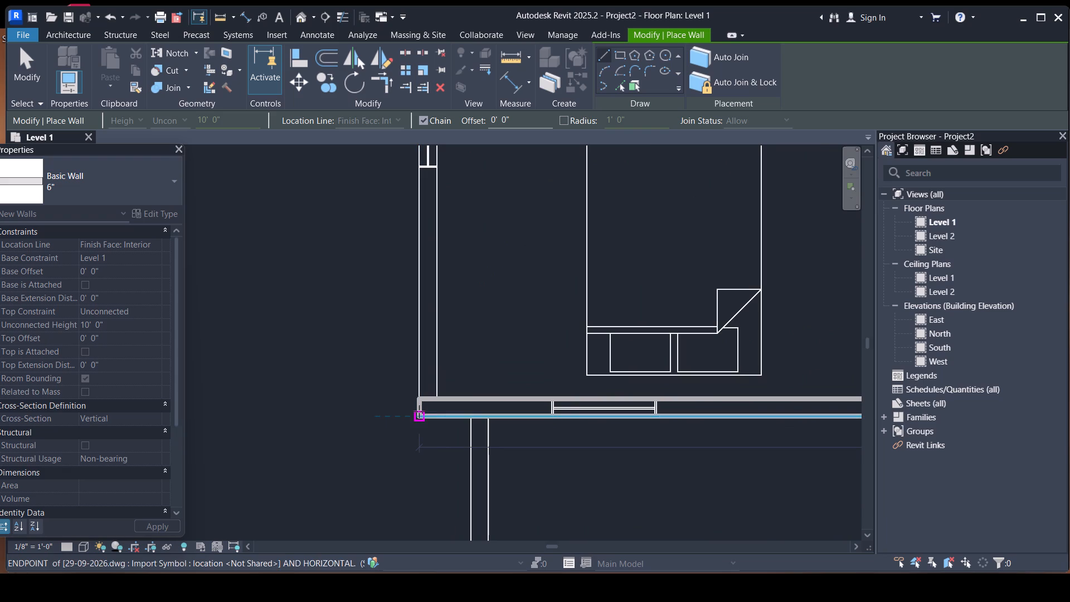
left_click(419, 411)
Close the apartment's exterior wall loop by drawing the outer side wall up past the balcony to the starting corner.
scroll(430, 296, "down", 4)
middle_click_drag(430, 296, 385, 489)
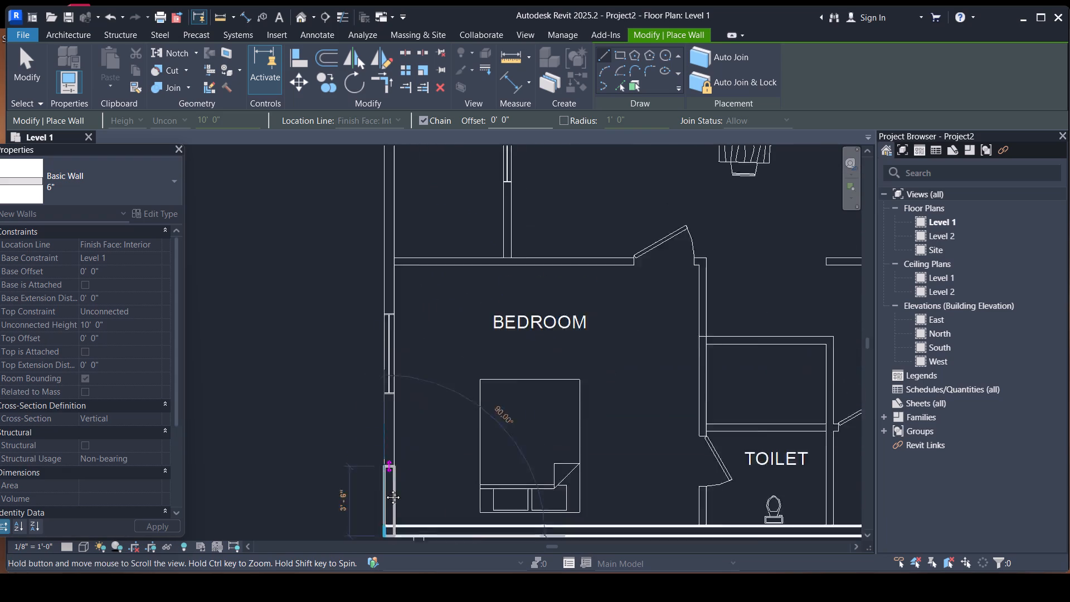
middle_click_drag(385, 489, 382, 492)
scroll(406, 371, "down", 7)
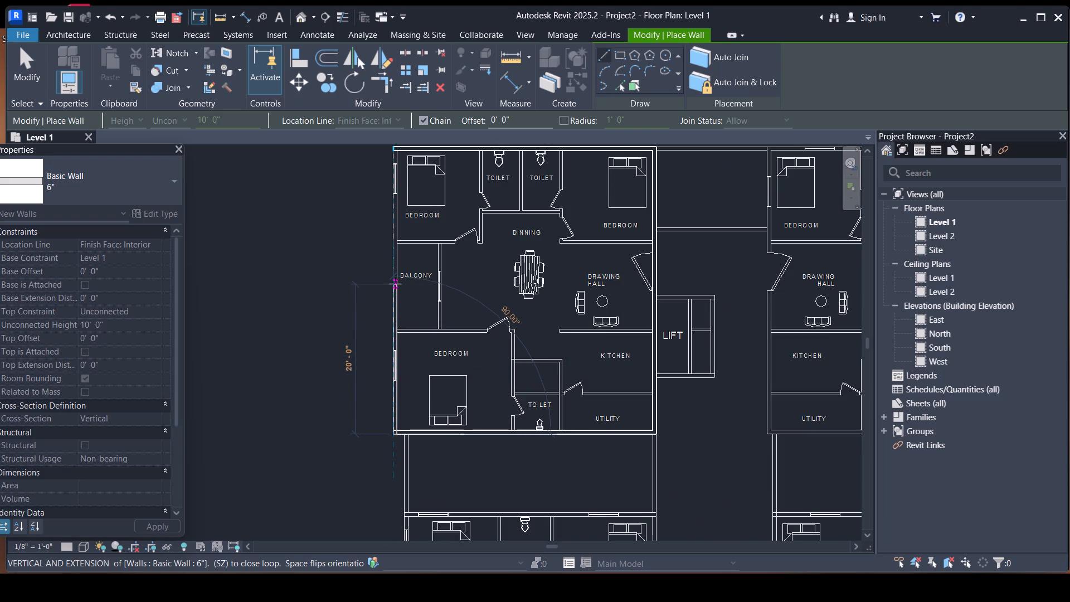
middle_click_drag(395, 284, 366, 405)
scroll(370, 278, "up", 5)
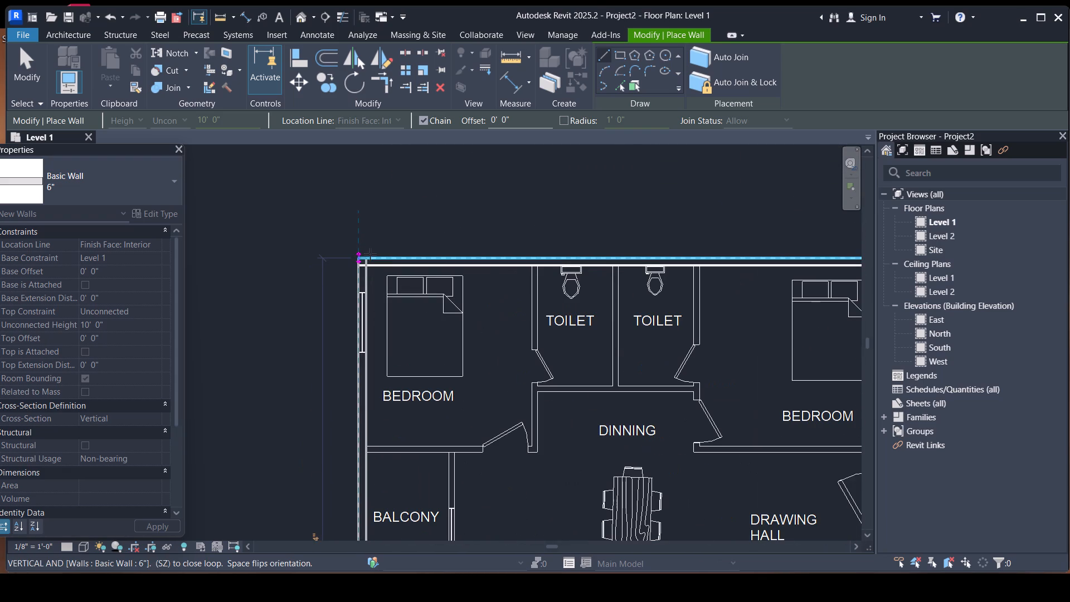
left_click(353, 256)
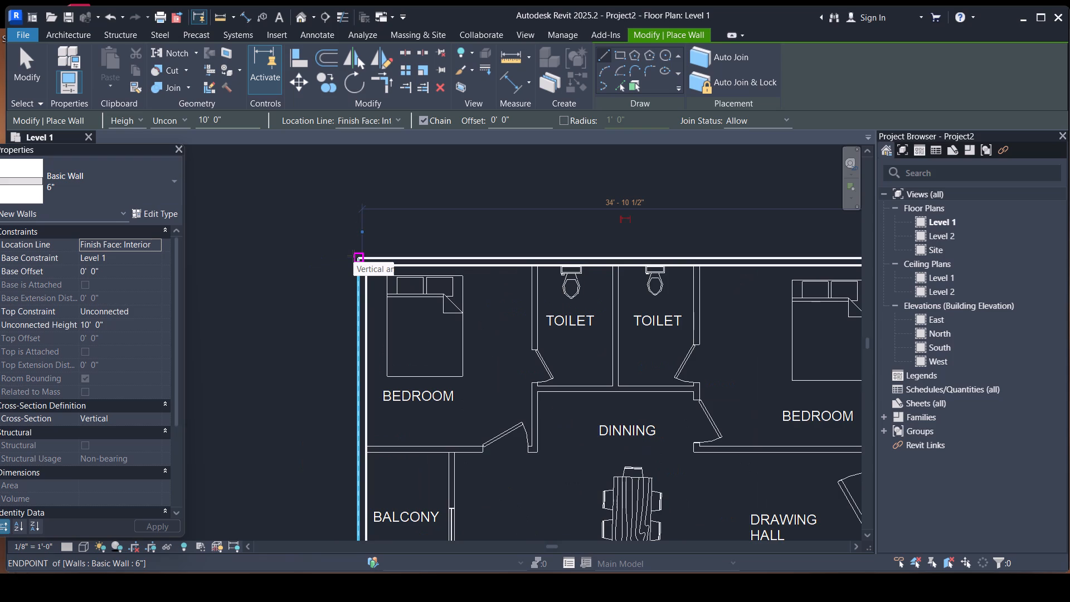
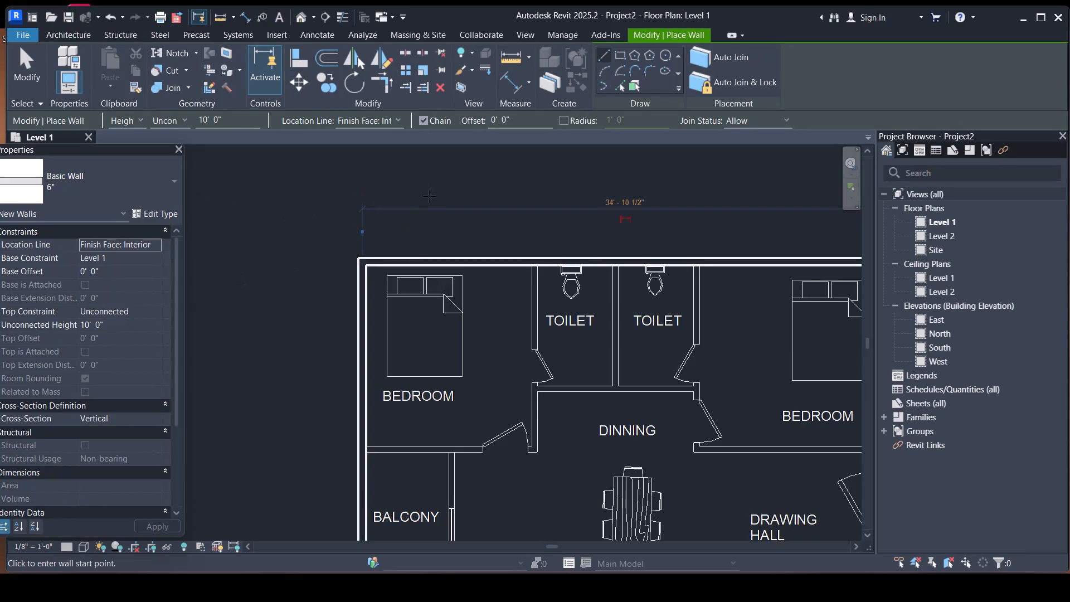
Draw the outer side wall of the second apartment in the left row, flipped onto the linked lines, from its upper bedroom corner past the balcony to the lower bedroom corner.
scroll(254, 227, "down", 3)
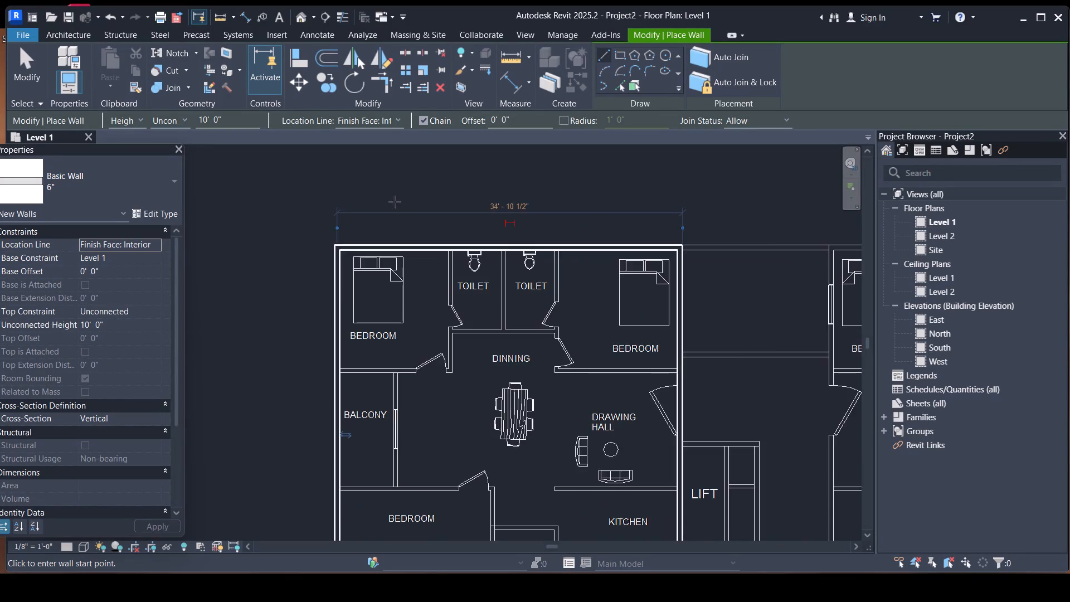
scroll(395, 202, "down", 5)
scroll(378, 406, "up", 10)
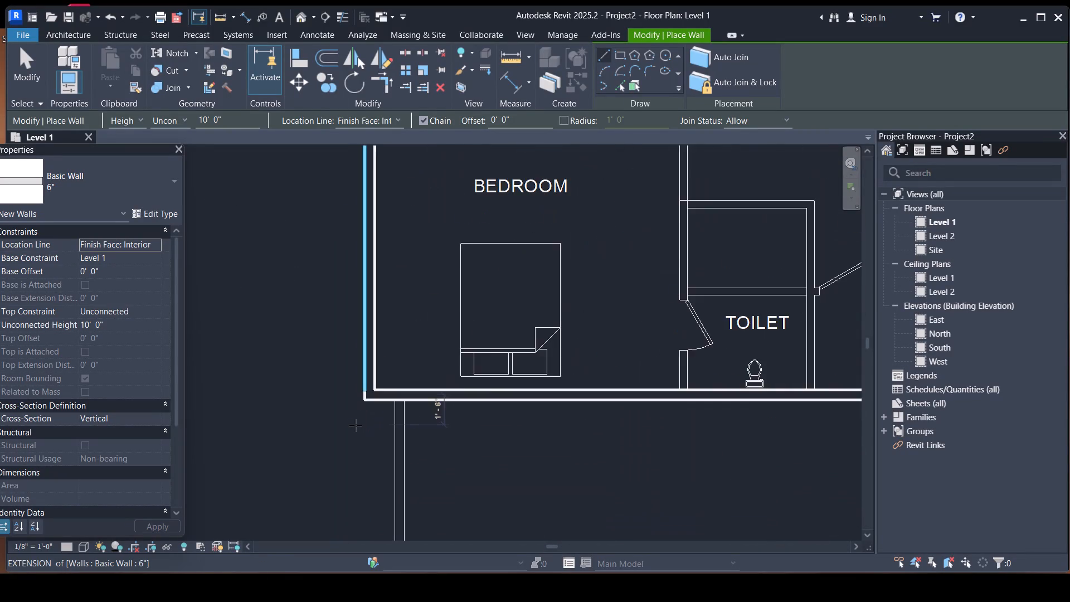
scroll(505, 429, "down", 4)
middle_click_drag(501, 438, 327, 139)
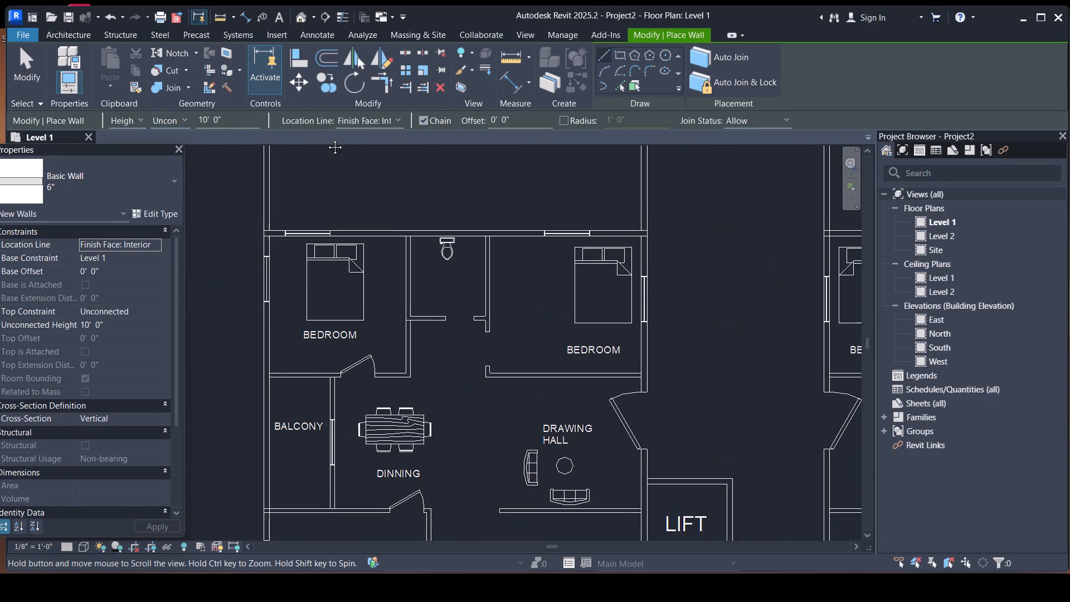
middle_click_drag(327, 139, 330, 141)
scroll(278, 220, "up", 5)
left_click(259, 242)
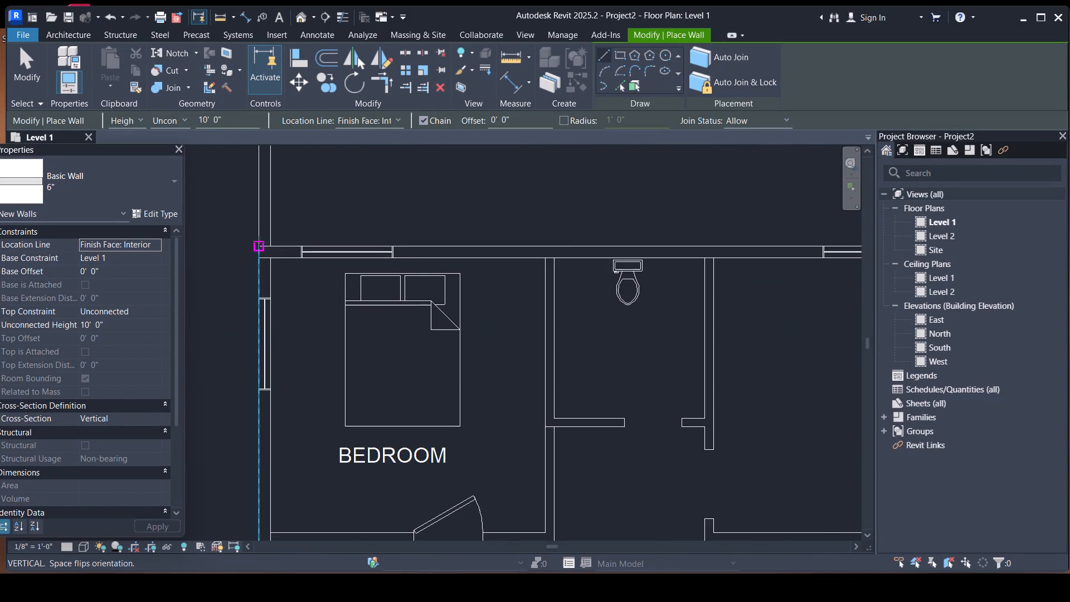
key("space")
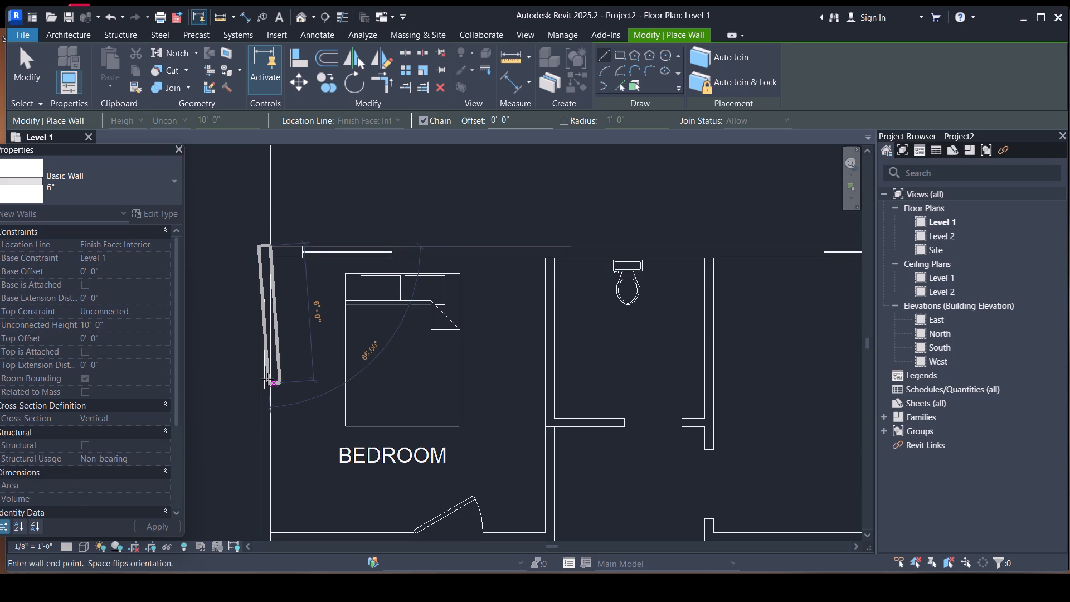
scroll(307, 259, "down", 7)
scroll(318, 377, "down", 4)
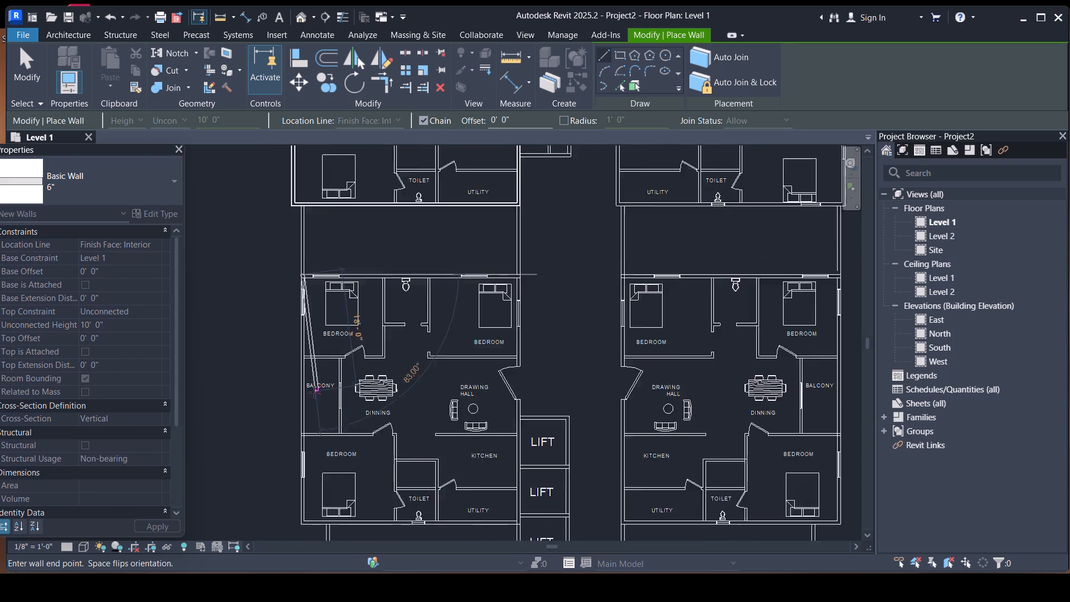
middle_click_drag(285, 381, 298, 297)
scroll(315, 355, "up", 1)
scroll(318, 368, "down", 1)
scroll(319, 391, "up", 2)
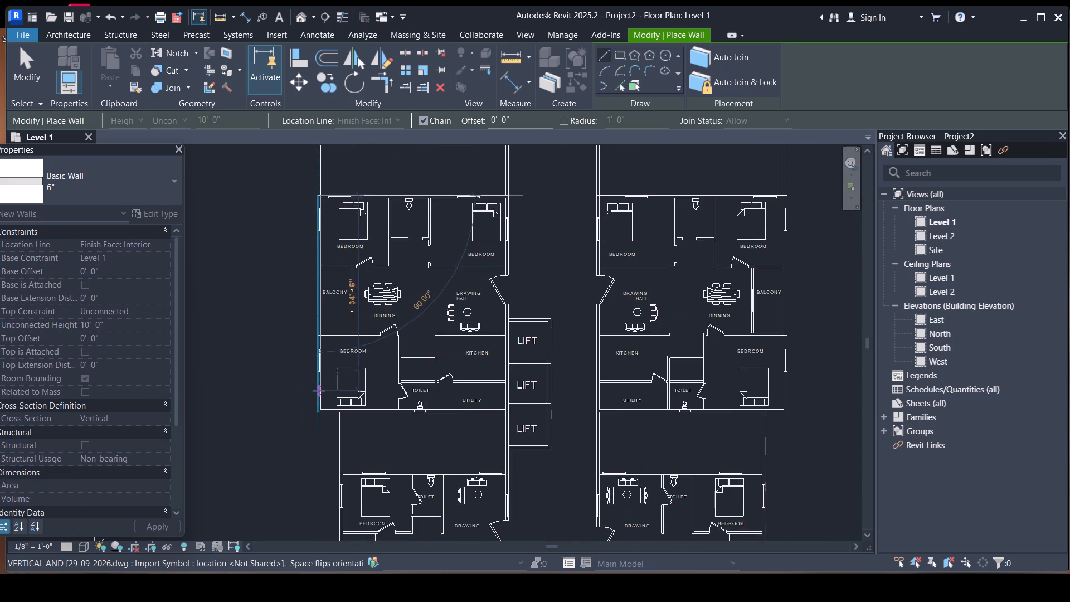
scroll(319, 391, "up", 9)
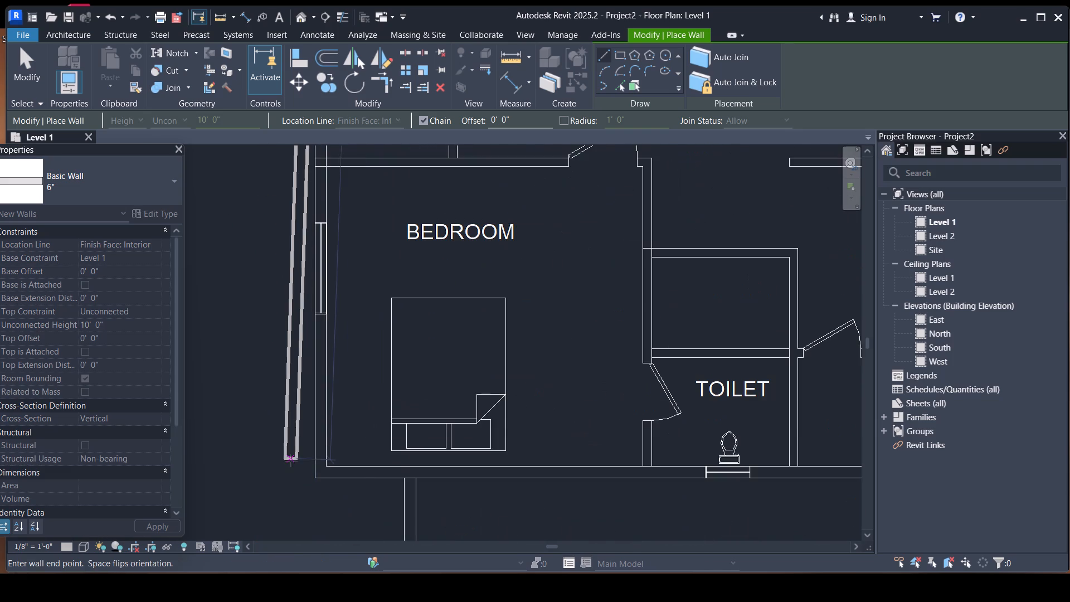
left_click(323, 474)
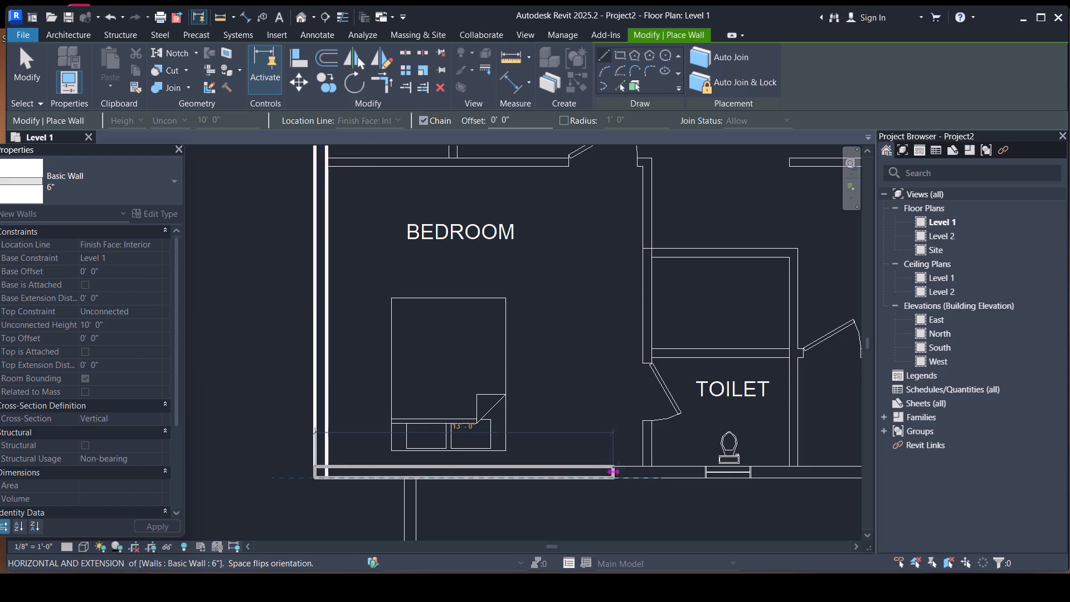
Continue the wall chain along the second apartment's bottom edge, past the toilet, to the utility room corner beside the lifts.
scroll(619, 467, "down", 4)
middle_click_drag(619, 466, 250, 392)
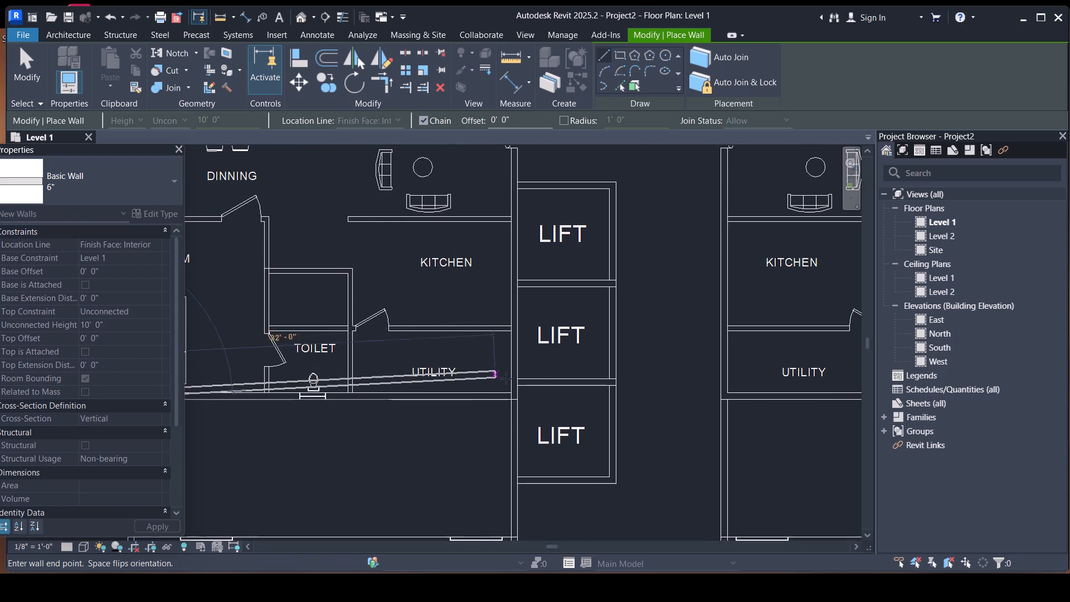
scroll(522, 390, "up", 9)
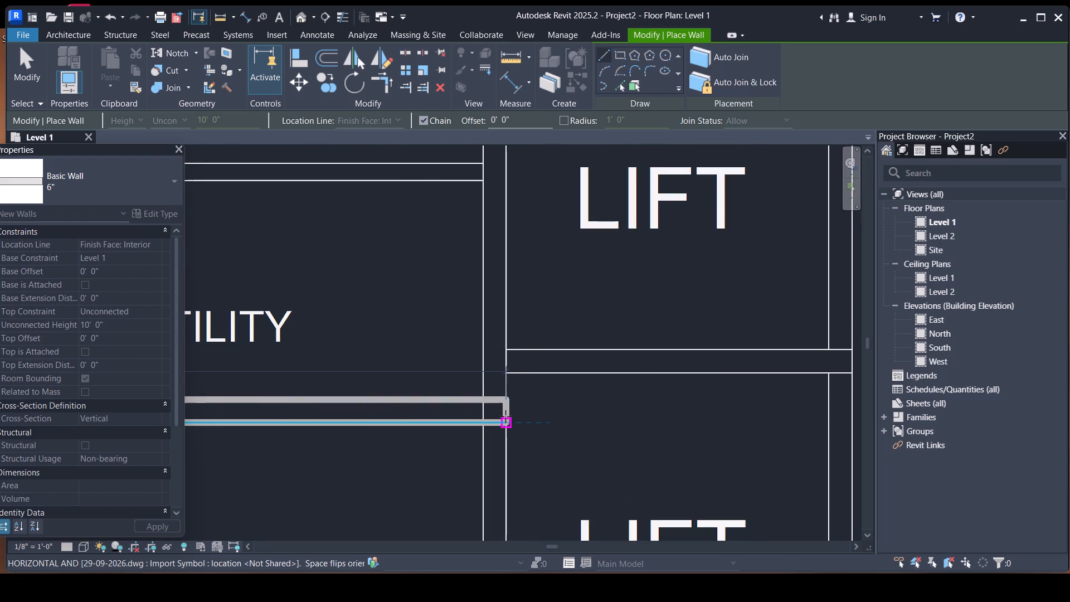
left_click(505, 417)
Continue the chain up the second apartment's corridor side, past the lifts and entrance door, to the upper bedroom corner.
scroll(529, 299, "down", 7)
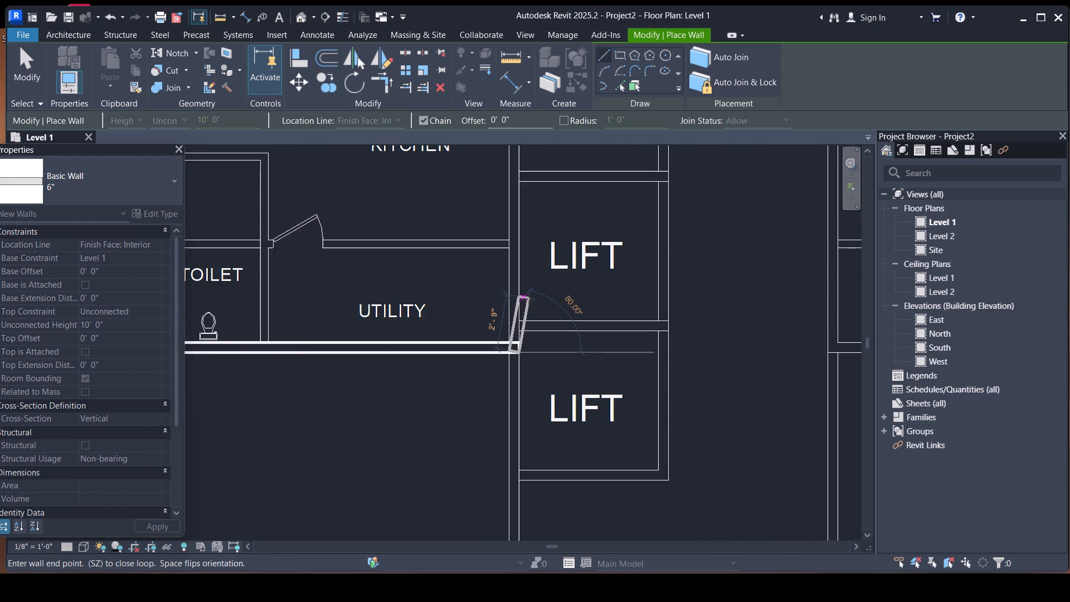
scroll(529, 299, "down", 1)
middle_click_drag(529, 299, 633, 601)
scroll(597, 265, "down", 2)
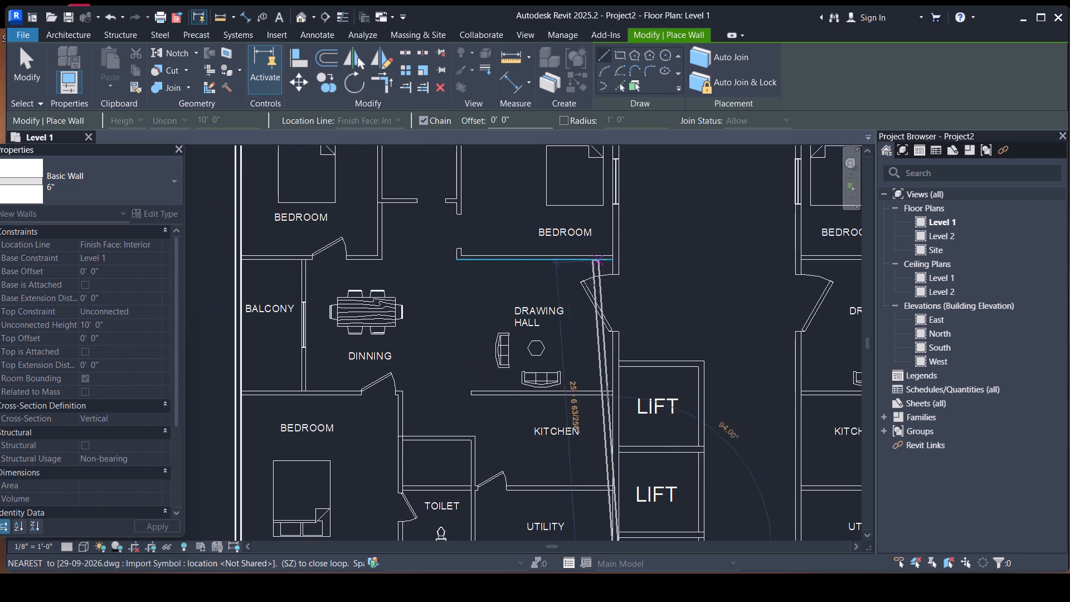
scroll(620, 273, "down", 2)
middle_click_drag(626, 190, 622, 298)
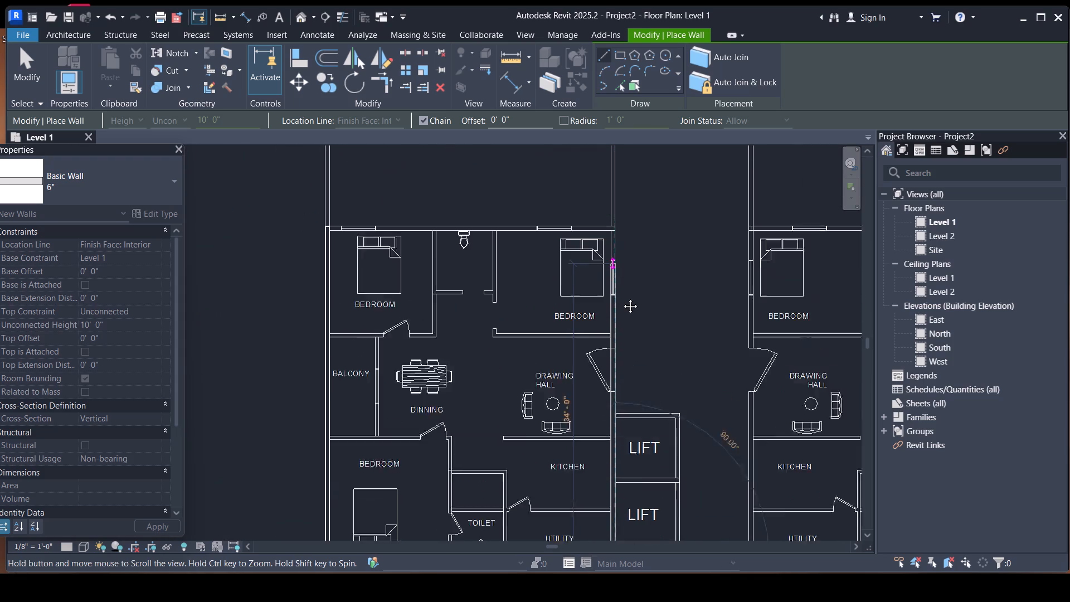
middle_click_drag(622, 298, 622, 318)
scroll(622, 318, "up", 5)
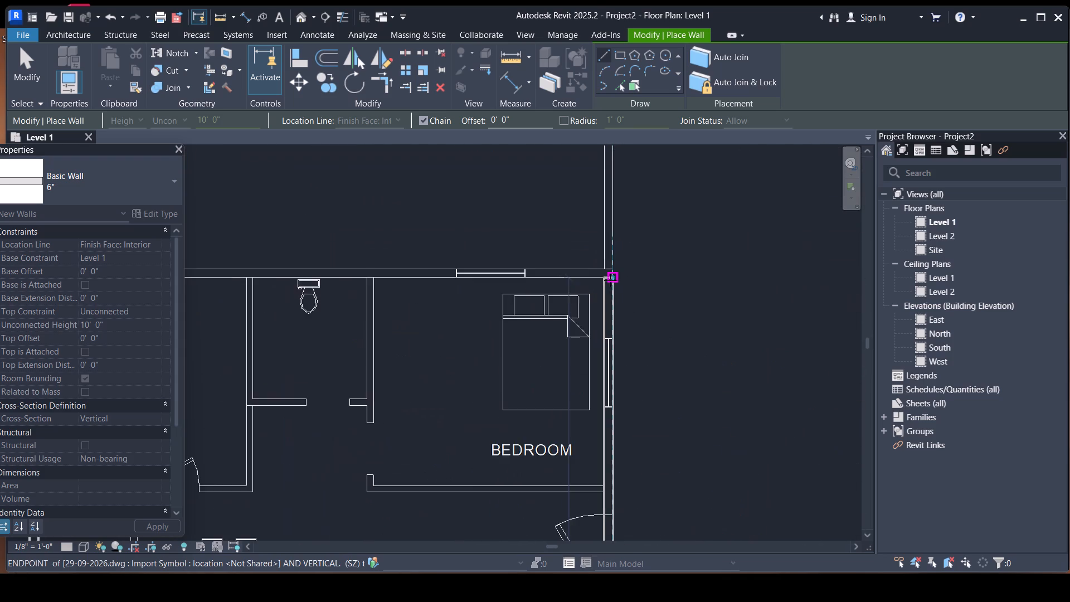
scroll(610, 280, "up", 5)
left_click(619, 253)
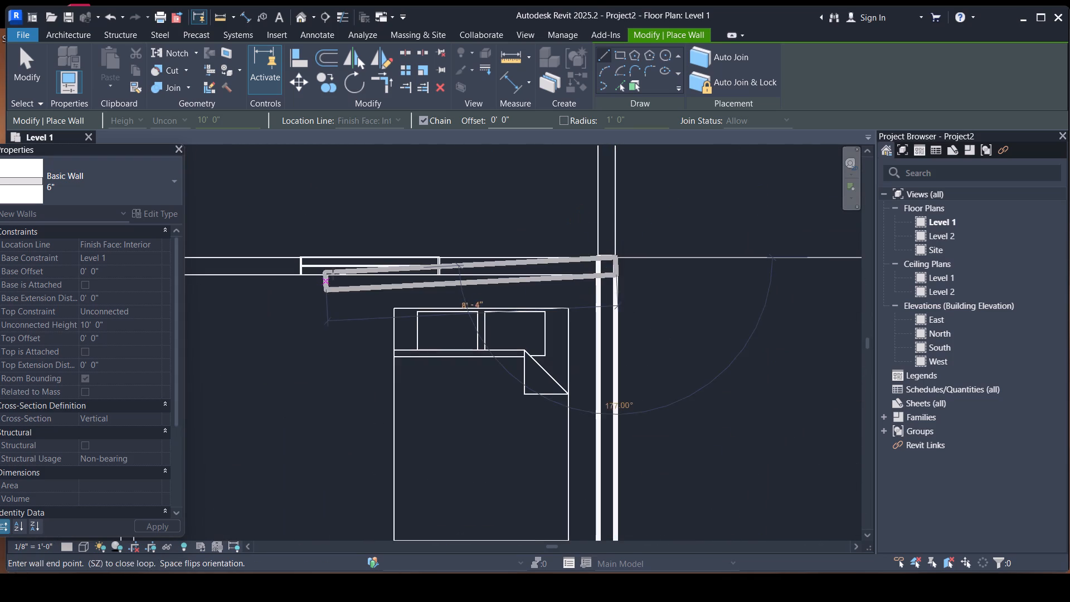
Close the second apartment's exterior wall loop along its top edge, back to the outer bedroom corner.
scroll(369, 256, "down", 3)
middle_click_drag(370, 256, 751, 282)
scroll(699, 284, "down", 2)
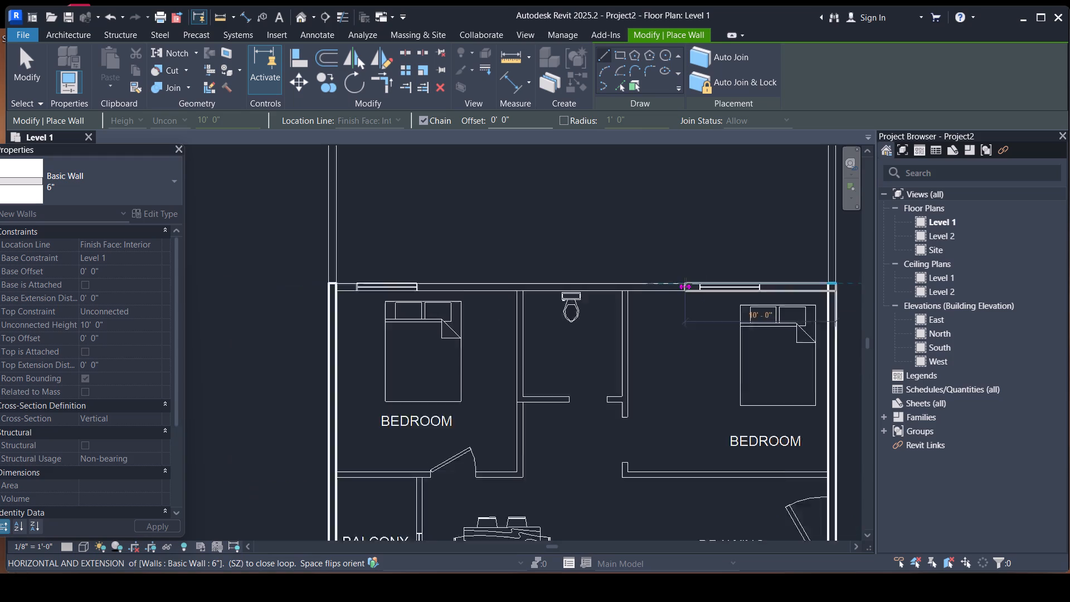
scroll(685, 284, "down", 5)
scroll(479, 291, "up", 11)
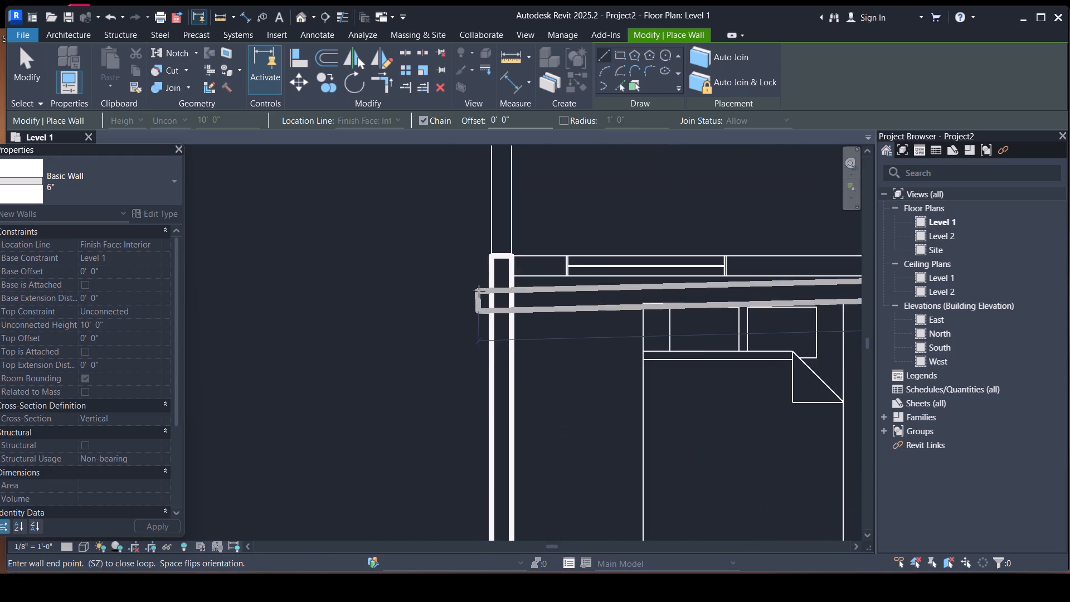
left_click(495, 256)
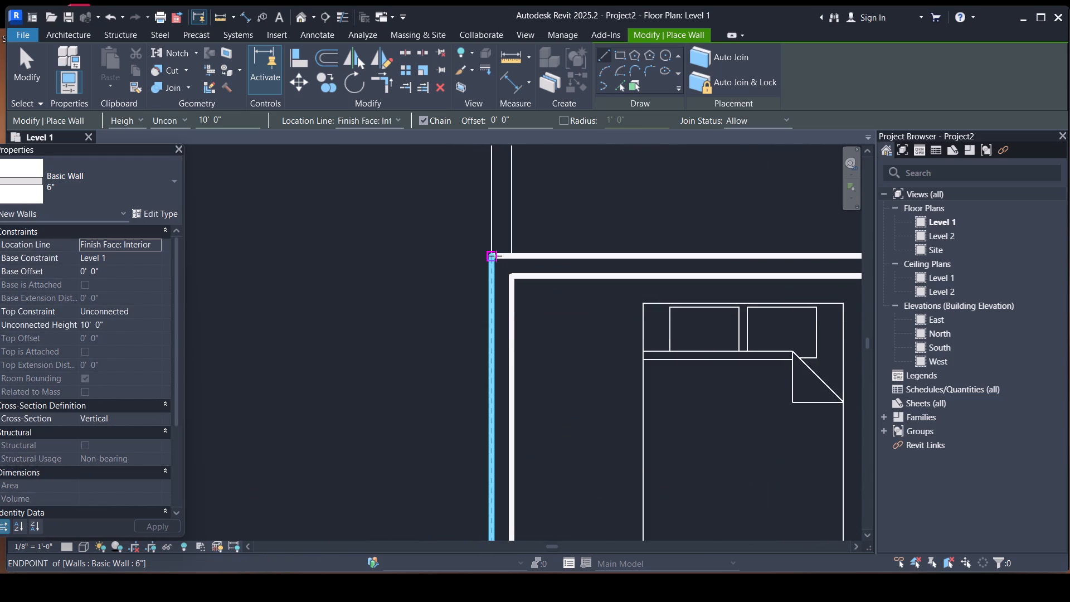
Draw the outer side wall of the third apartment in the left row, from its upper bedroom corner past the balcony to the lower bedroom corner.
scroll(430, 297, "down", 19)
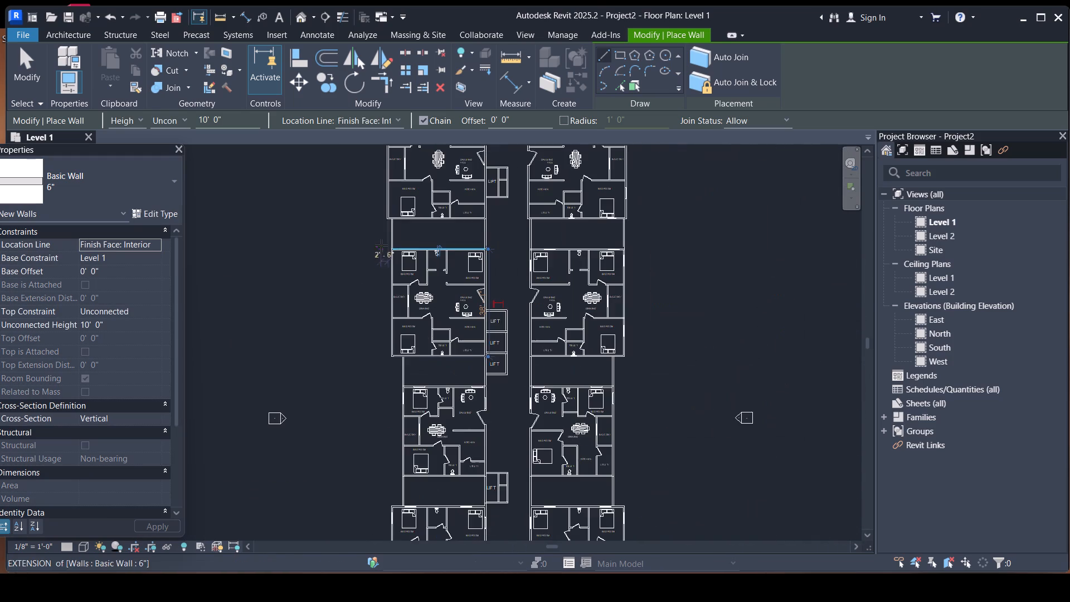
scroll(411, 221, "down", 4)
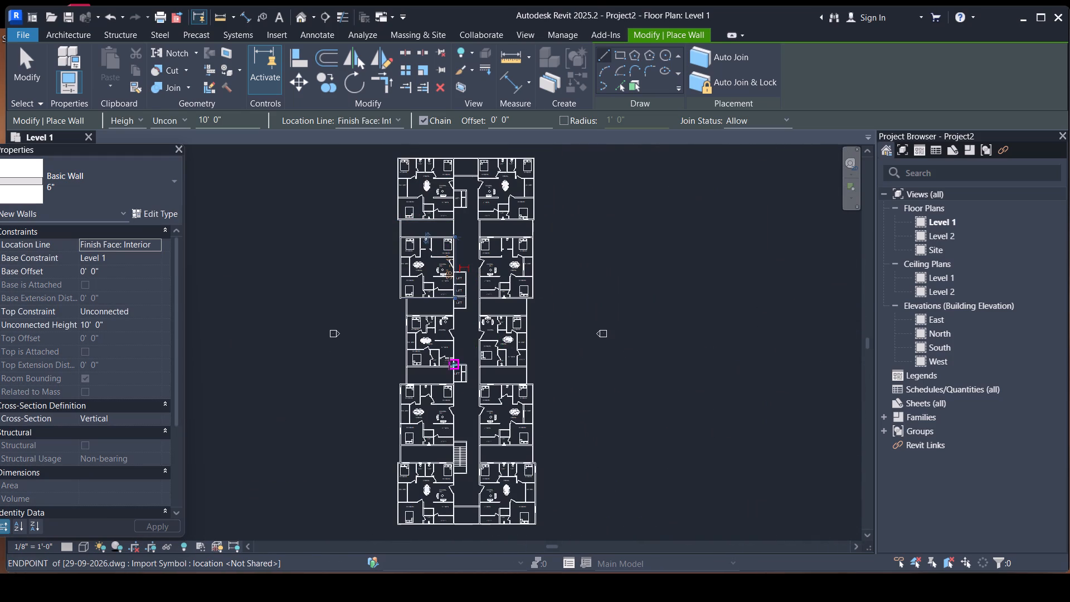
scroll(449, 363, "up", 5)
scroll(382, 276, "up", 8)
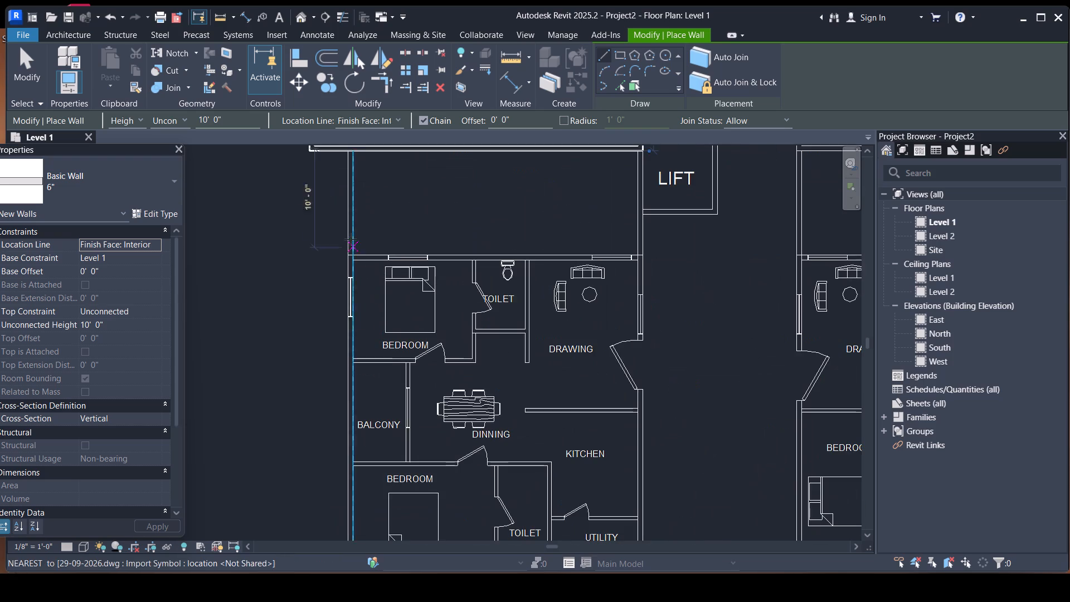
scroll(365, 254, "up", 10)
left_click(329, 253)
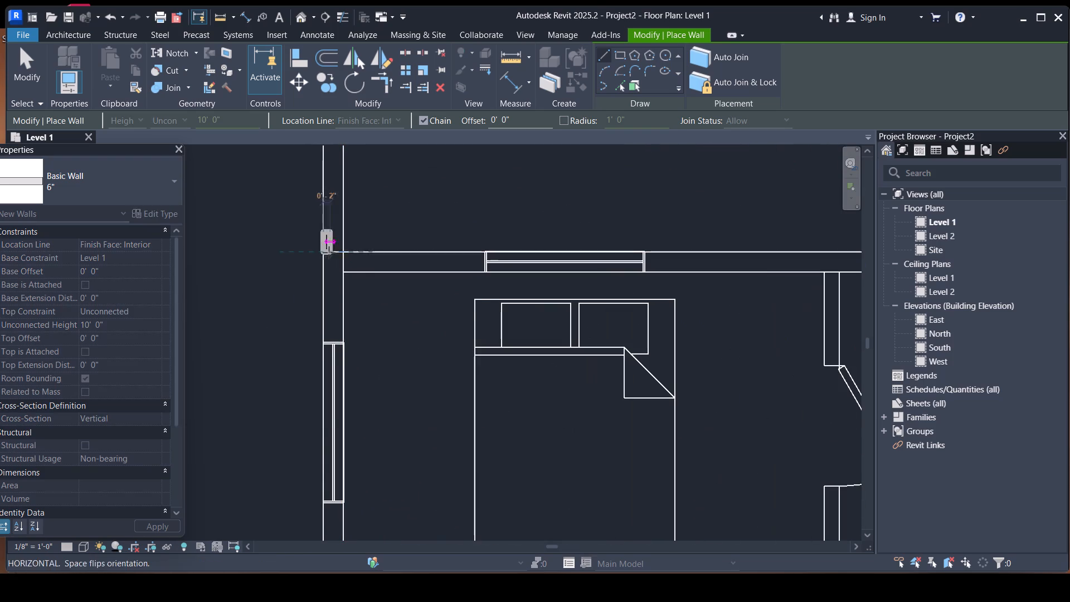
scroll(335, 361, "down", 14)
scroll(346, 298, "down", 4)
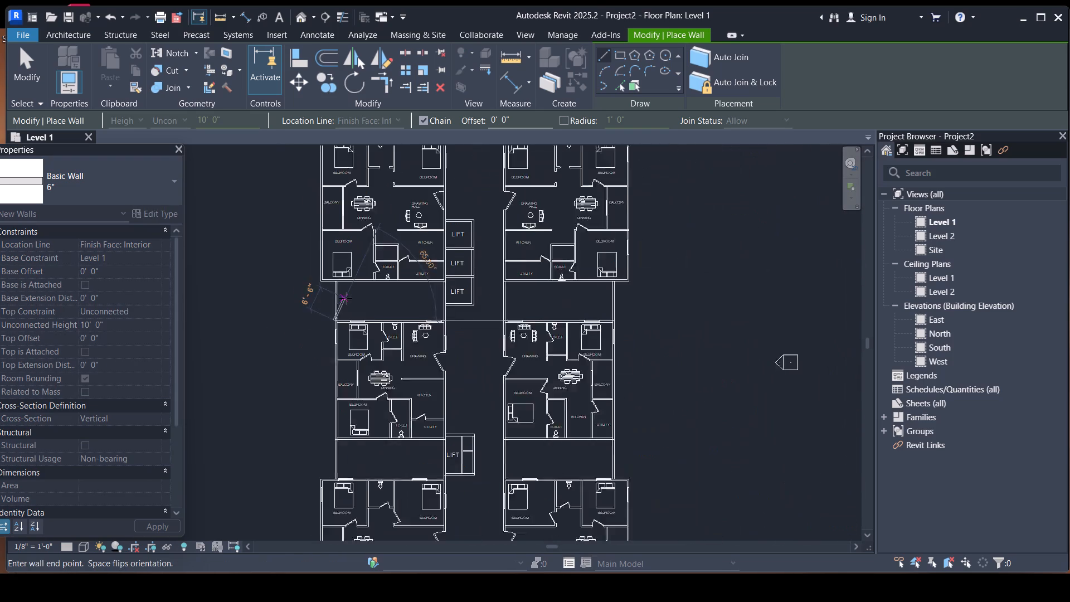
scroll(366, 399, "up", 5)
scroll(325, 435, "up", 6)
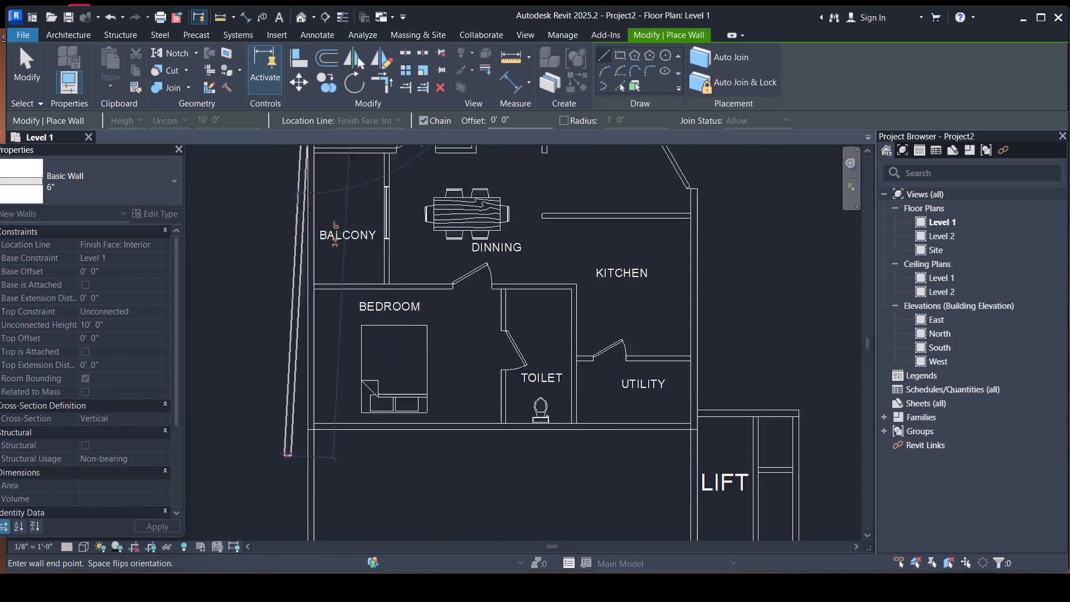
scroll(307, 410, "up", 5)
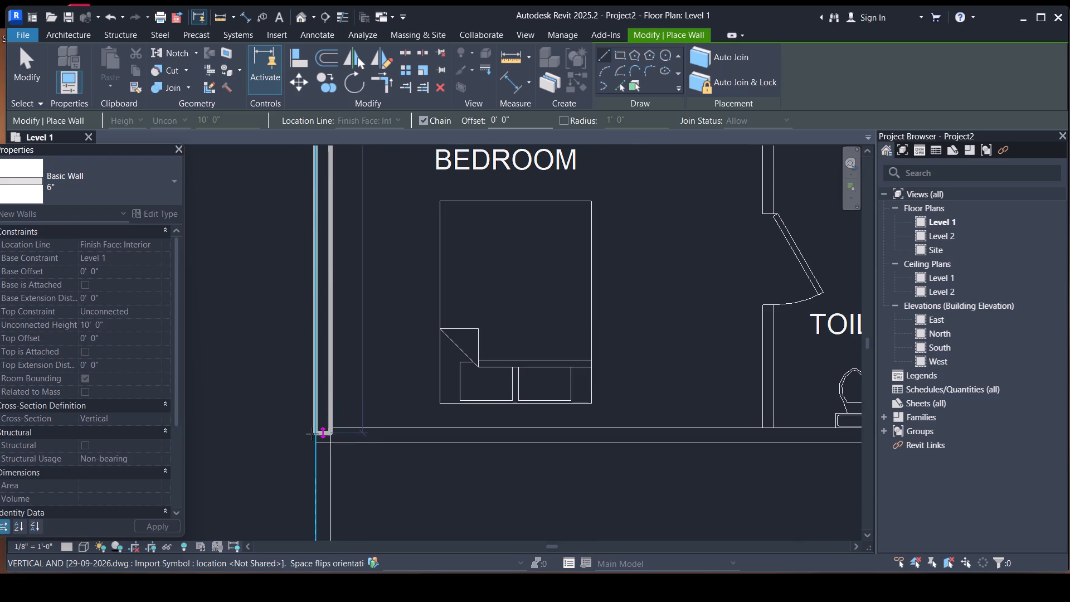
left_click(316, 437)
Continue the wall chain along the third apartment's bottom edge, about 29'-8" to the utility room corner near the lift.
scroll(466, 408, "down", 4)
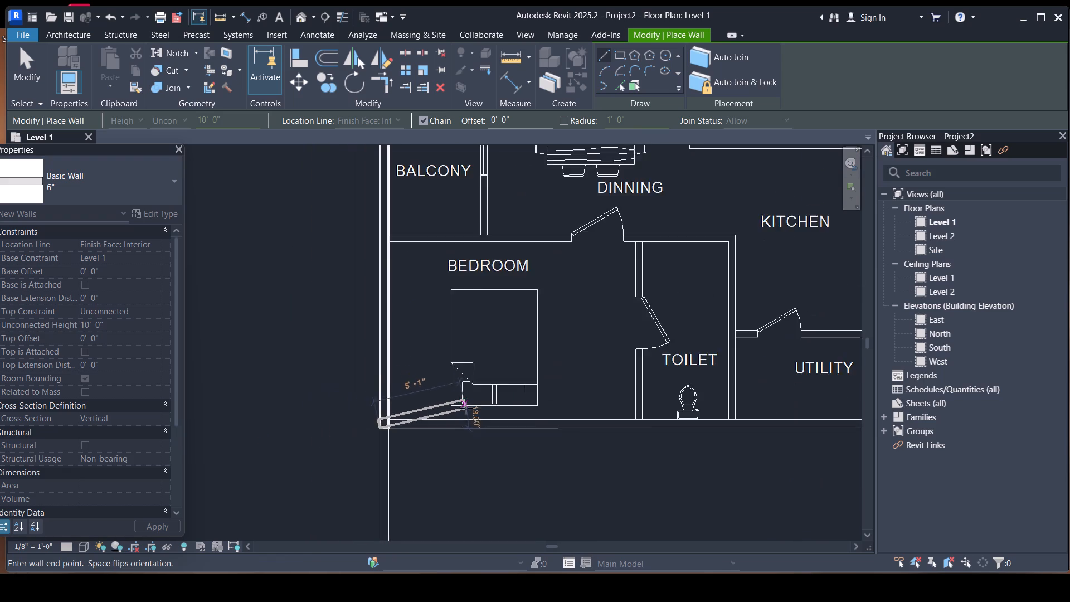
scroll(466, 408, "down", 4)
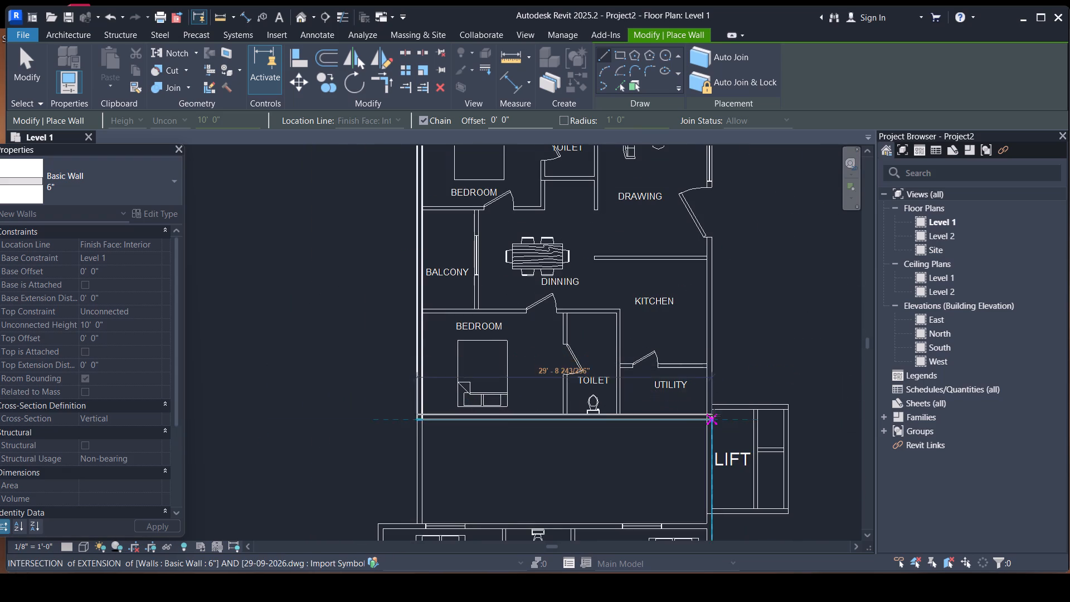
scroll(714, 415, "up", 8)
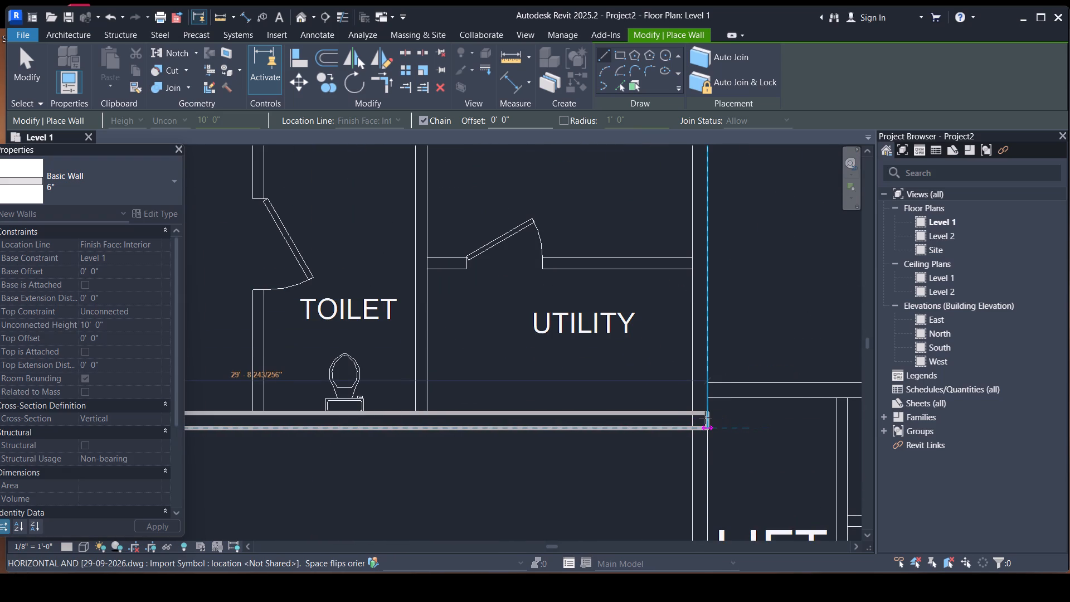
left_click(706, 426)
Continue the chain up the third apartment's corridor side, past the kitchen and entrance door, to the drawing room's upper corner.
scroll(697, 327, "down", 3)
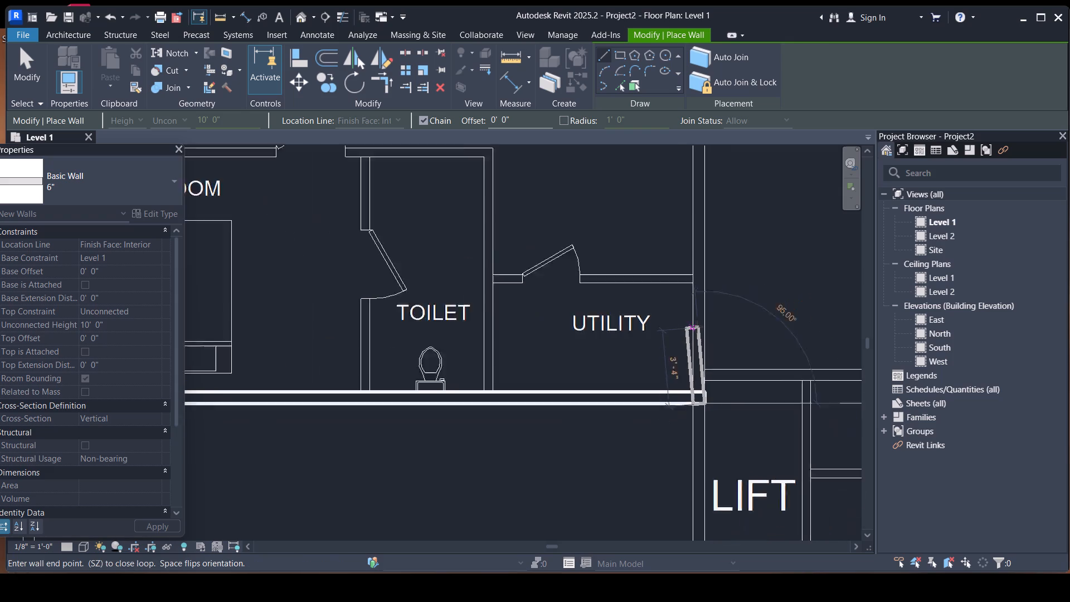
scroll(697, 327, "down", 2)
middle_click_drag(697, 327, 602, 503)
scroll(586, 340, "down", 1)
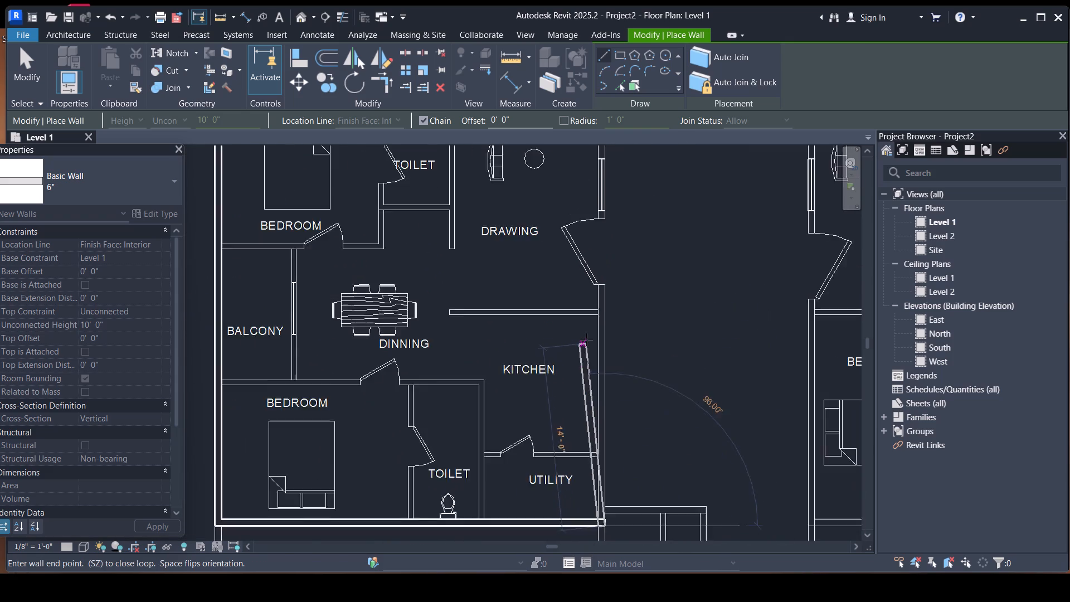
scroll(586, 339, "down", 5)
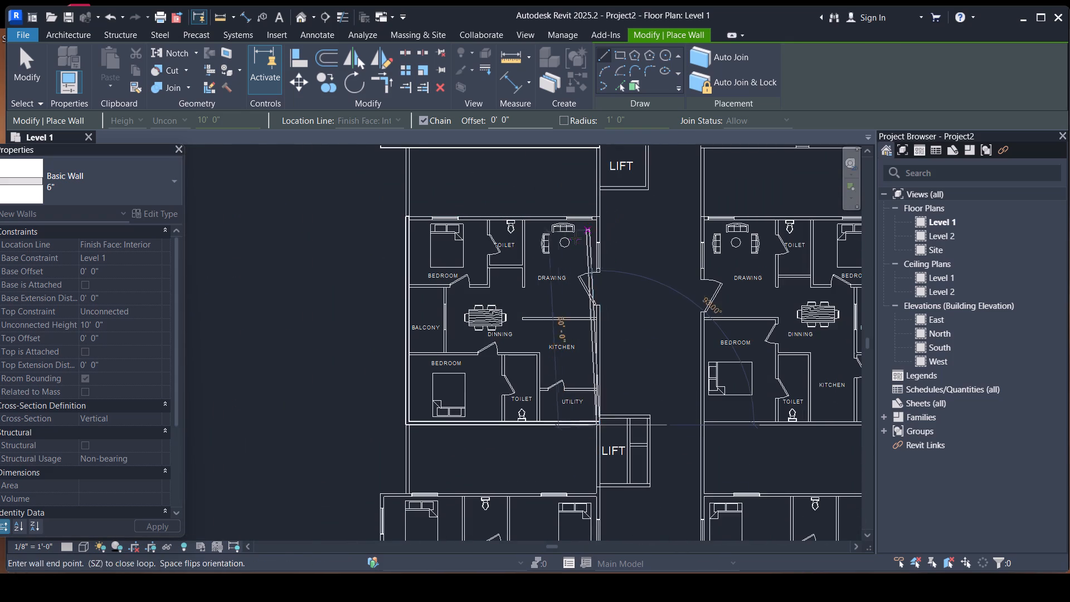
scroll(594, 221, "up", 12)
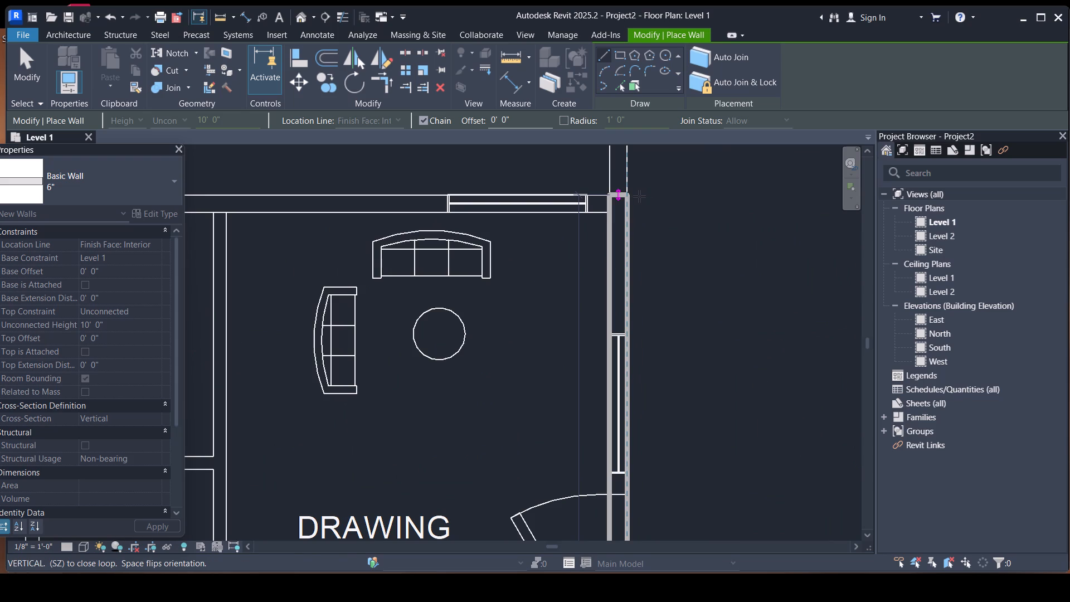
left_click(631, 195)
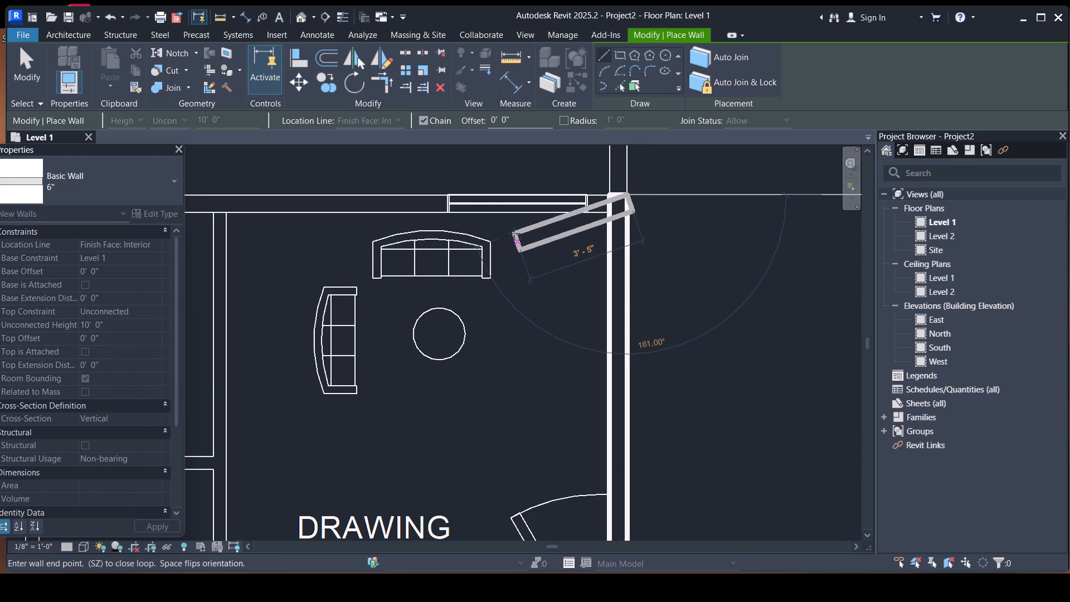
Close the third apartment's exterior wall loop along its top edge, back to the outer bedroom corner, and end the chain.
scroll(514, 234, "down", 7)
middle_click_drag(519, 254, 697, 302)
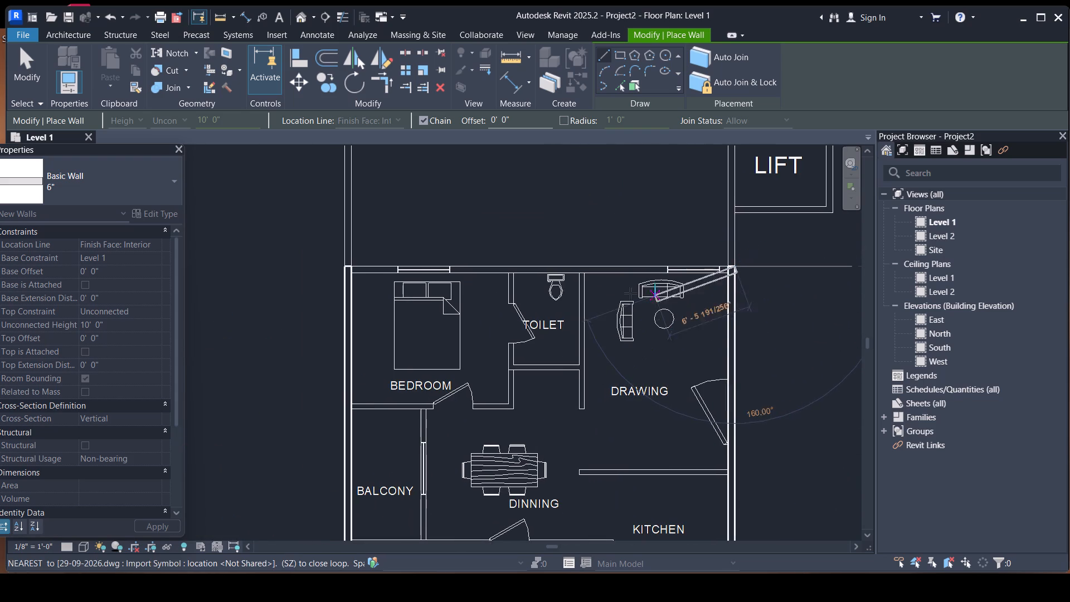
scroll(356, 271, "up", 8)
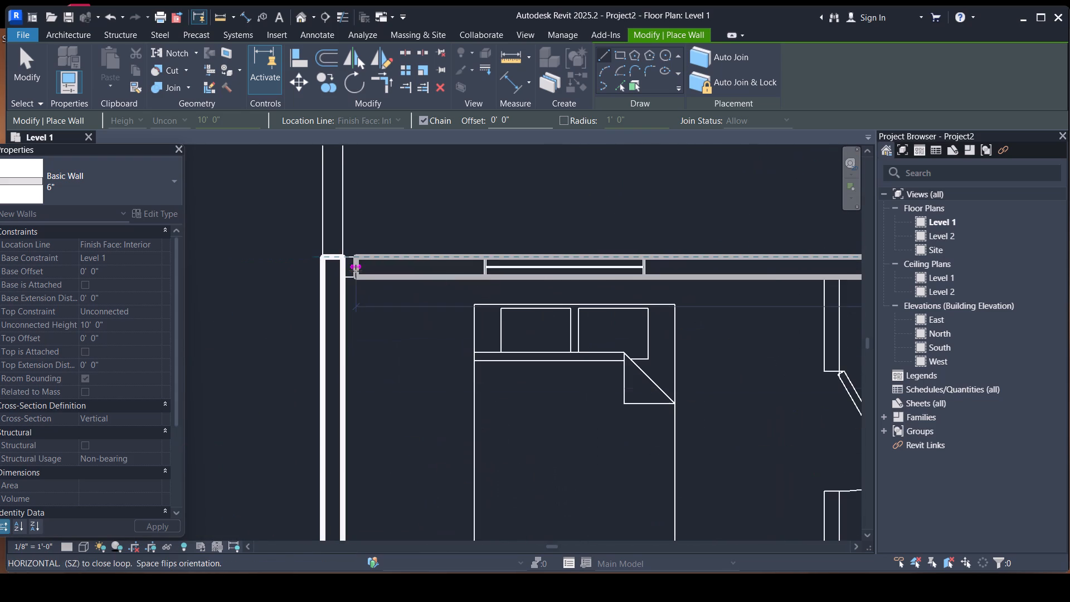
left_click(347, 266)
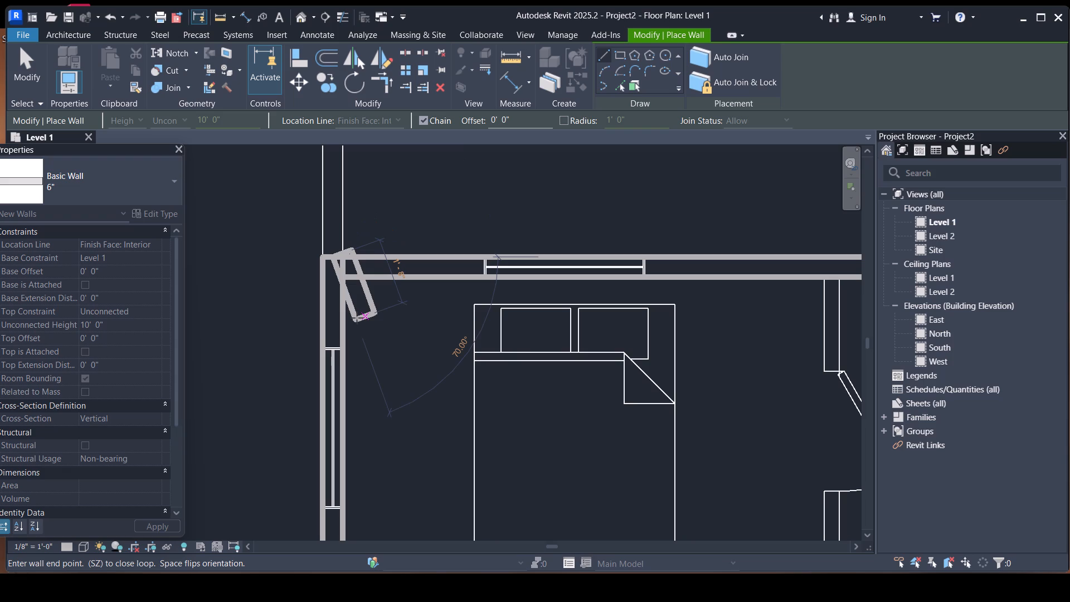
key("Escape")
Draw the outer side wall of the fourth apartment in the left row, from its upper bedroom corner past the balcony to the lower bedroom corner.
scroll(315, 221, "down", 5)
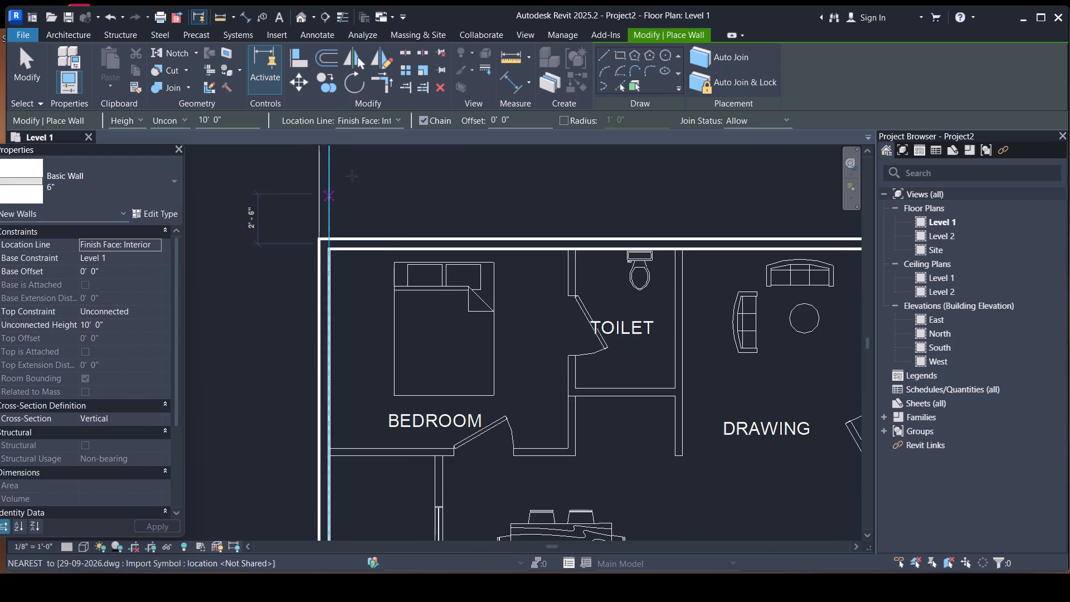
scroll(522, 318, "down", 9)
scroll(543, 324, "up", 1)
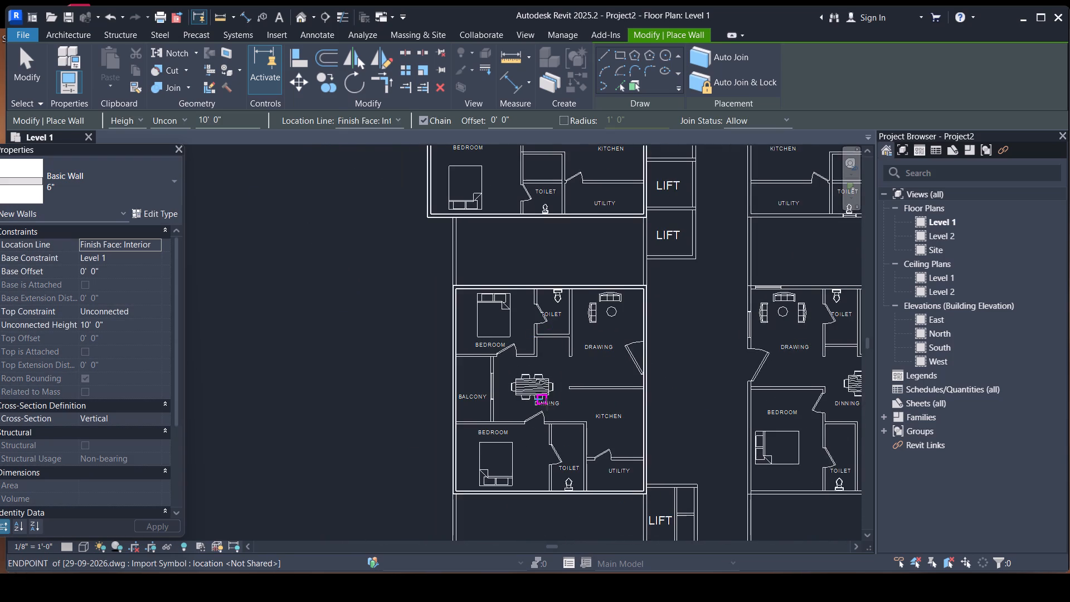
middle_click_drag(544, 404, 440, 178)
middle_click_drag(328, 349, 310, 265)
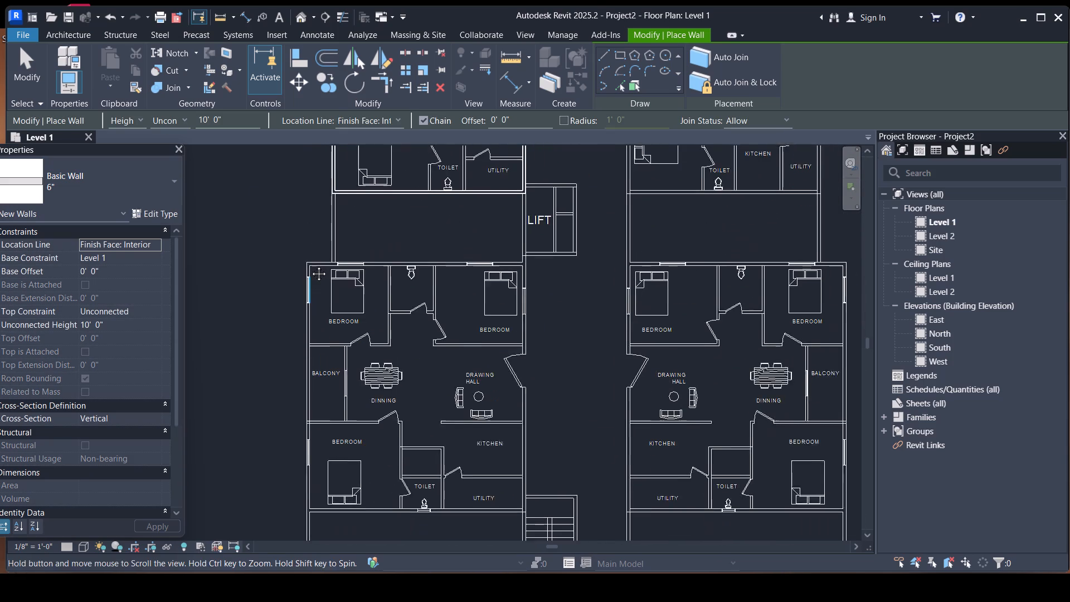
middle_click_drag(310, 265, 313, 251)
scroll(304, 241, "up", 11)
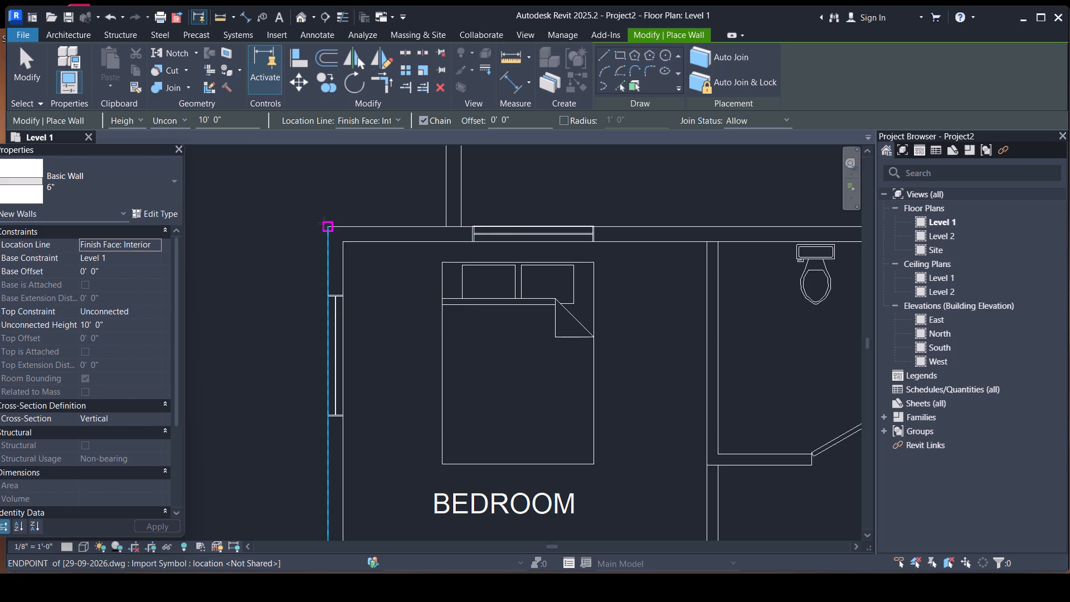
left_click(324, 223)
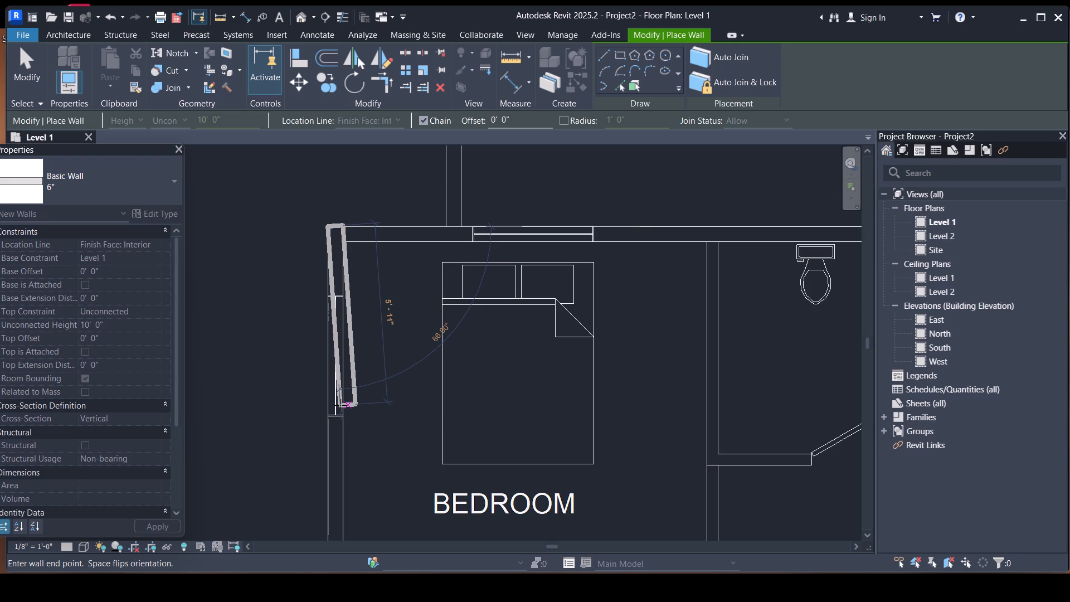
scroll(341, 405, "down", 7)
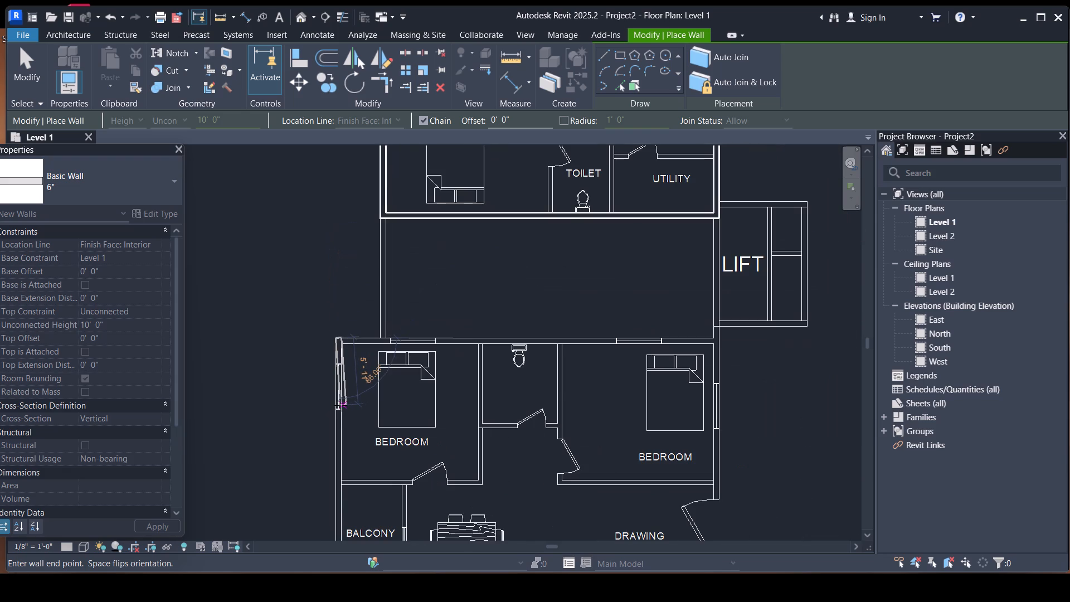
scroll(341, 405, "down", 3)
middle_click_drag(356, 432, 342, 131)
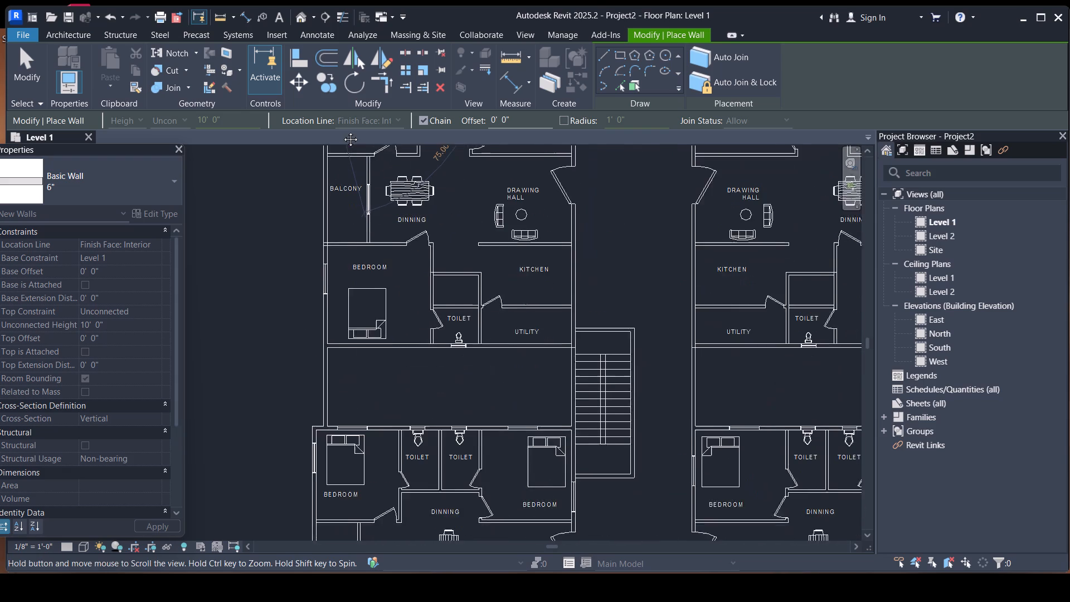
middle_click_drag(342, 131, 353, 138)
scroll(334, 425, "up", 2)
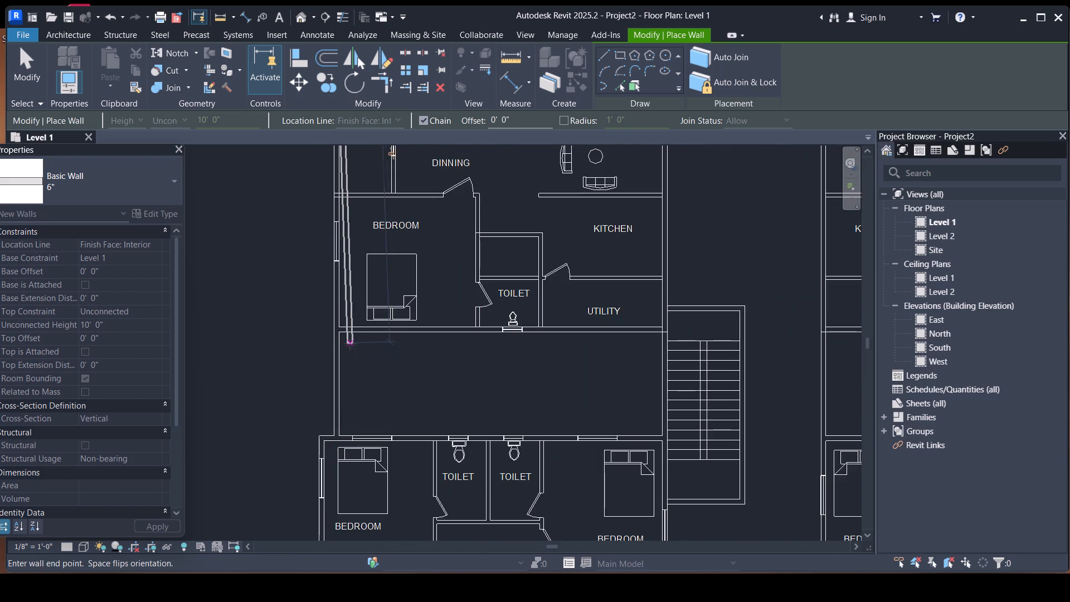
scroll(331, 326, "up", 9)
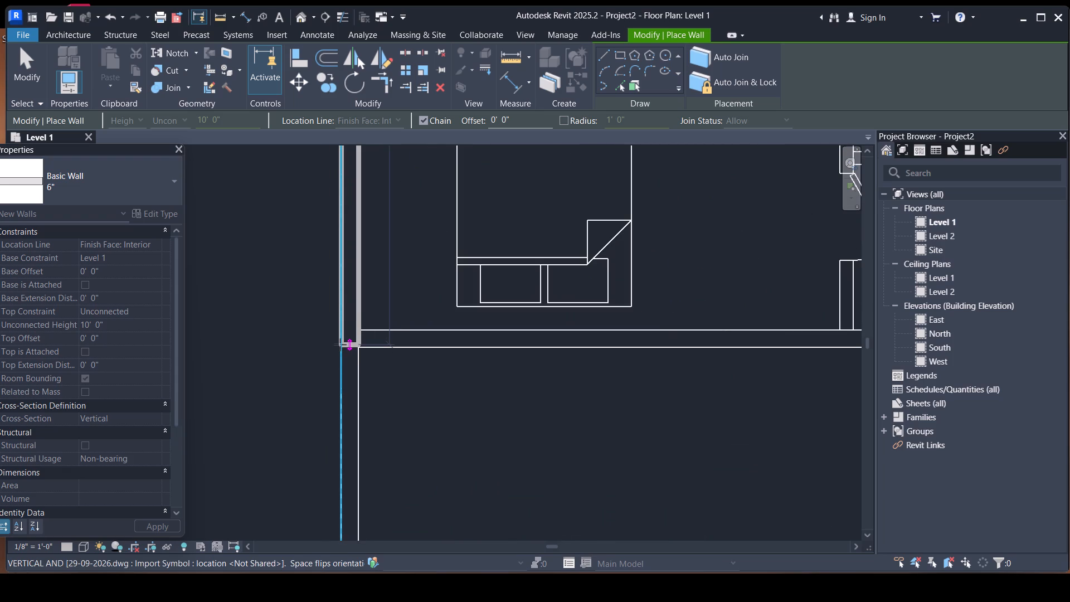
left_click(343, 346)
Continue the wall chain along the fourth apartment's bottom edge to the utility room corner beside the staircase.
scroll(520, 329, "down", 5)
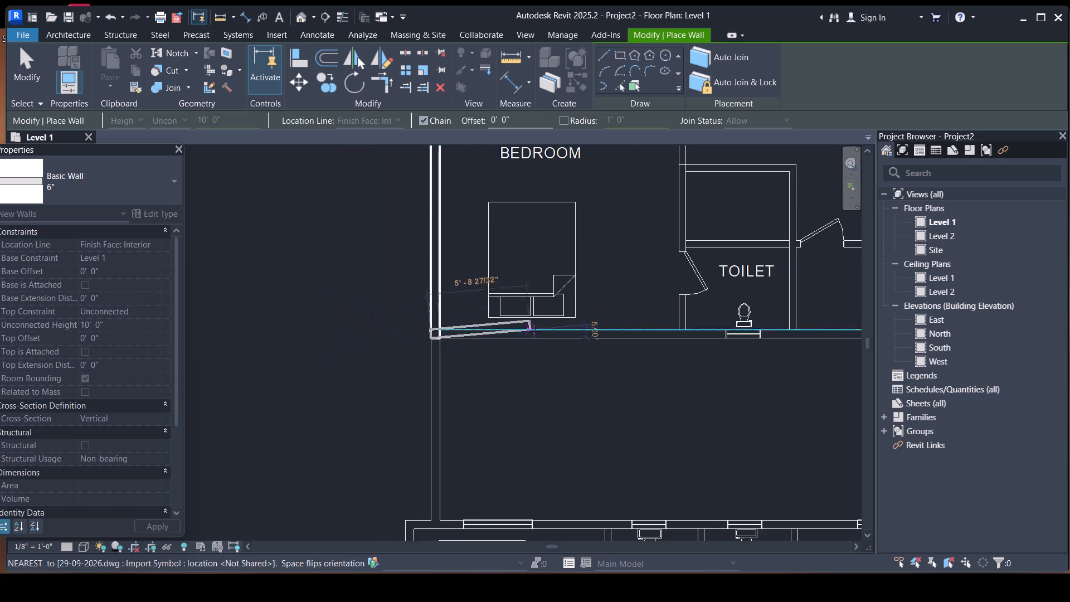
middle_click_drag(578, 326, 388, 372)
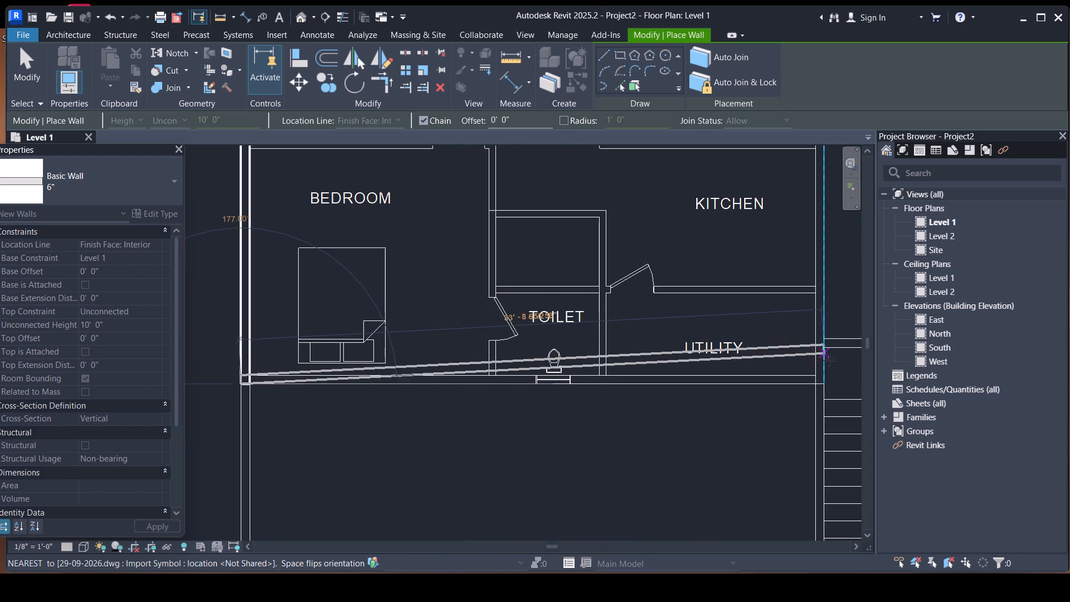
left_click(825, 380)
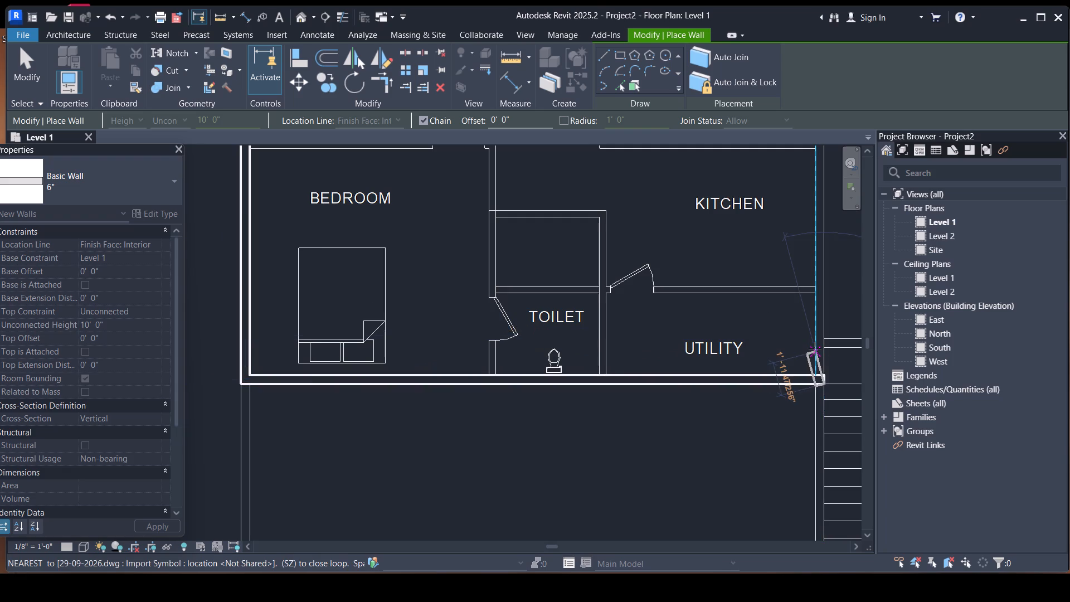
Continue the chain up the fourth apartment's corridor side, past the kitchen and entrance door, to the upper bedroom corner near the lift.
scroll(815, 348, "down", 4)
middle_click_drag(815, 348, 522, 569)
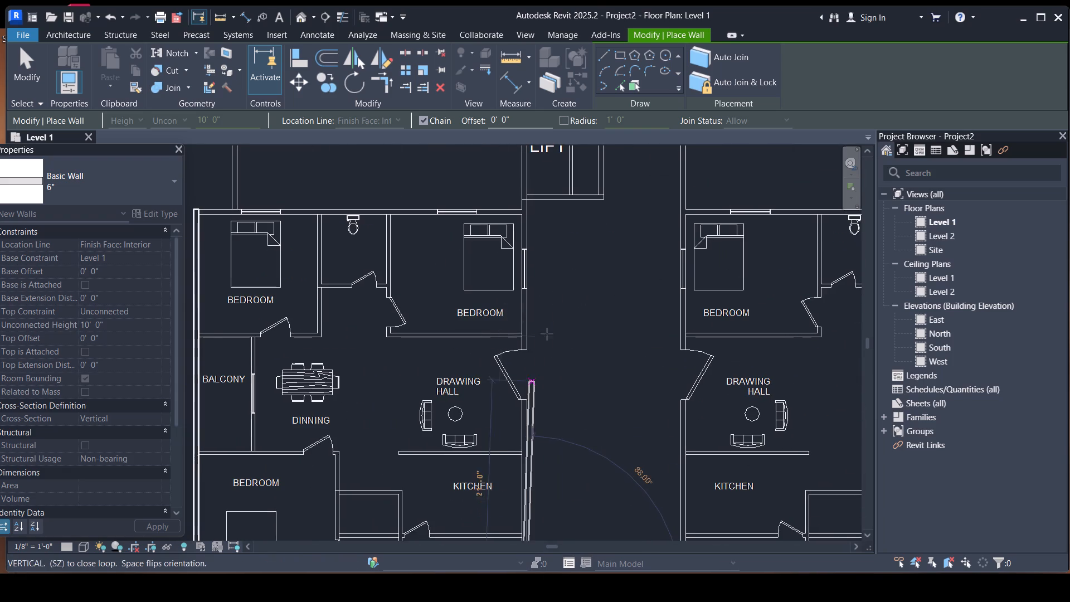
scroll(523, 219, "up", 8)
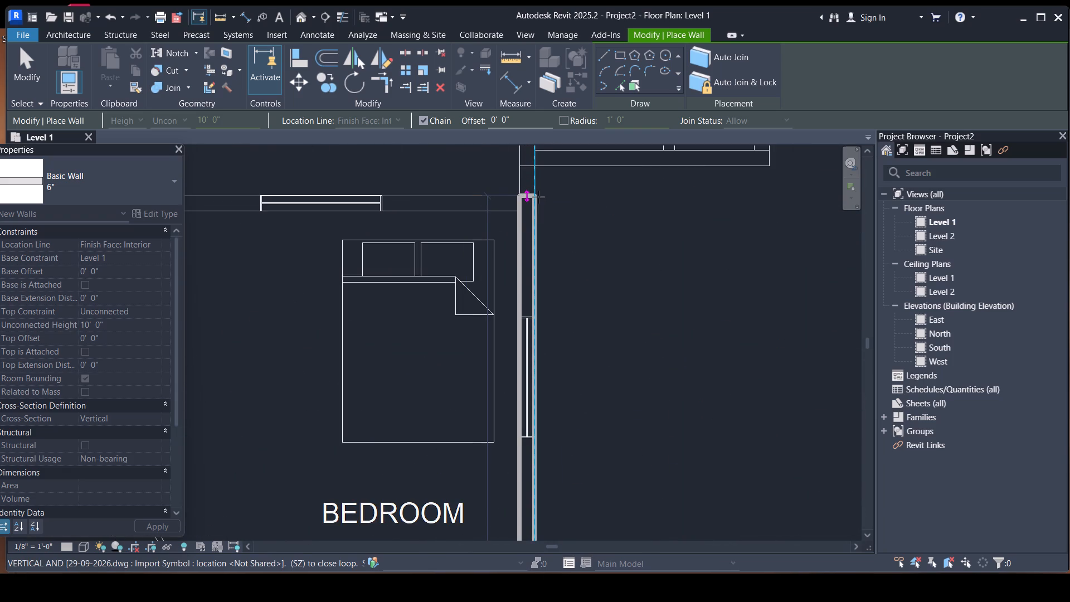
left_click(538, 197)
Close the fourth apartment's exterior wall loop along its top edge, back to the outer bedroom corner, and end the chain.
scroll(473, 206, "down", 4)
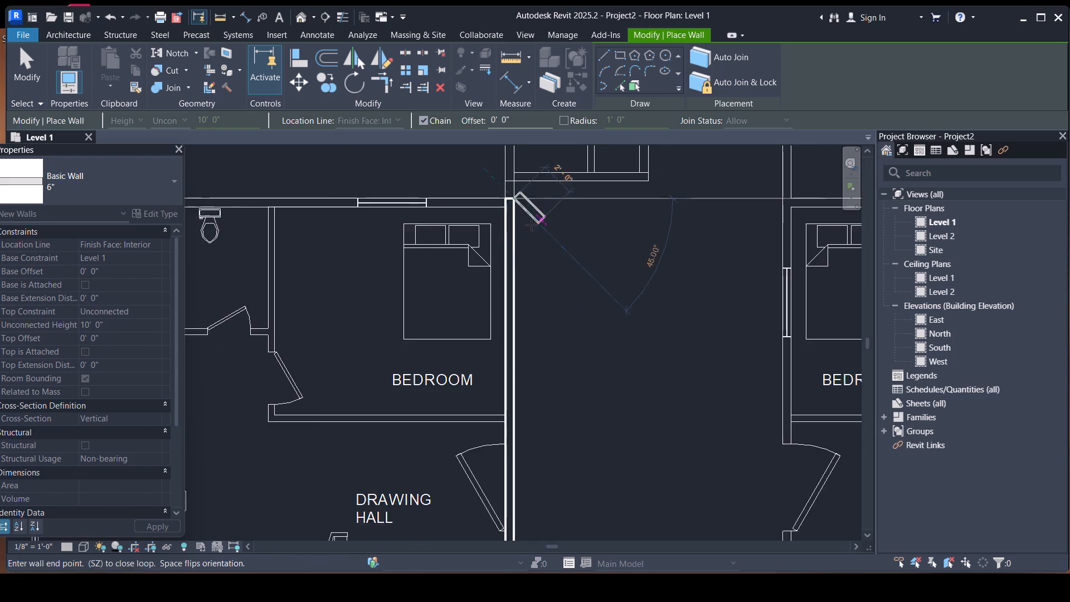
middle_click_drag(534, 226, 843, 326)
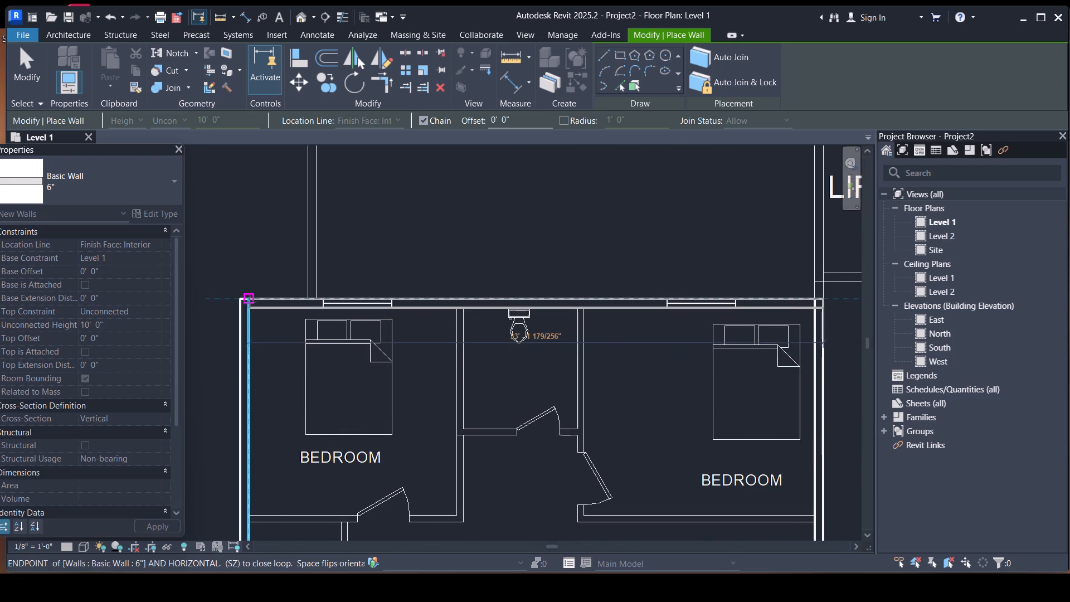
scroll(250, 302, "up", 3)
left_click(250, 302)
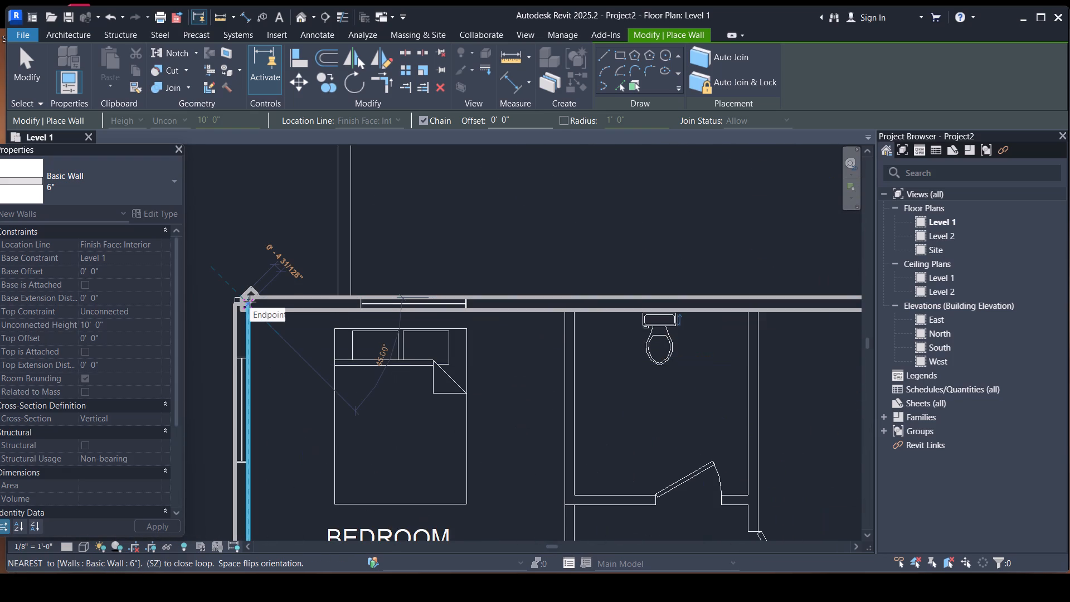
key("Escape")
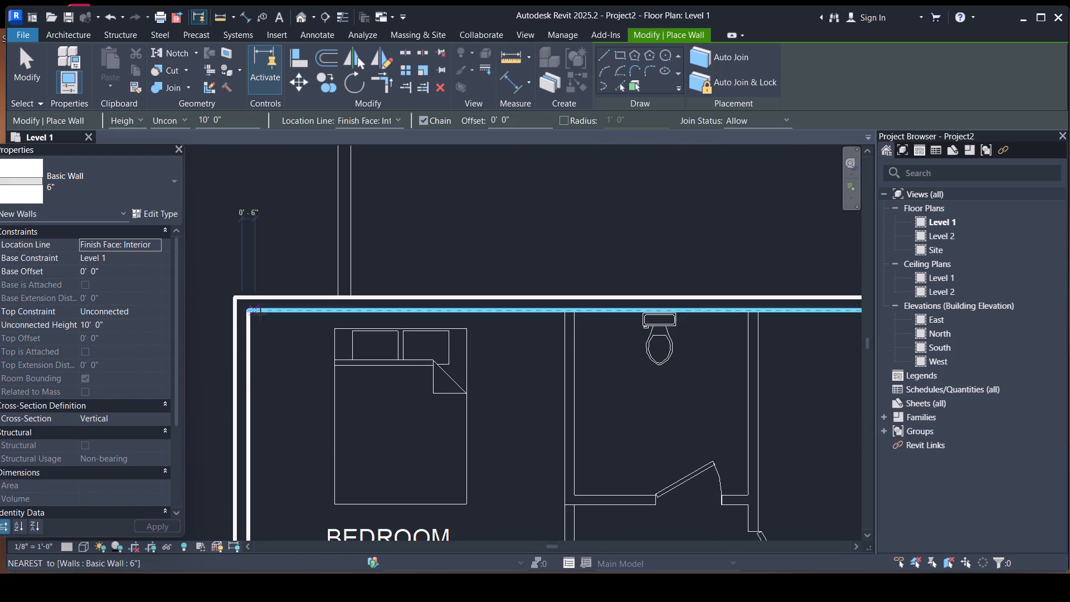
Draw the outer side wall of the fifth, lowest apartment in the left row, from its upper bedroom corner past the balcony to the lower bedroom corner.
scroll(275, 297, "down", 5)
scroll(427, 351, "down", 9)
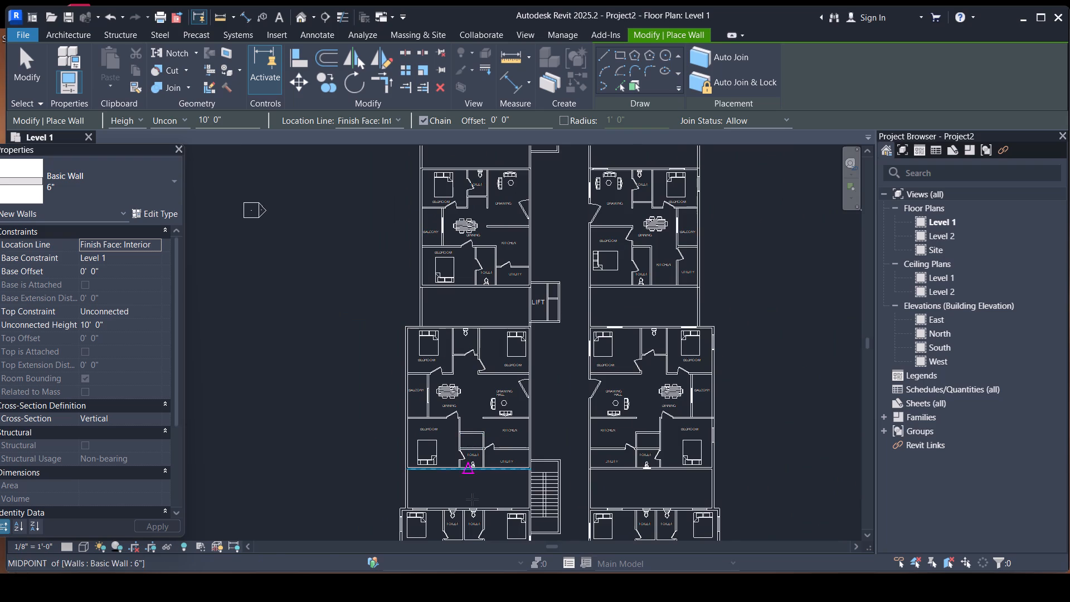
middle_click_drag(472, 499, 412, 221)
scroll(333, 244, "up", 10)
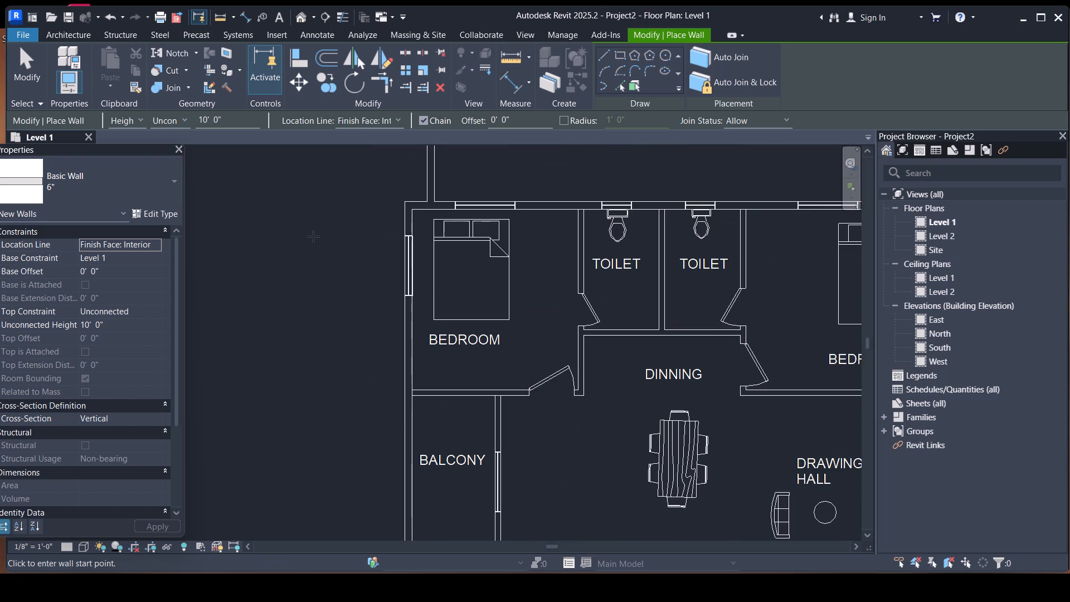
left_click(400, 202)
scroll(410, 380, "down", 5)
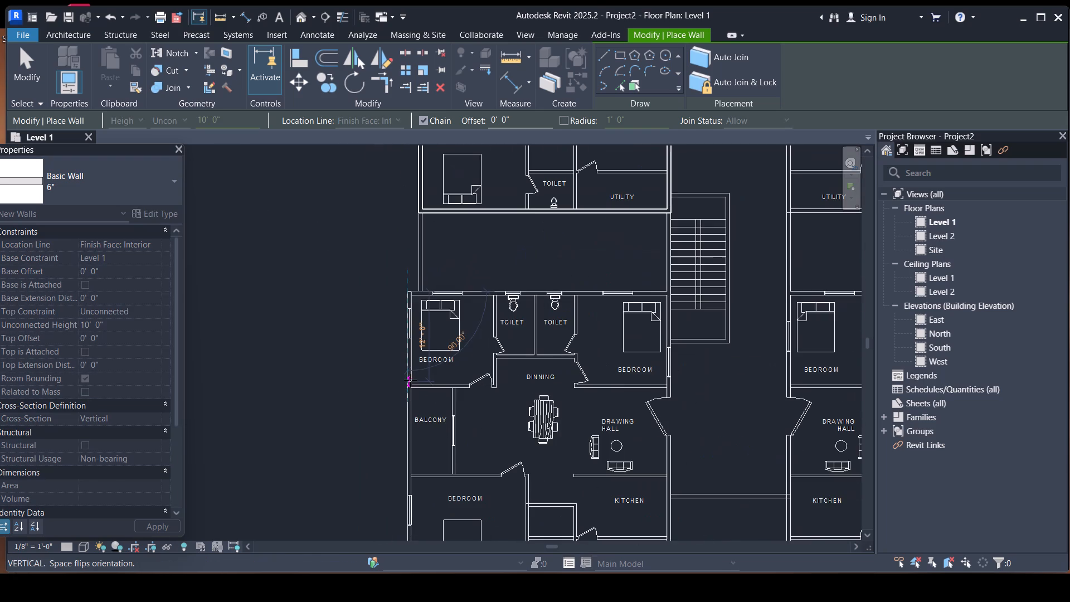
middle_click_drag(415, 429, 396, 261)
scroll(388, 382, "up", 2)
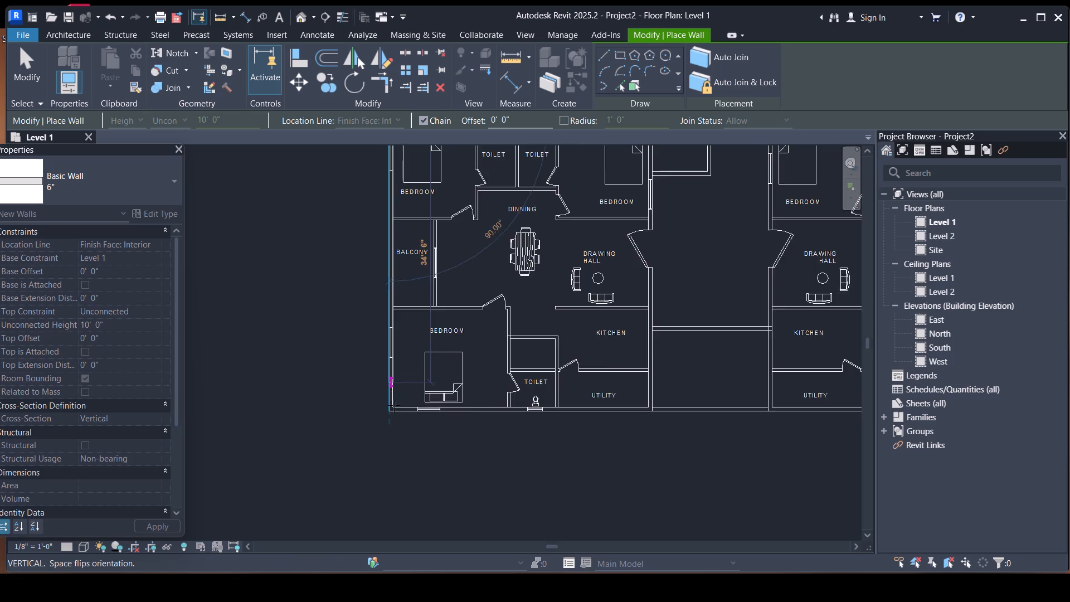
scroll(394, 405, "up", 6)
left_click(390, 429)
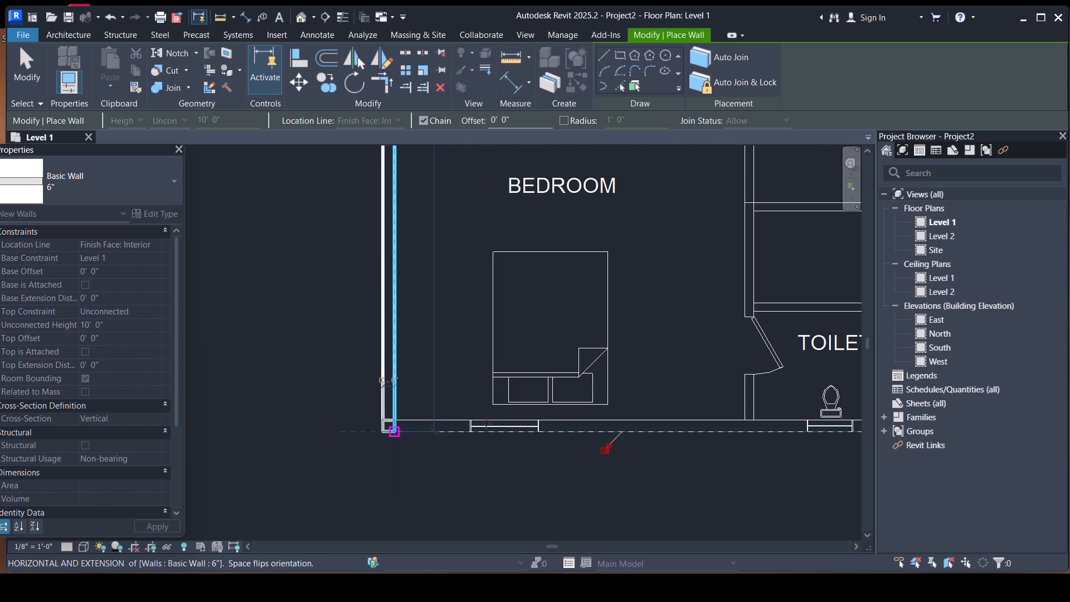
Continue the wall chain along the fifth apartment's bottom edge, about 35' to the corridor-side corner of the utility room.
scroll(580, 415, "down", 8)
scroll(674, 431, "up", 1)
middle_click_drag(674, 431, 504, 488)
scroll(625, 464, "up", 4)
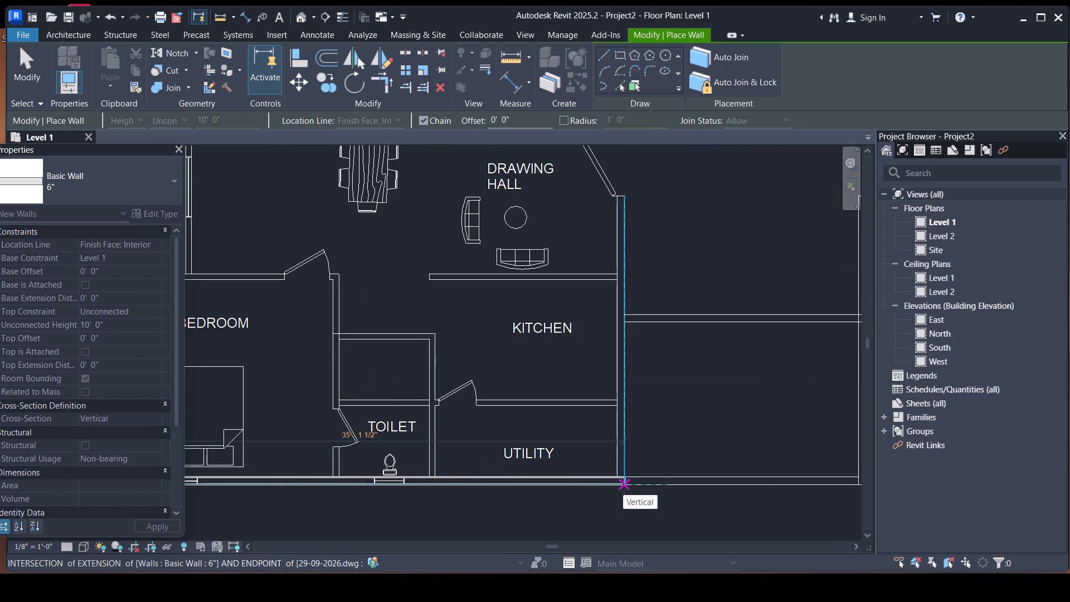
left_click(630, 483)
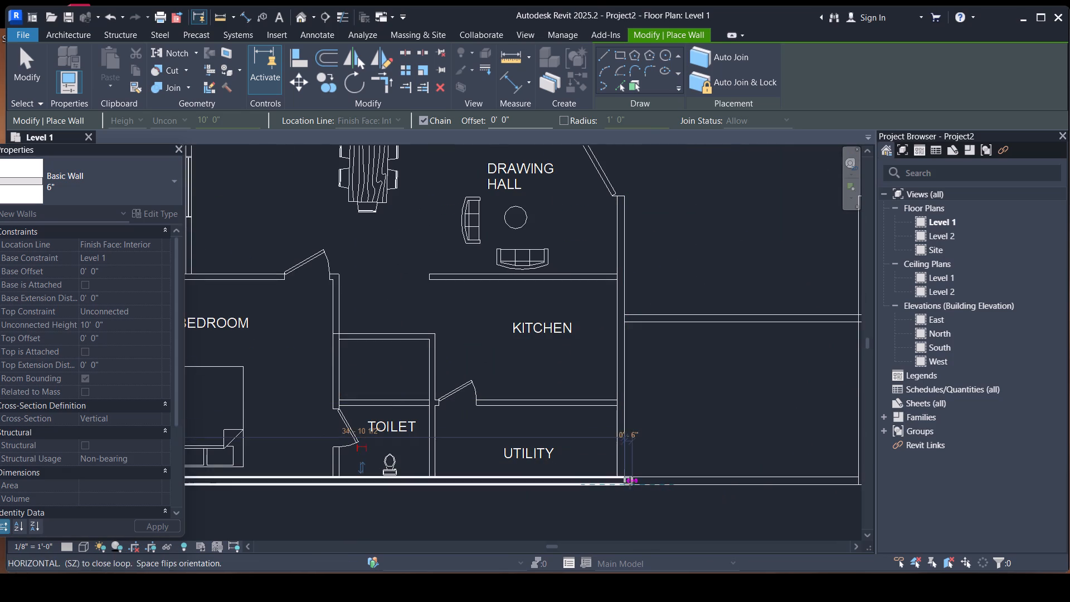
Continue the chain up the fifth apartment's corridor side, past the kitchen and entrance door, to the upper bedroom corner beside the staircase.
scroll(631, 353, "down", 3)
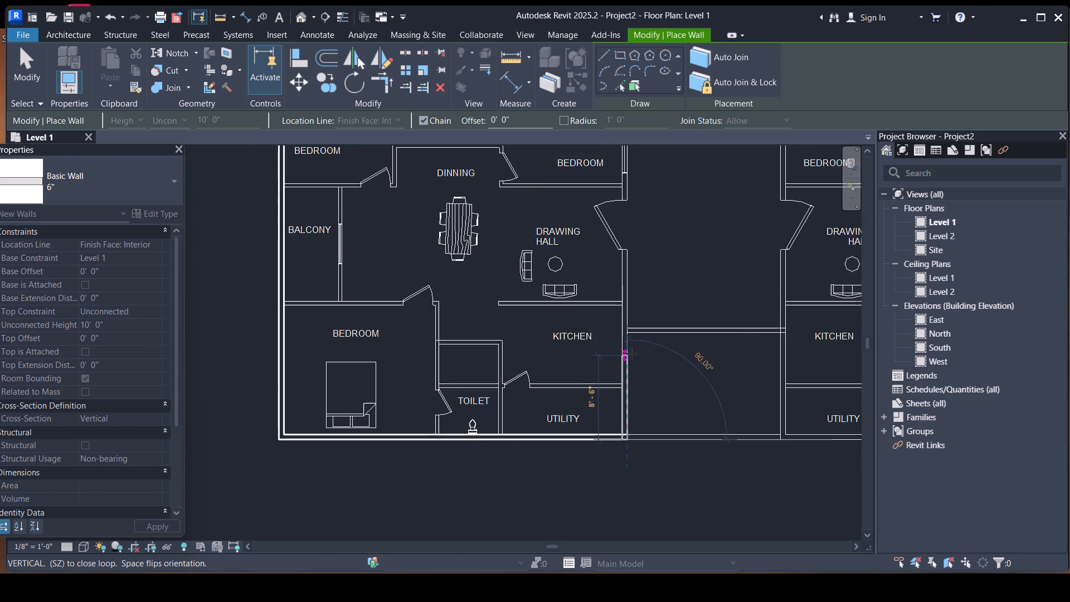
middle_click_drag(631, 353, 609, 547)
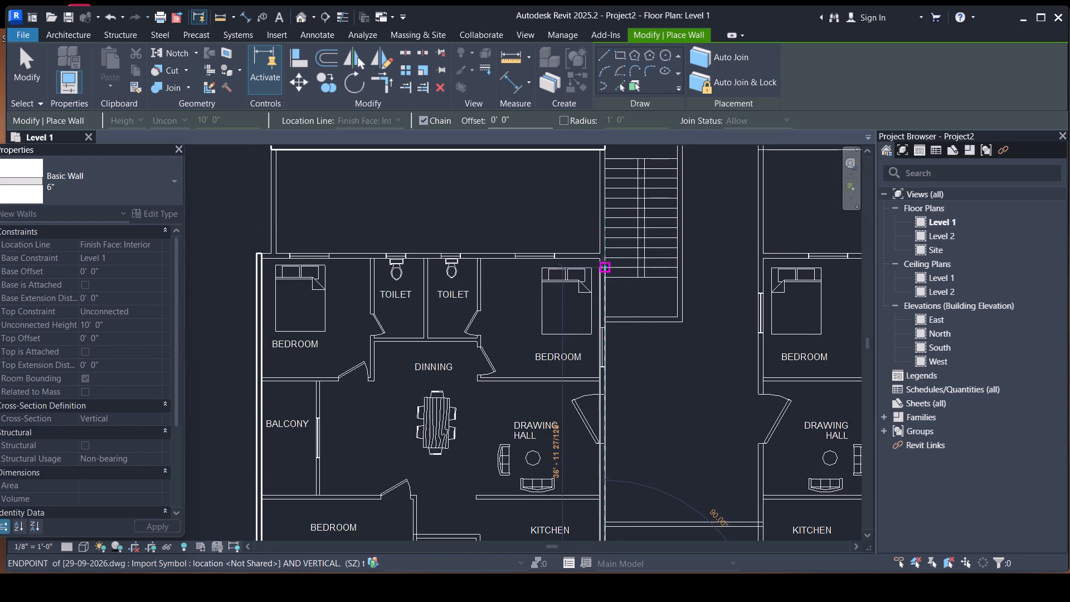
scroll(601, 258, "up", 6)
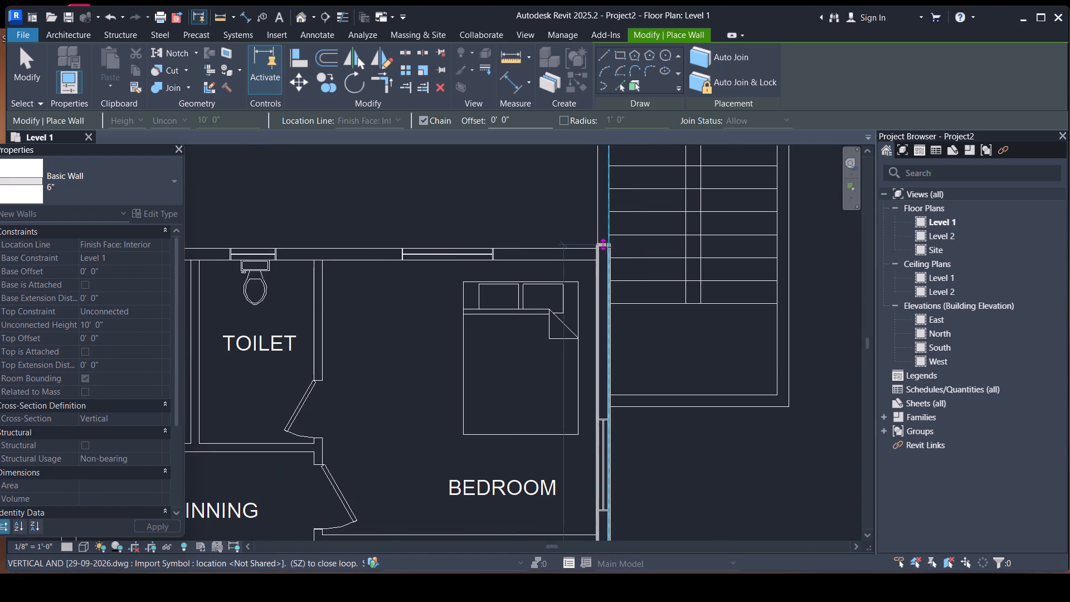
scroll(604, 250, "up", 3)
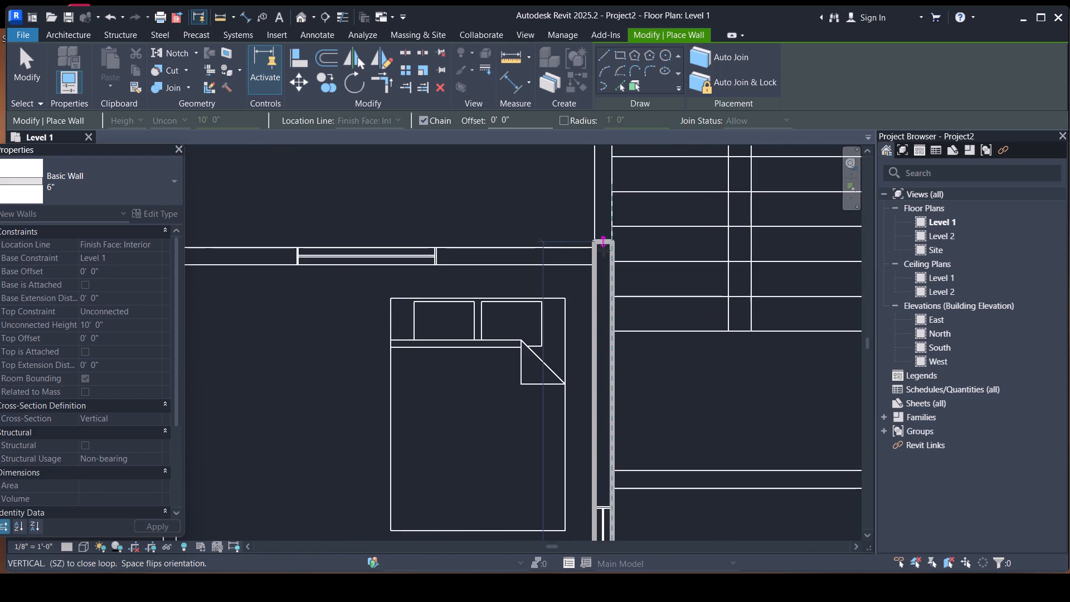
left_click(612, 246)
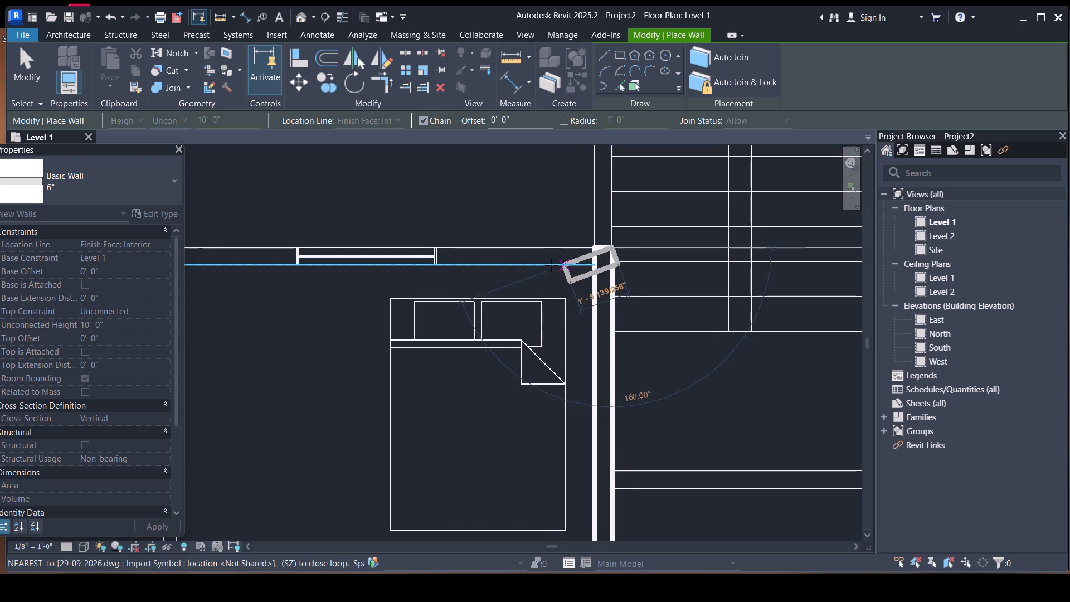
Close the fifth apartment's exterior wall loop along its top edge, back to the outer bedroom corner, and end the chain.
scroll(542, 258, "down", 8)
middle_click_drag(451, 268, 523, 290)
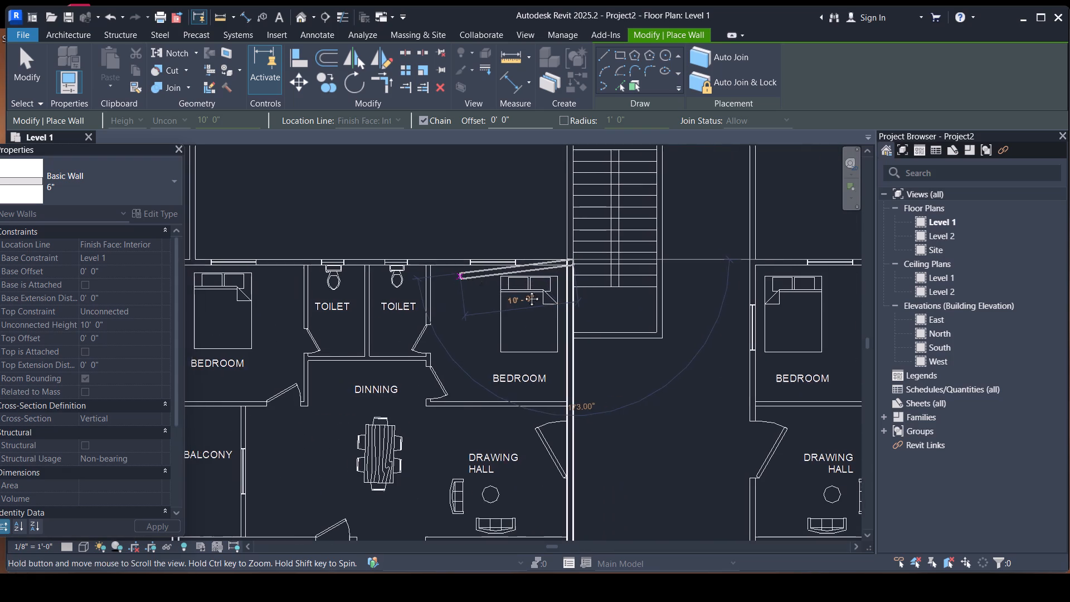
middle_click_drag(523, 290, 675, 328)
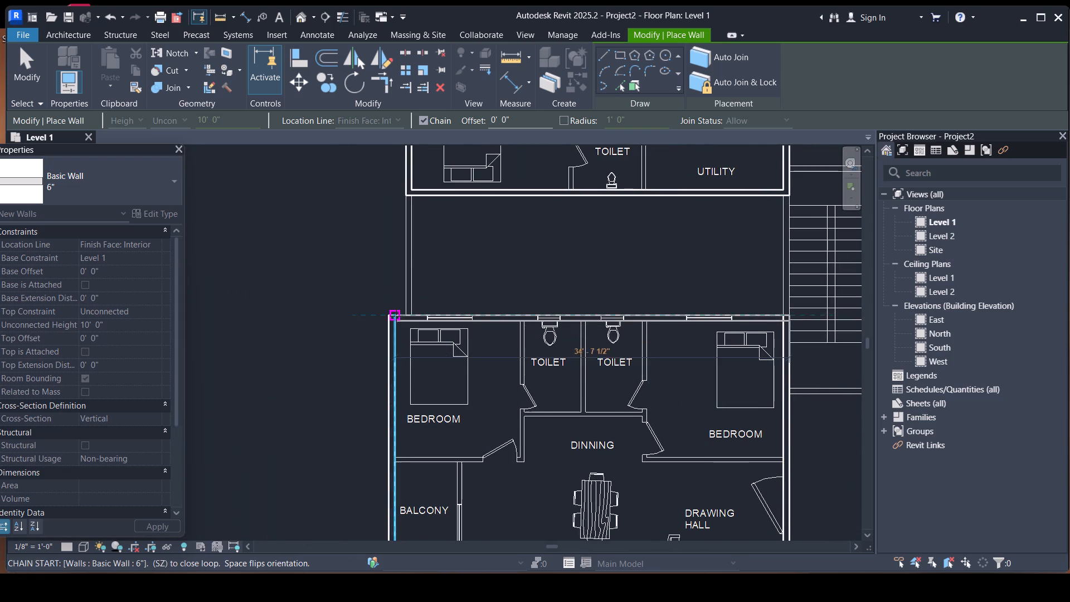
scroll(398, 318, "up", 9)
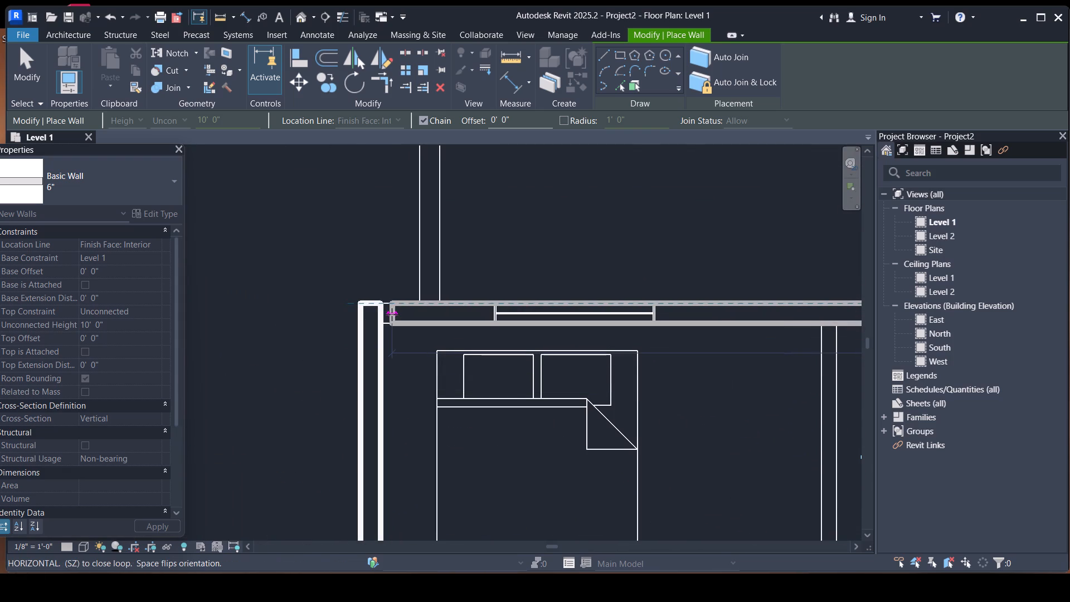
left_click(383, 313)
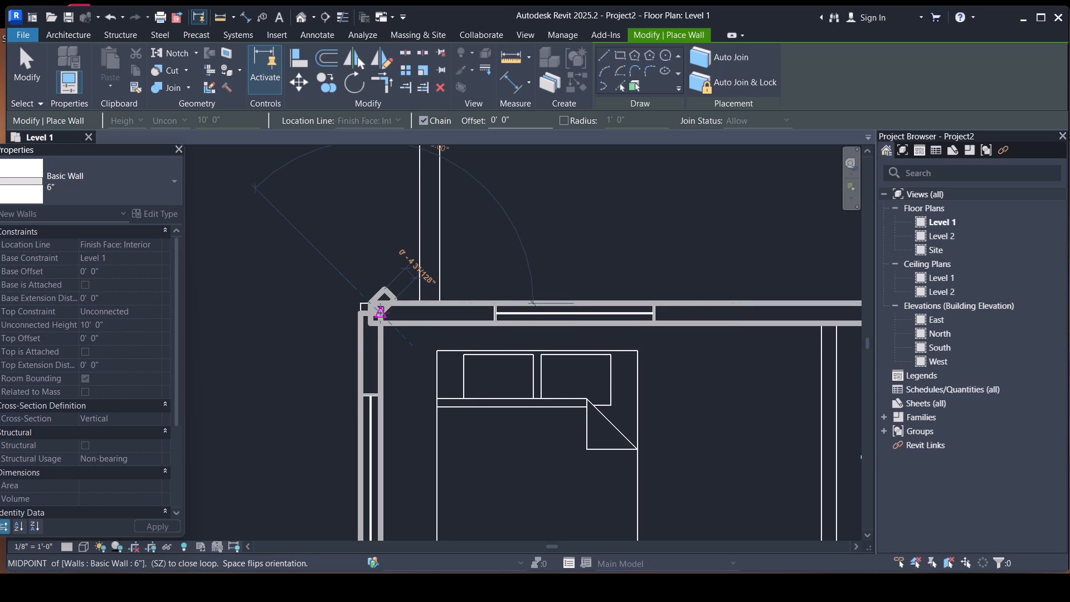
key("Escape")
Draw the bottom wall of the lowest apartment in the right row, about 35' from the corridor-side utility corner to the outer bedroom corner.
scroll(364, 305, "down", 3)
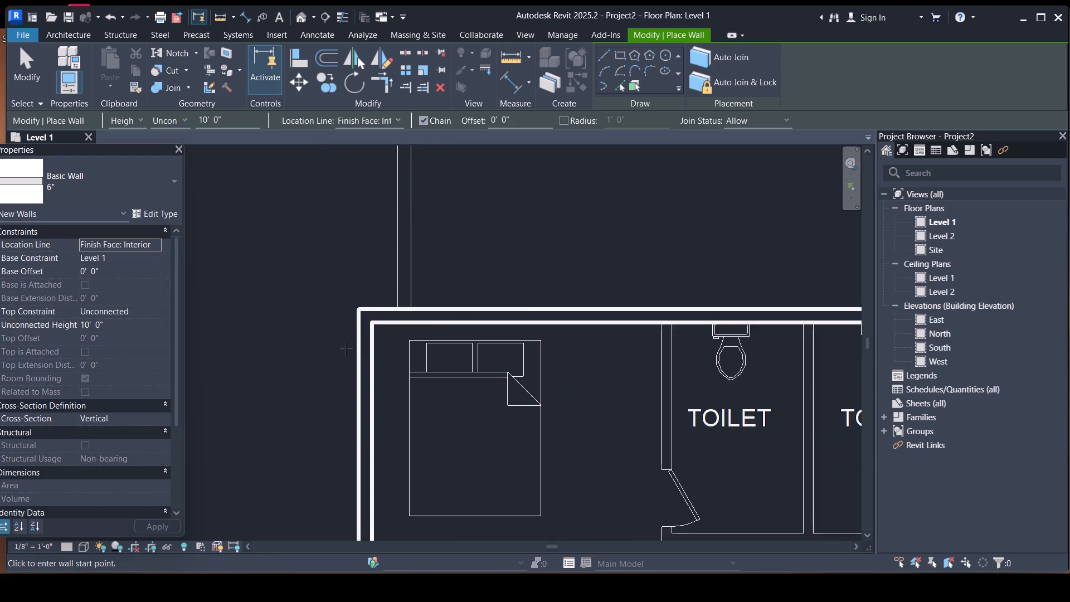
scroll(561, 297, "down", 6)
scroll(337, 229, "down", 3)
scroll(378, 281, "down", 6)
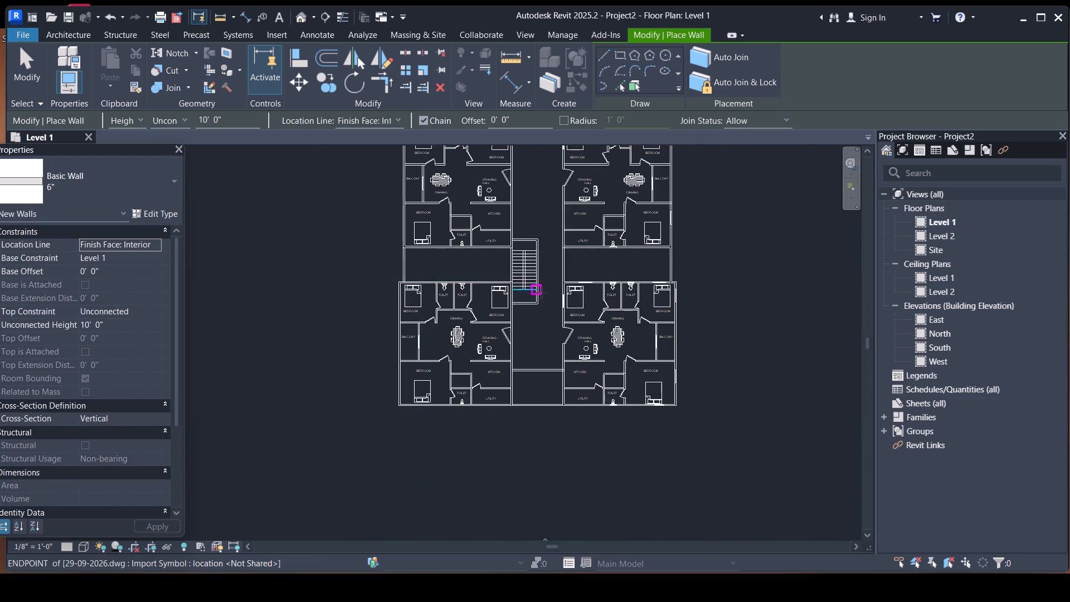
scroll(591, 274, "up", 4)
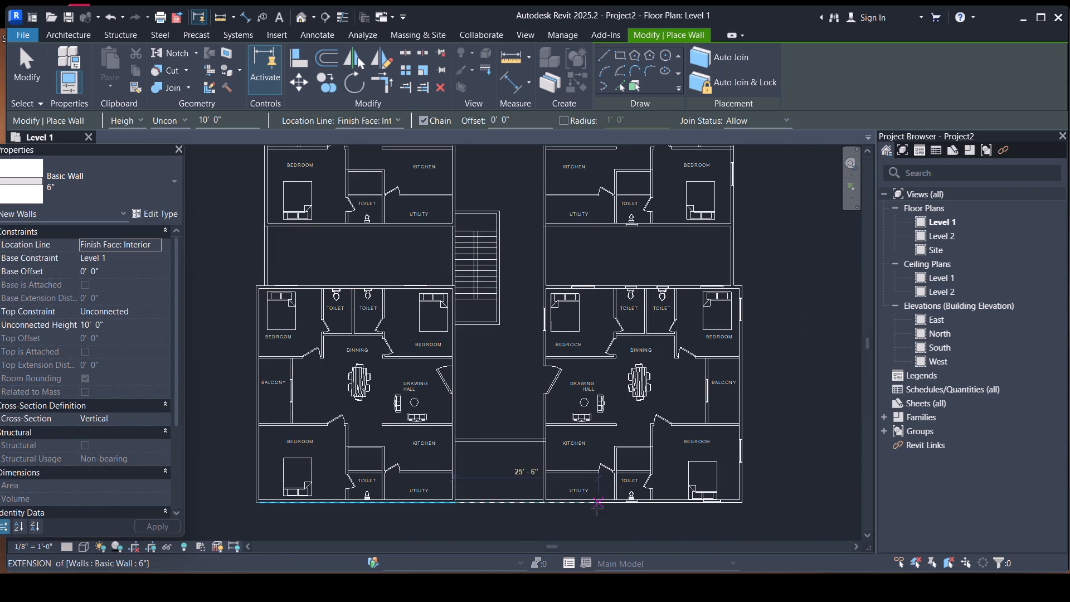
middle_click_drag(578, 510, 539, 479)
scroll(508, 485, "up", 6)
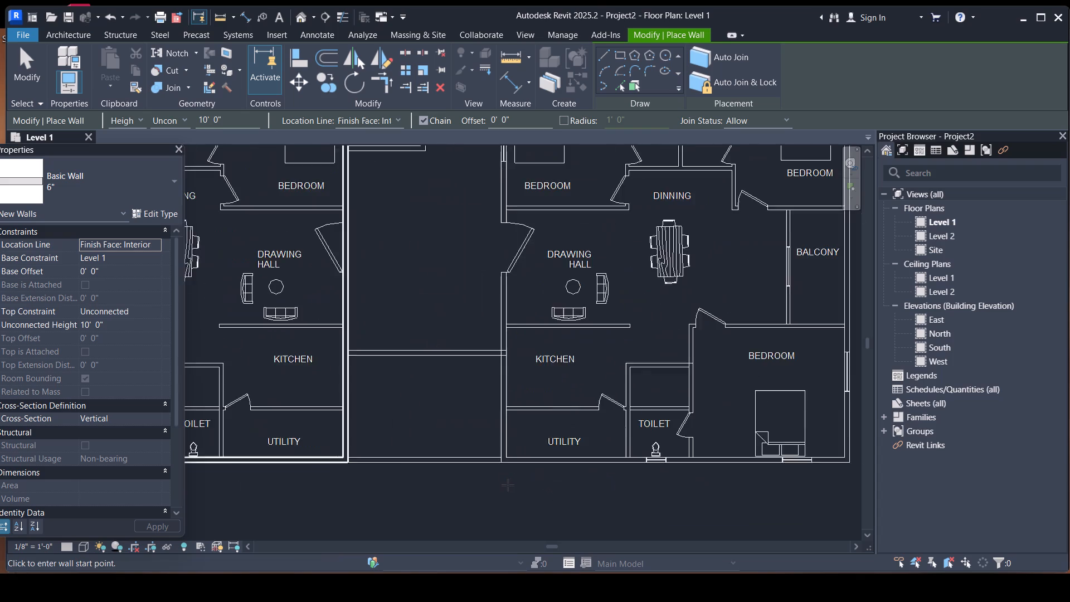
scroll(508, 485, "up", 3)
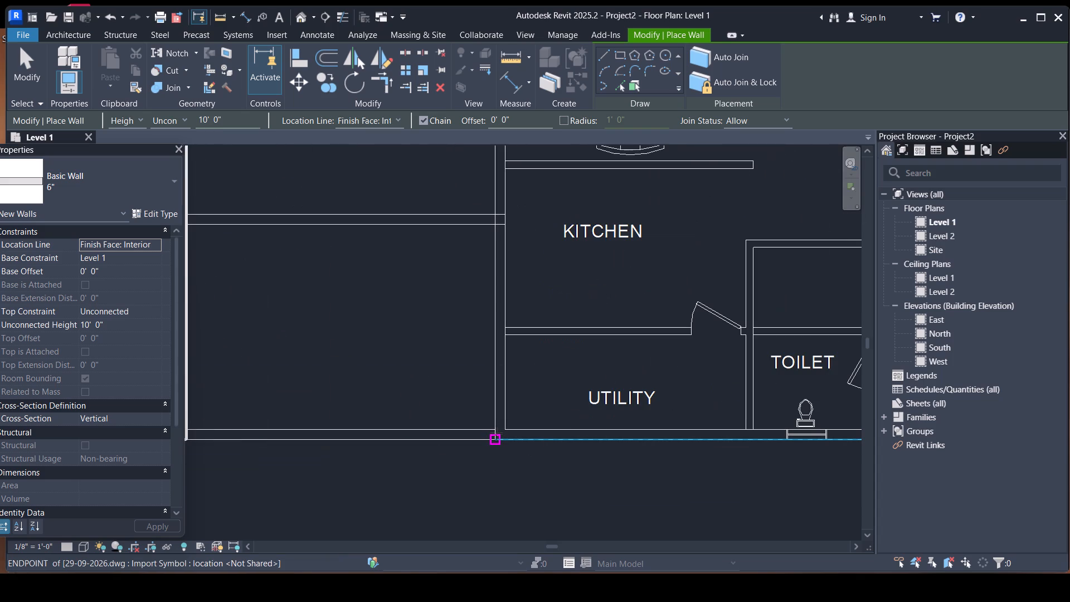
left_click(496, 443)
scroll(713, 435, "down", 4)
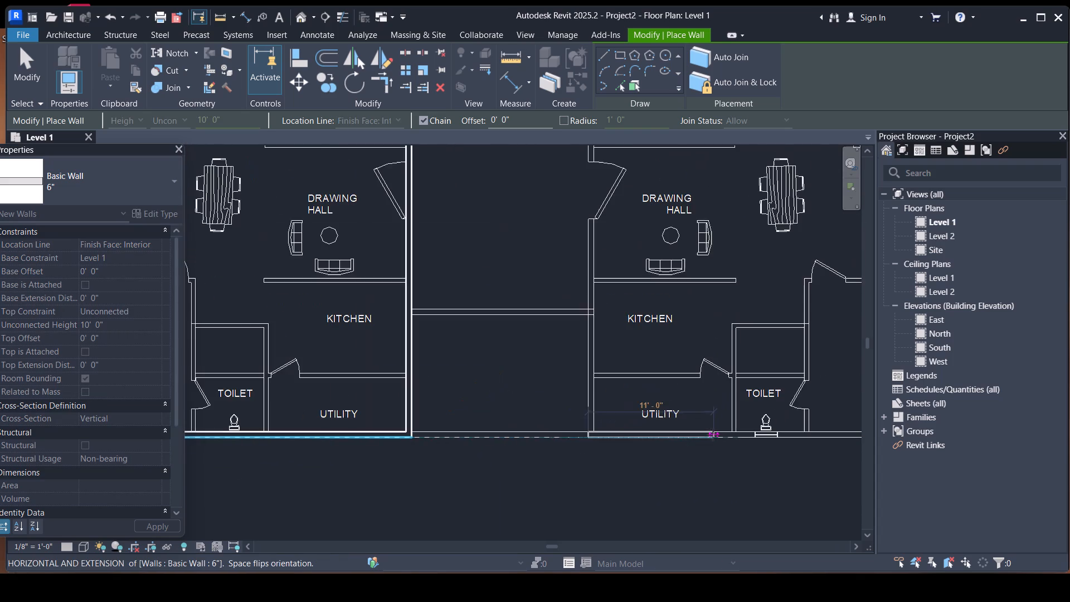
middle_click_drag(653, 435, 475, 470)
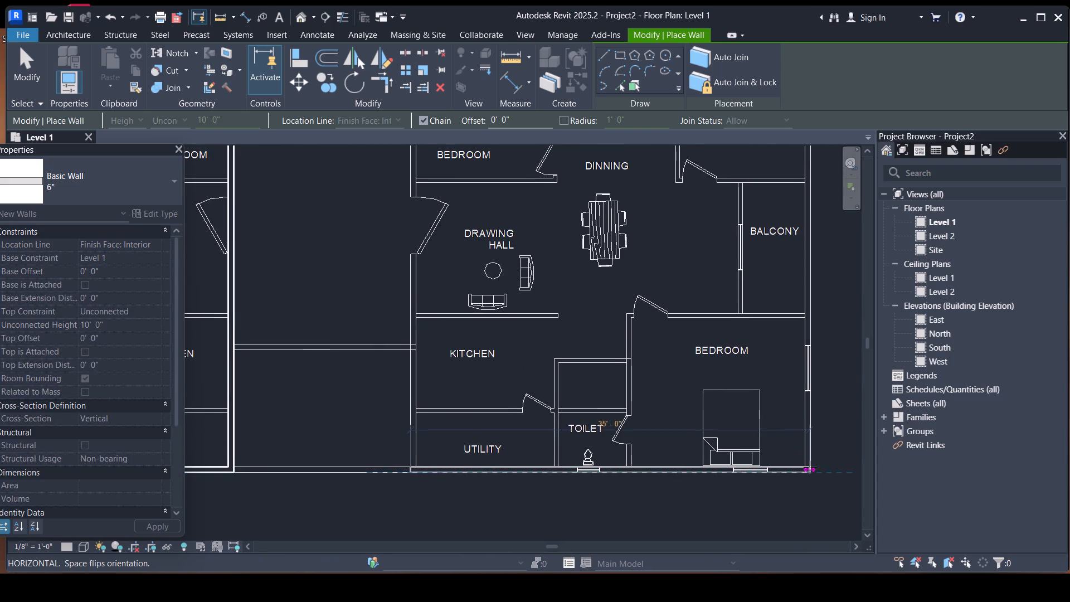
scroll(810, 467, "up", 5)
left_click(813, 479)
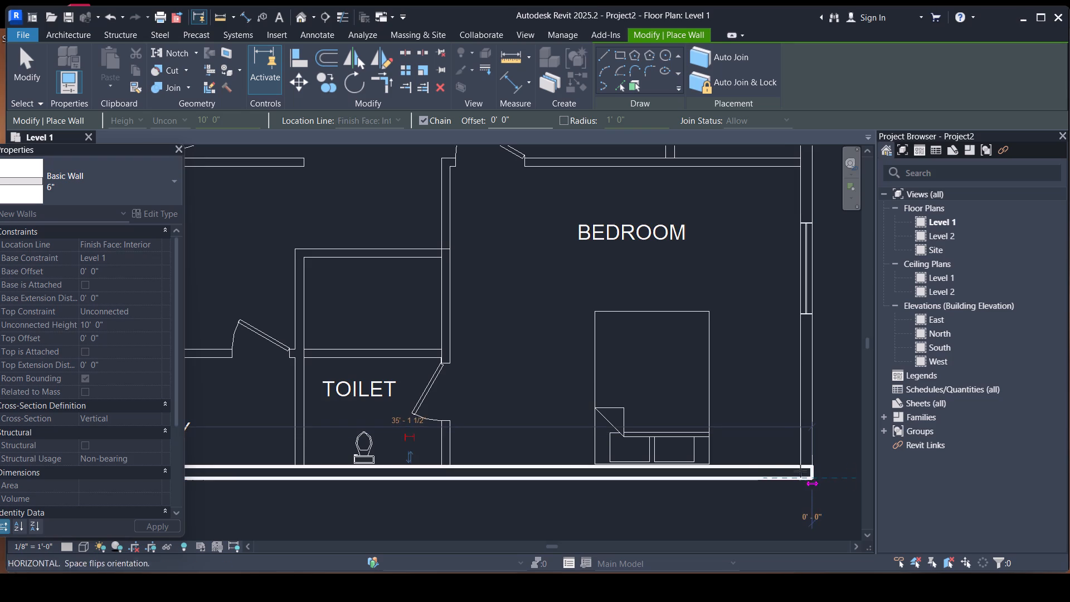
Continue the wall chain up this apartment's outer side, about 38'-4" past the balcony to the upper bedroom corner.
scroll(809, 429, "down", 8)
scroll(809, 429, "up", 1)
scroll(809, 429, "down", 1)
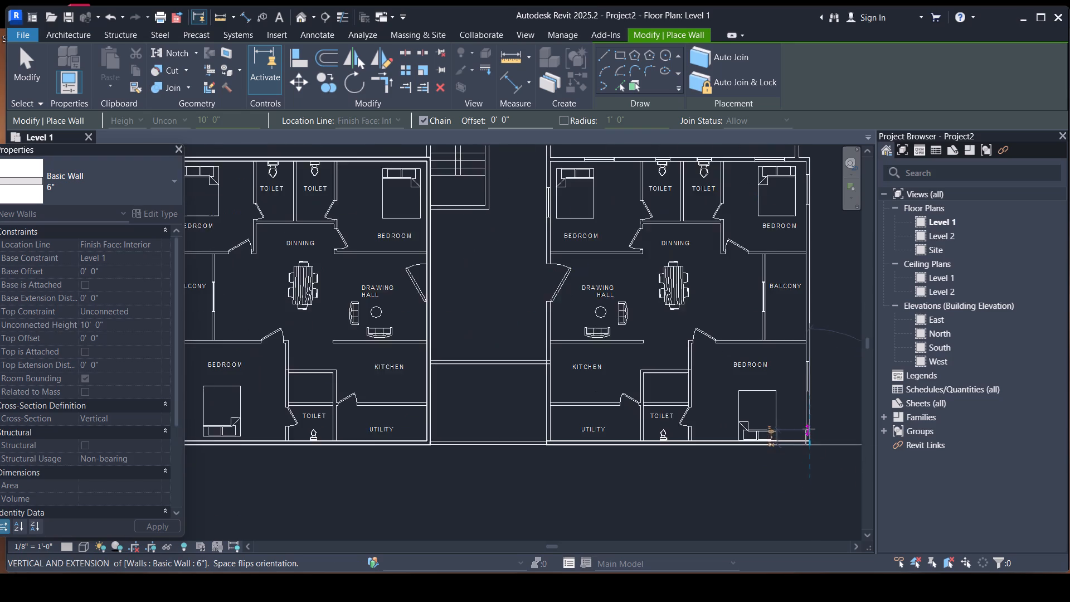
scroll(809, 429, "down", 2)
scroll(808, 220, "up", 6)
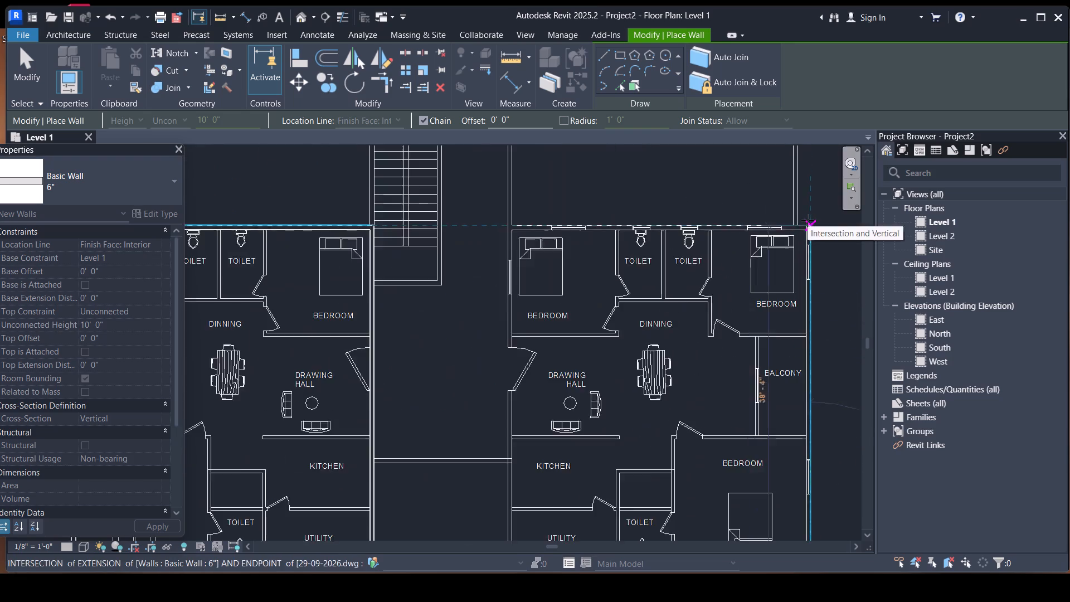
scroll(808, 220, "up", 6)
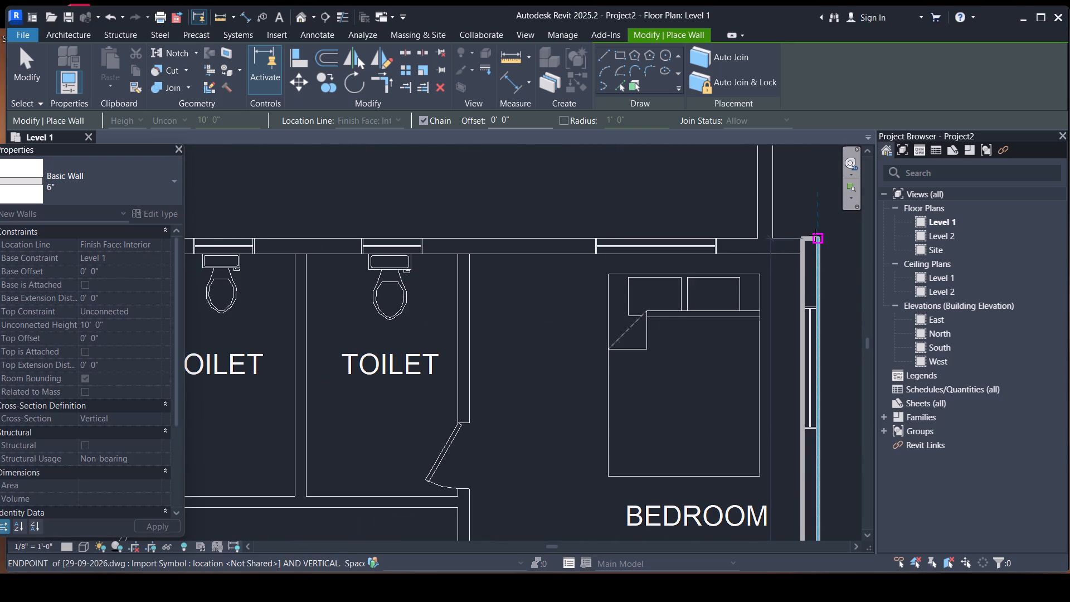
left_click(816, 235)
Continue the chain along the apartment's top edge, about 35' to the corridor-side bedroom corner.
scroll(619, 252, "down", 8)
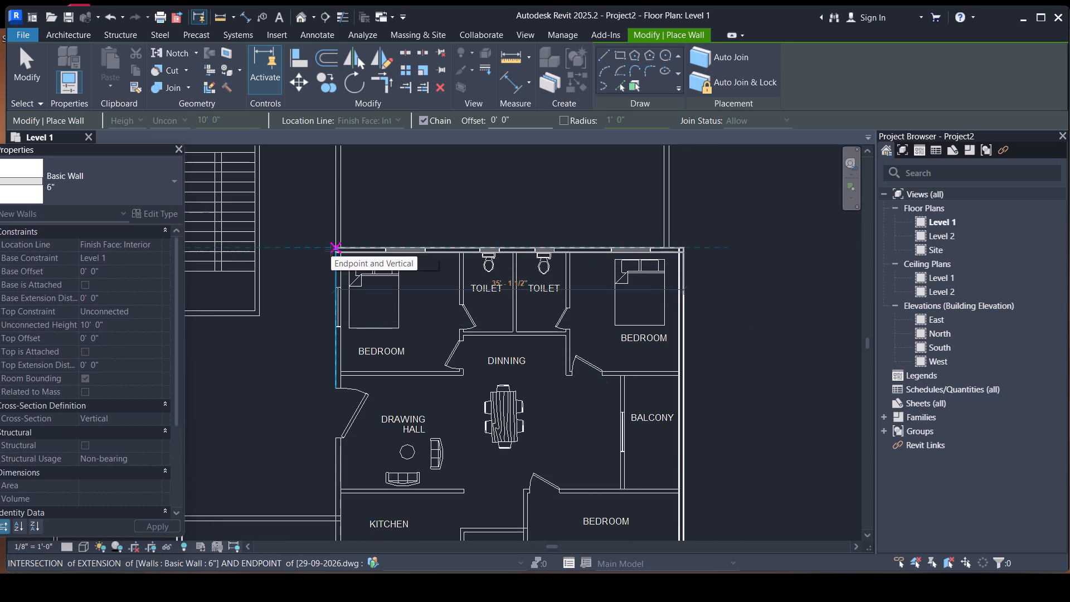
scroll(331, 250, "up", 9)
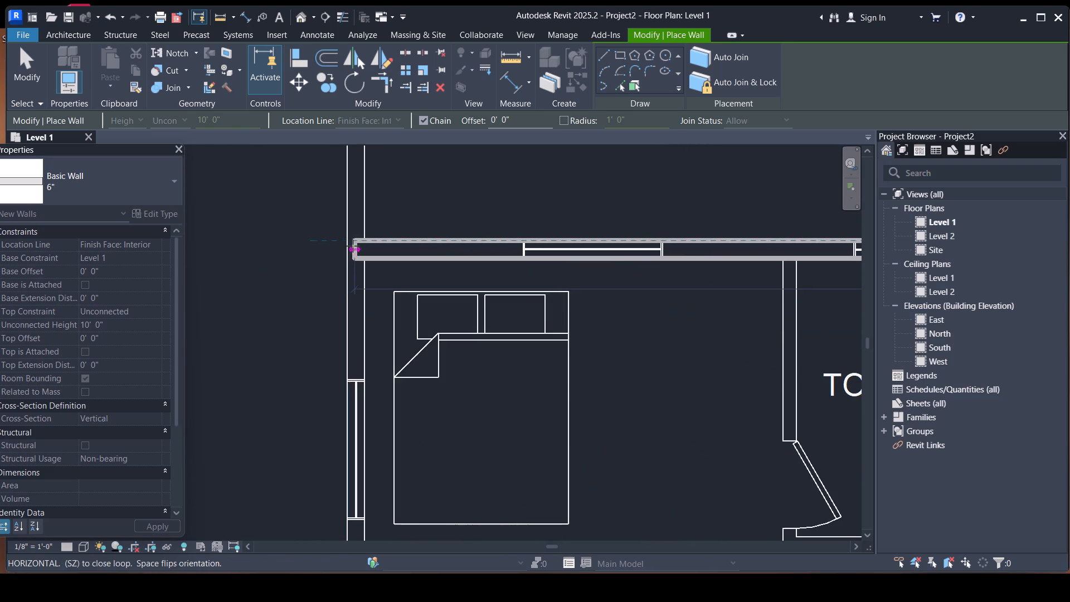
left_click(348, 242)
Close the loop down the apartment's corridor side, past the entrance door and kitchen to the utility corner, and end the chain.
scroll(386, 374, "down", 5)
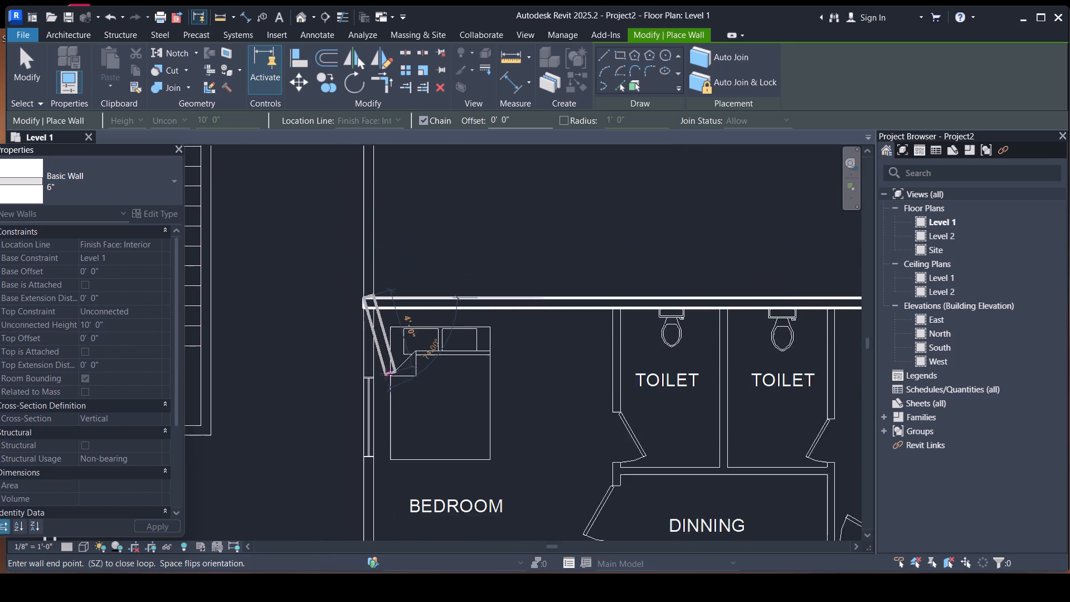
scroll(386, 374, "down", 7)
middle_click_drag(406, 443, 380, 351)
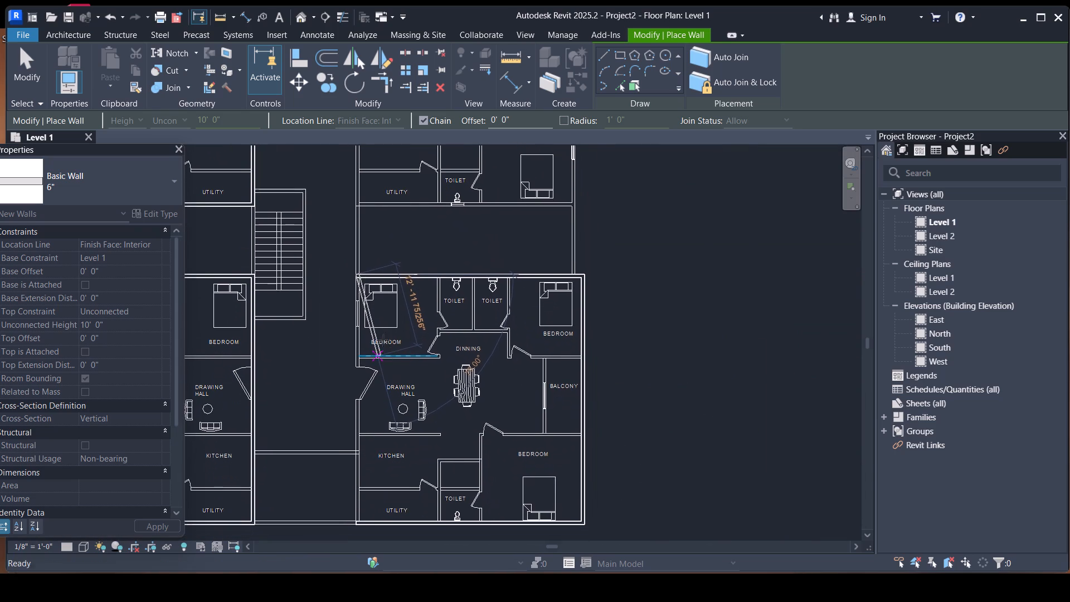
scroll(362, 514, "up", 5)
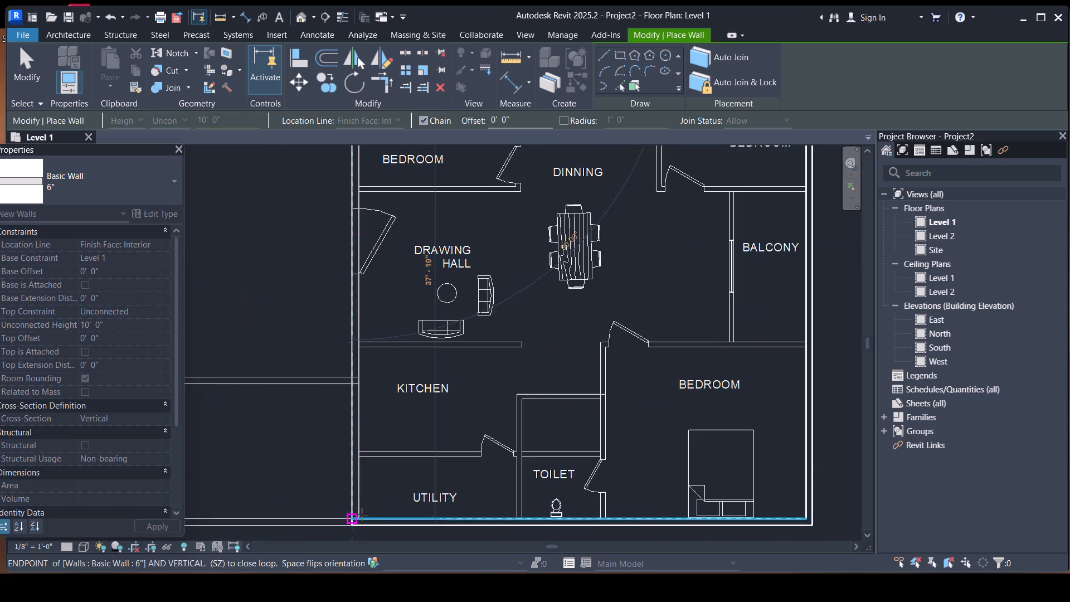
scroll(361, 516, "up", 4)
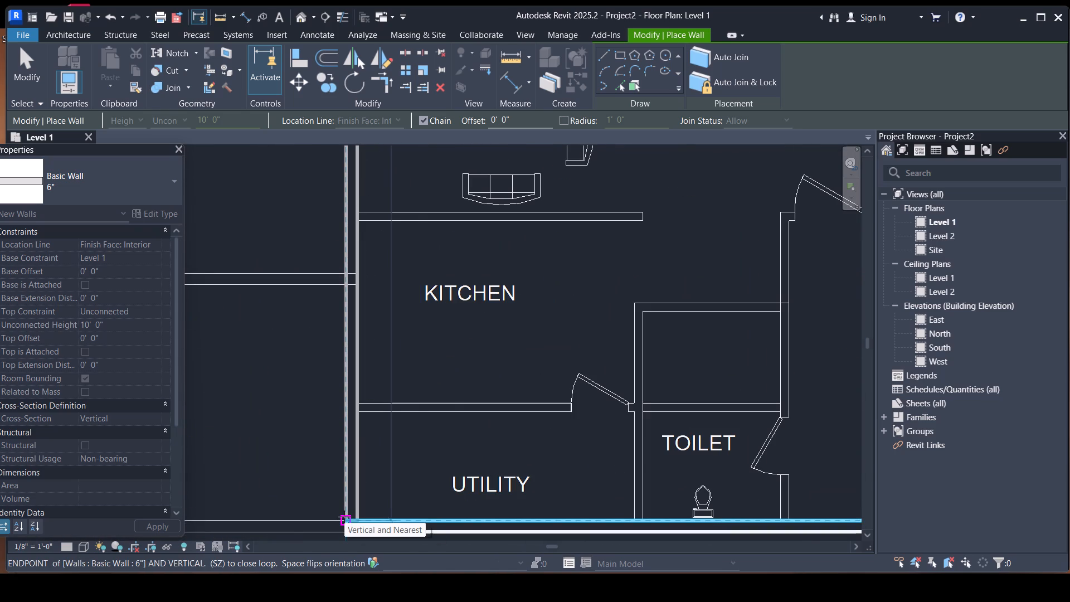
left_click(344, 517)
key("Escape")
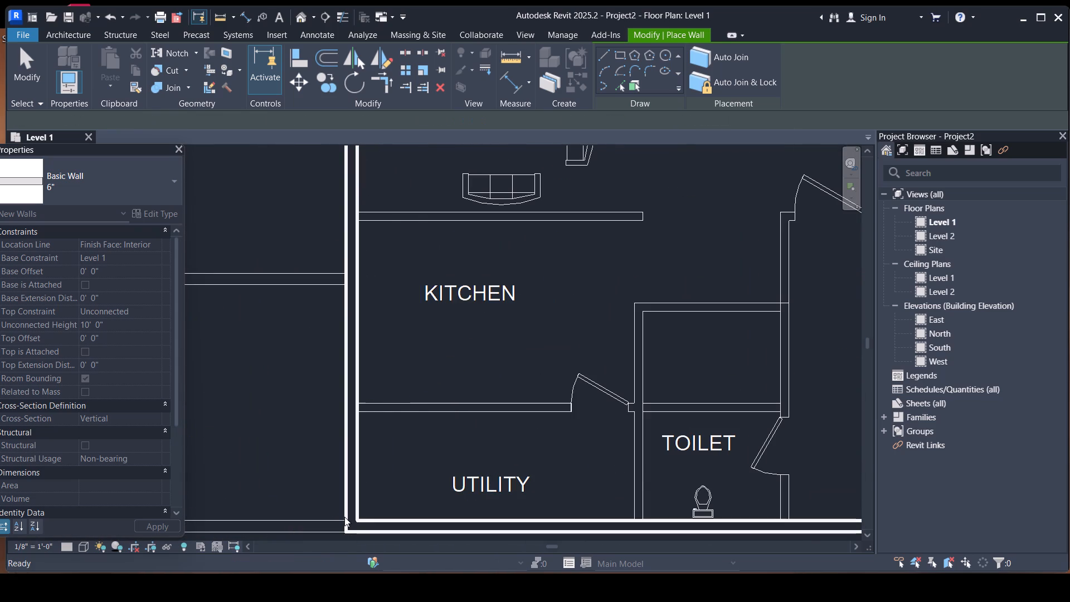
Draw the corridor-side wall of the fourth apartment in the right row, from its upper bedroom corner down to the lower utility corner.
scroll(439, 423, "down", 13)
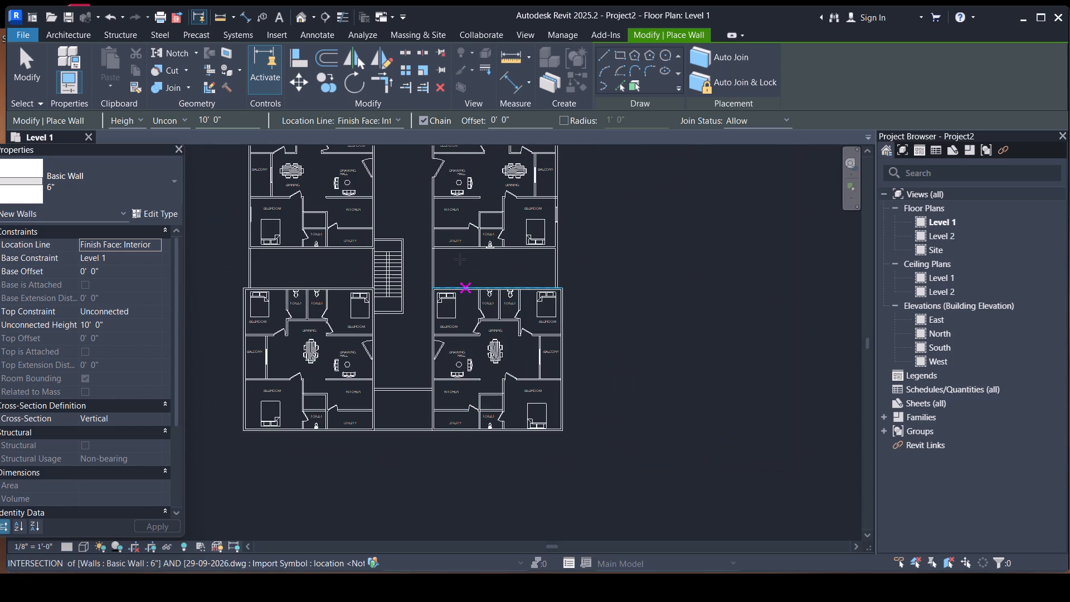
middle_click_drag(460, 259, 508, 428)
scroll(482, 290, "up", 4)
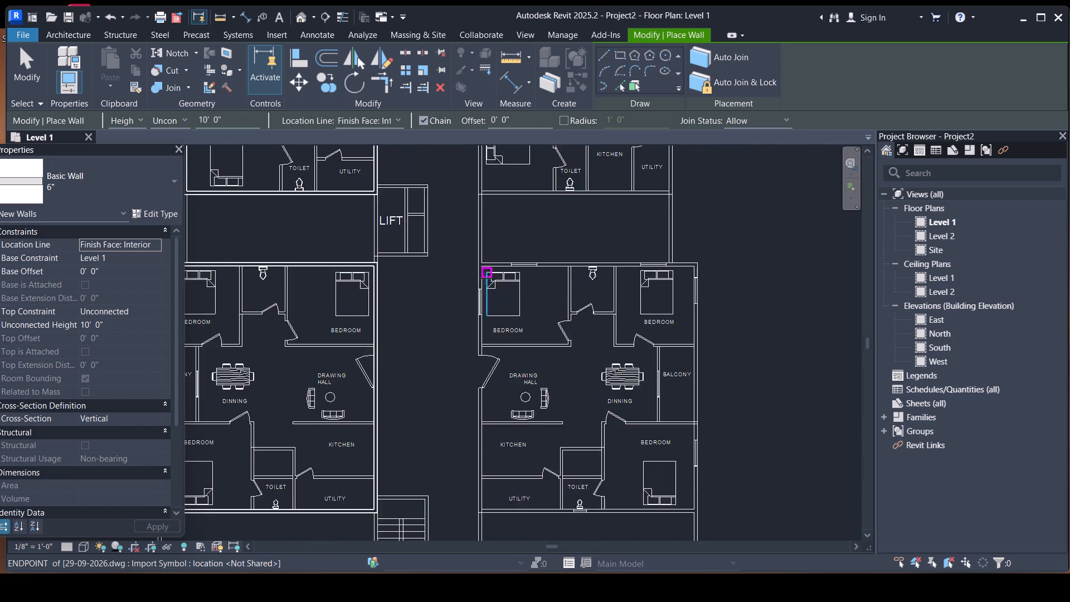
scroll(485, 276, "up", 9)
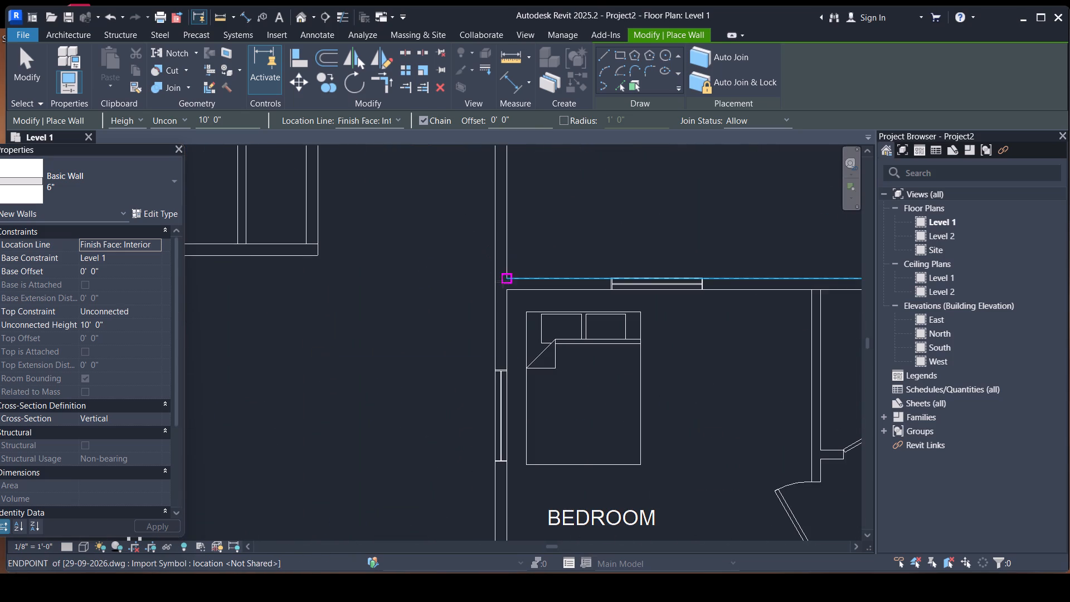
left_click(498, 281)
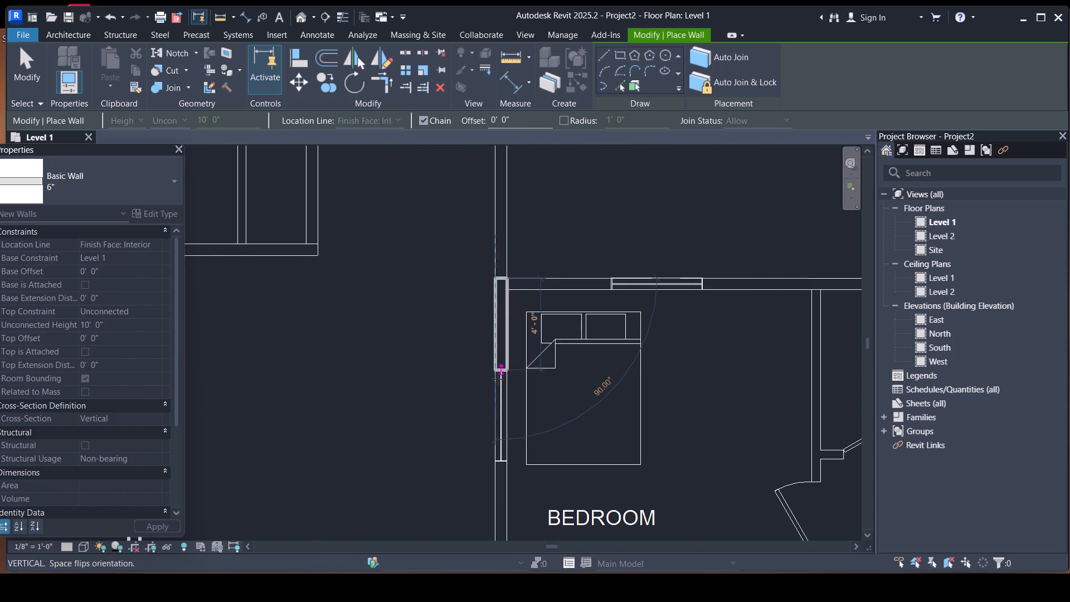
scroll(498, 381, "down", 8)
middle_click_drag(485, 372, 466, 318)
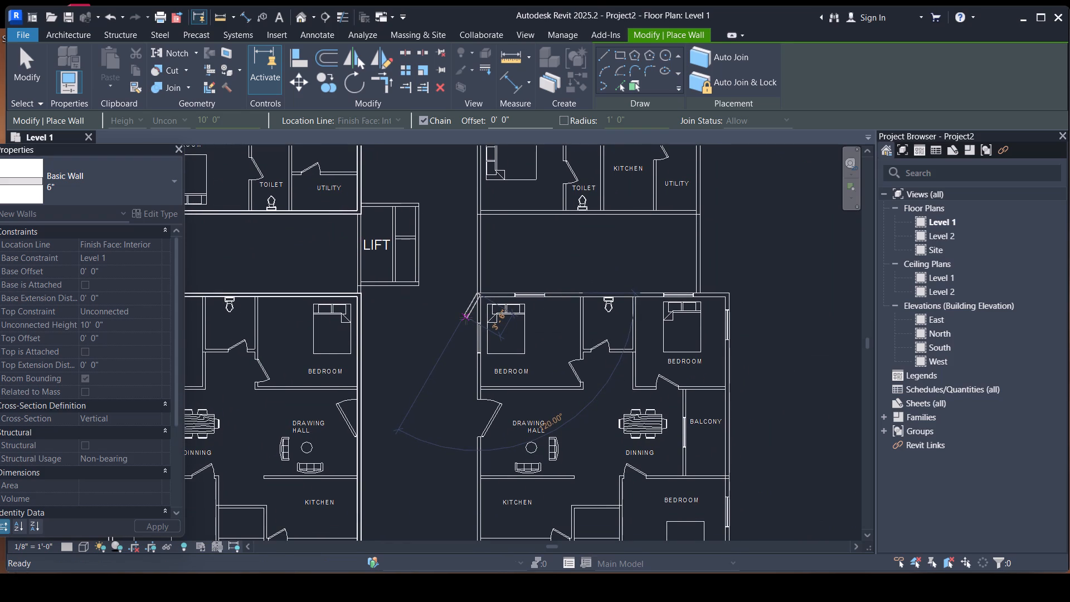
scroll(552, 362, "down", 4)
scroll(528, 410, "down", 1)
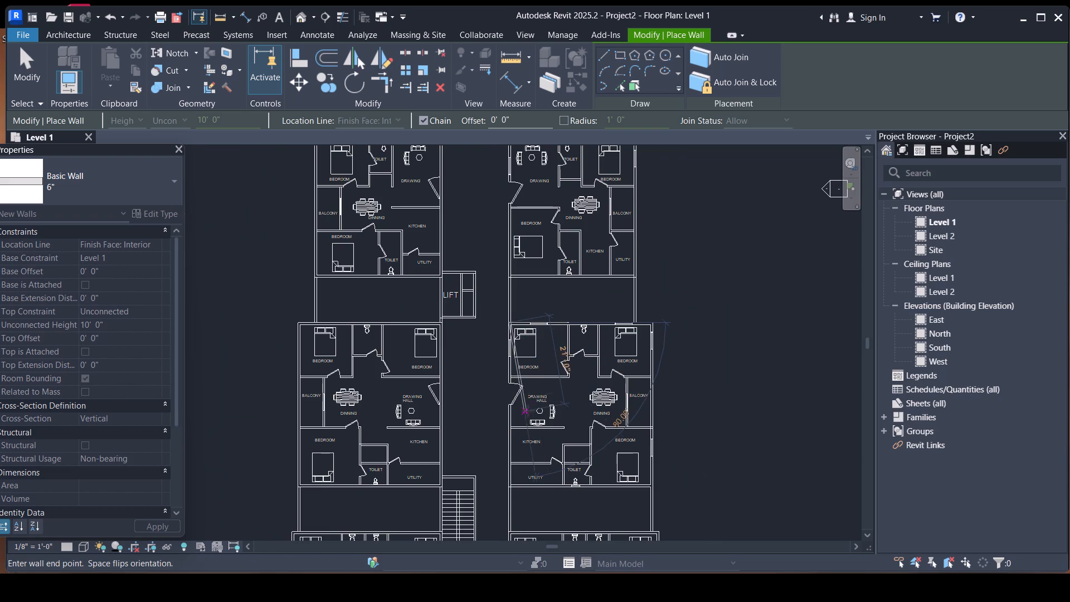
scroll(528, 411, "down", 2)
scroll(534, 466, "up", 18)
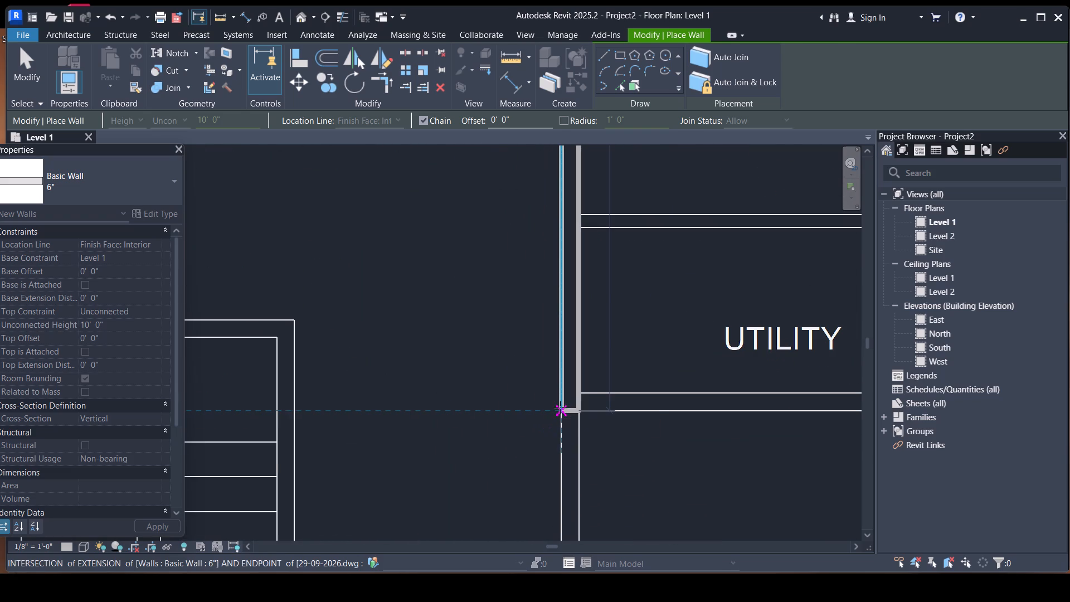
left_click(560, 407)
Continue the wall chain along the fourth right-row apartment's bottom edge, from the utility corner to the outer bedroom corner.
scroll(711, 404, "down", 6)
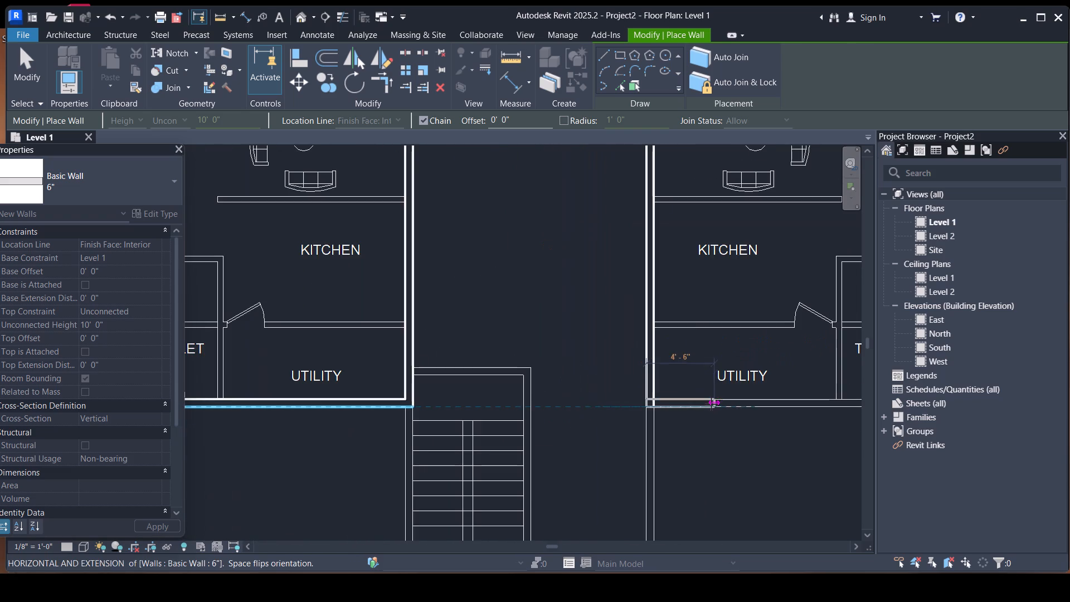
middle_click_drag(707, 405, 320, 502)
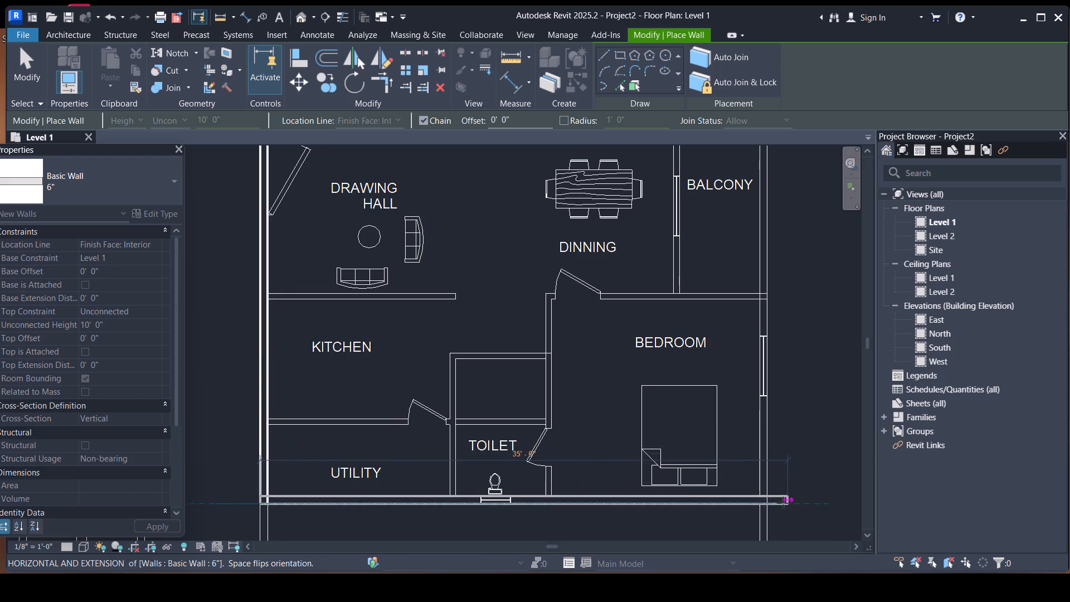
left_click(768, 501)
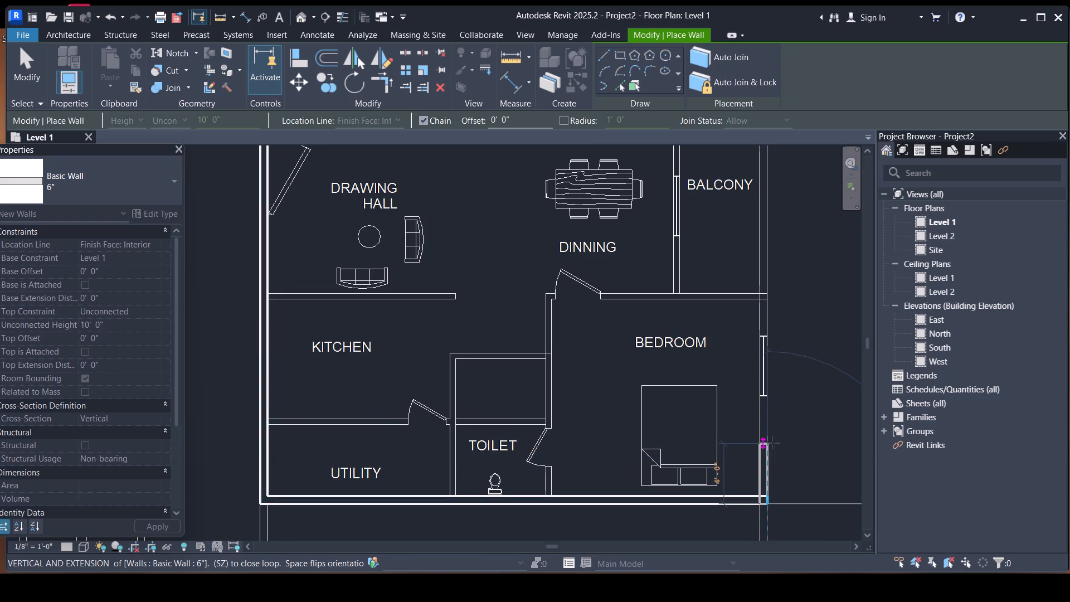
Continue the chain up the fourth right-row apartment's outer side, about 38' past the balcony to the upper outer bedroom corner.
scroll(773, 443, "down", 4)
middle_click_drag(775, 443, 801, 560)
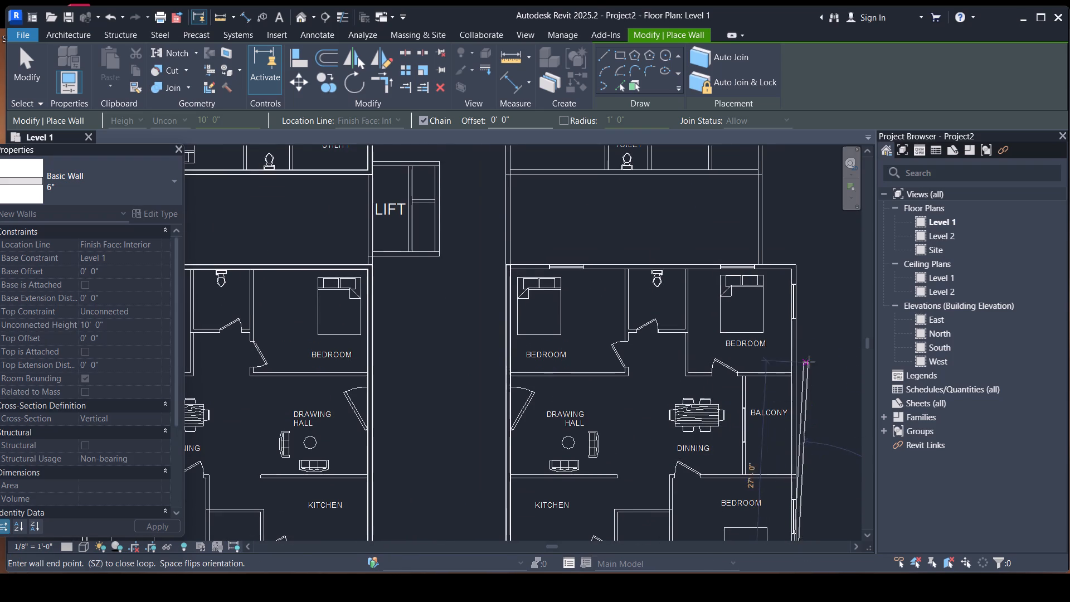
scroll(795, 264, "up", 3)
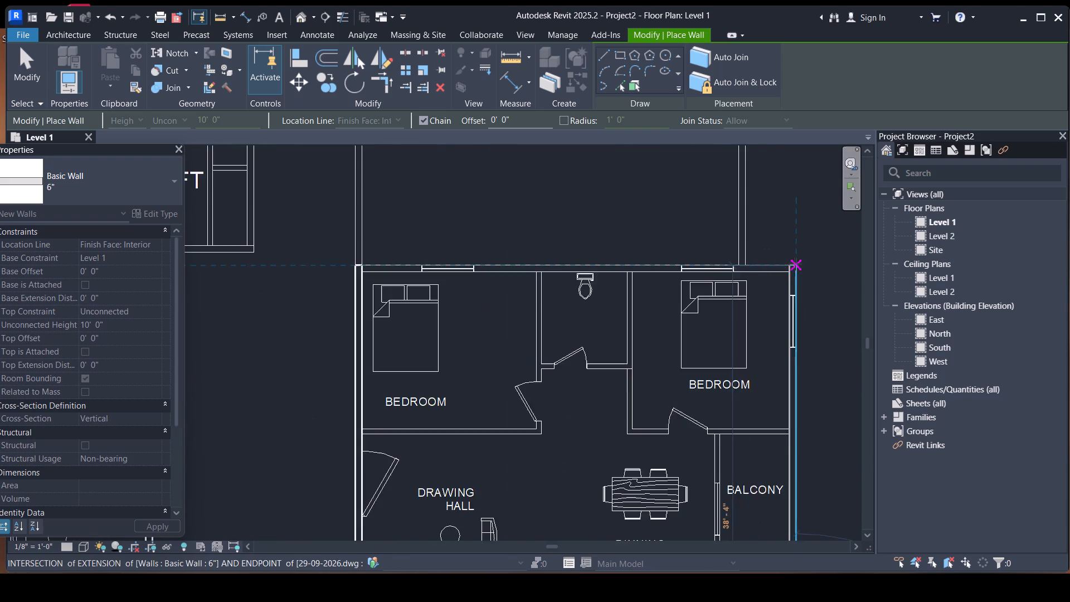
scroll(795, 264, "up", 3)
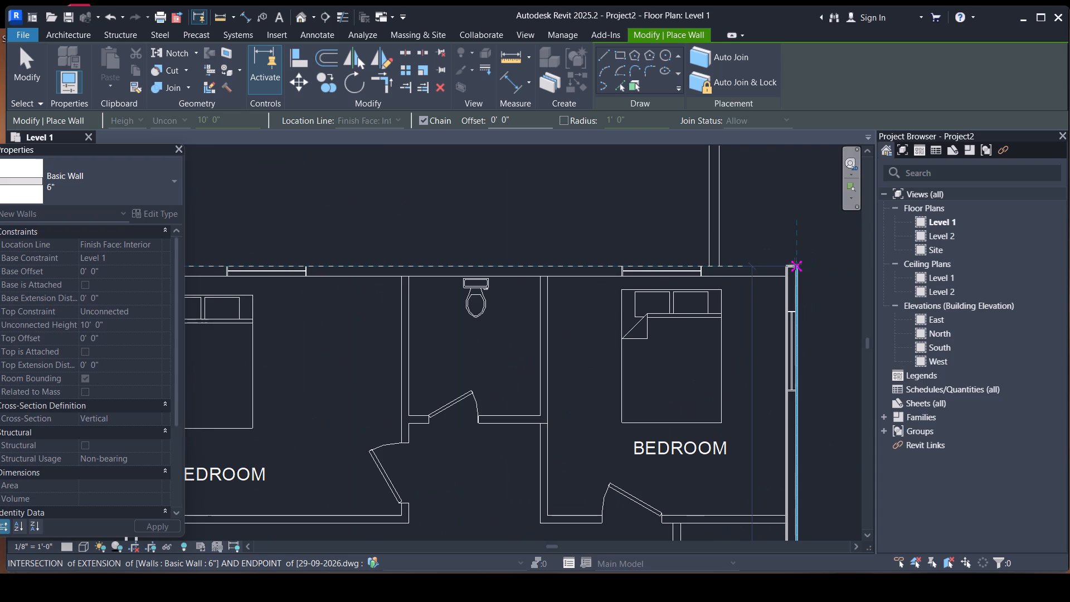
left_click(795, 266)
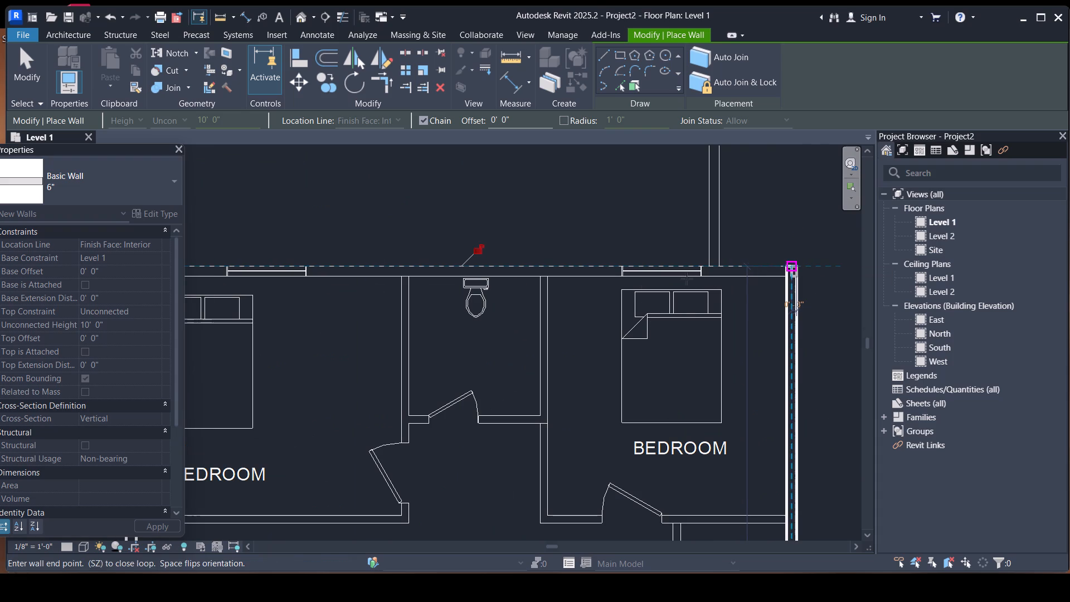
Close the loop along the apartment's top edge back to the corridor-side bedroom corner, and end the wall chain.
scroll(644, 262, "down", 1)
scroll(644, 262, "up", 1)
scroll(644, 262, "down", 5)
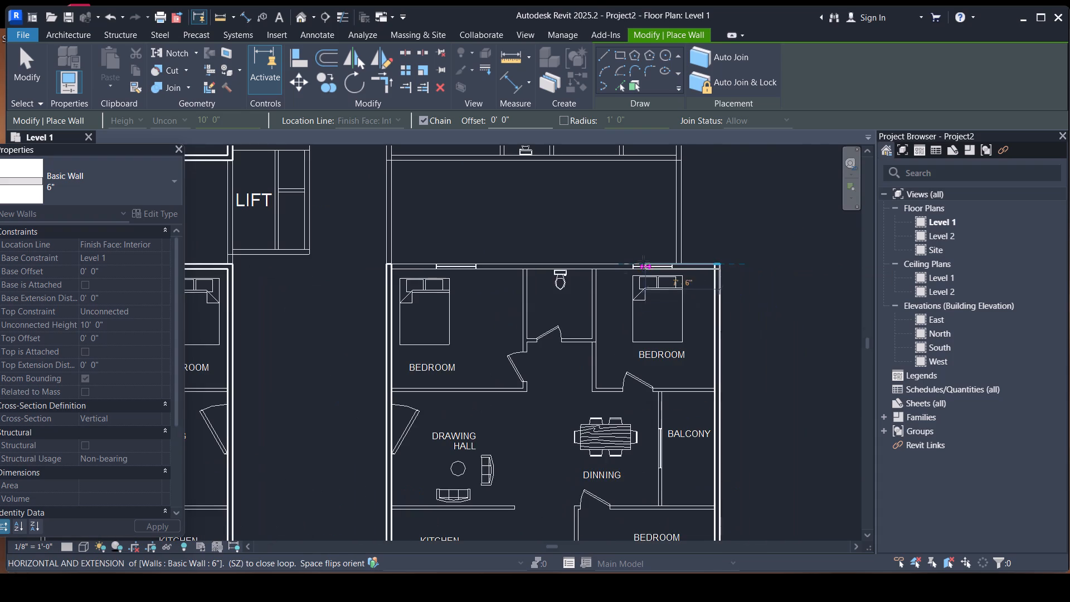
scroll(392, 266, "up", 8)
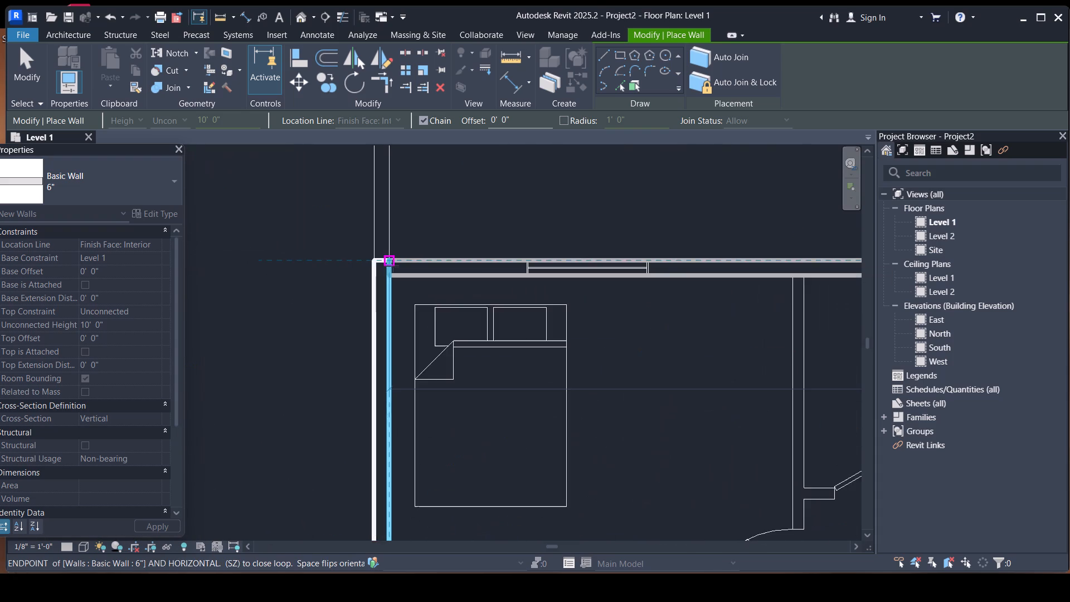
scroll(392, 266, "up", 5)
left_click(385, 263)
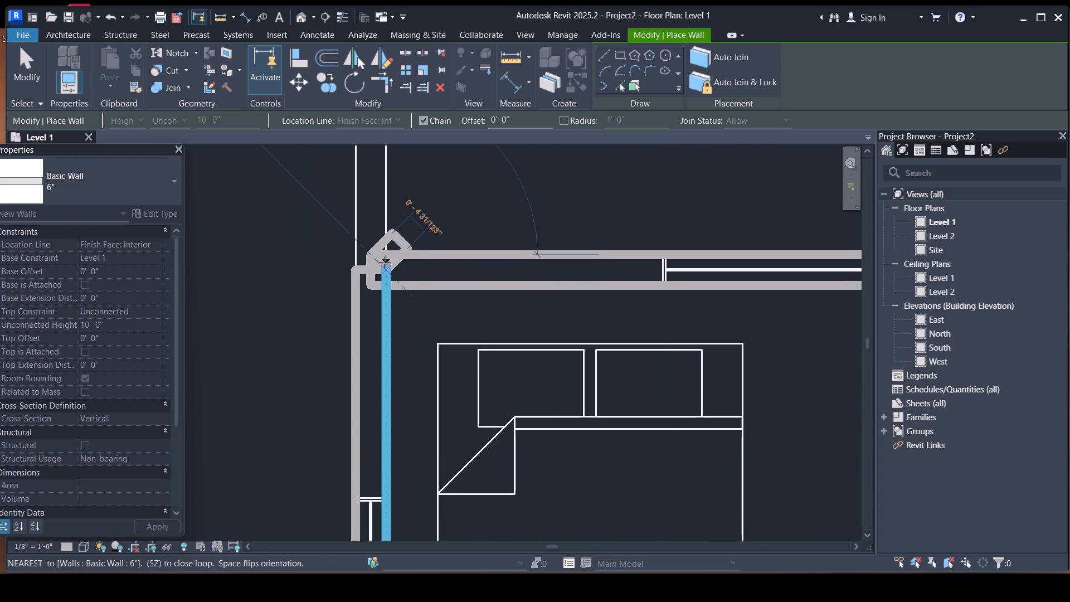
key("Escape")
Draw the bottom wall of the right-row apartment directly above, about 29'-9" from the corridor-side bedroom corner to the outer utility corner.
scroll(361, 250, "down", 6)
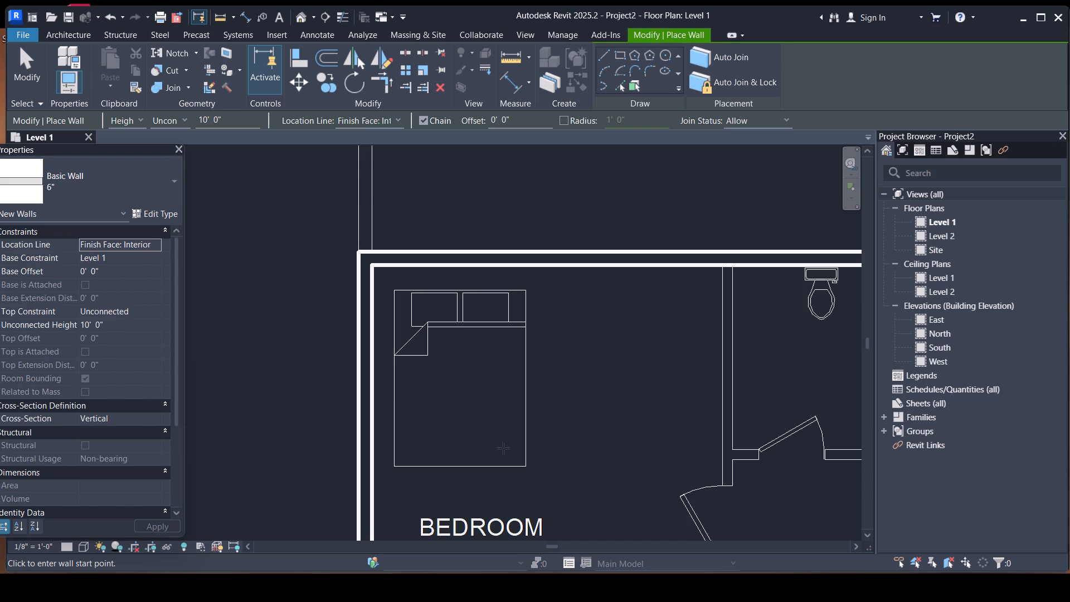
scroll(435, 372, "down", 1)
scroll(435, 373, "up", 1)
scroll(435, 373, "down", 1)
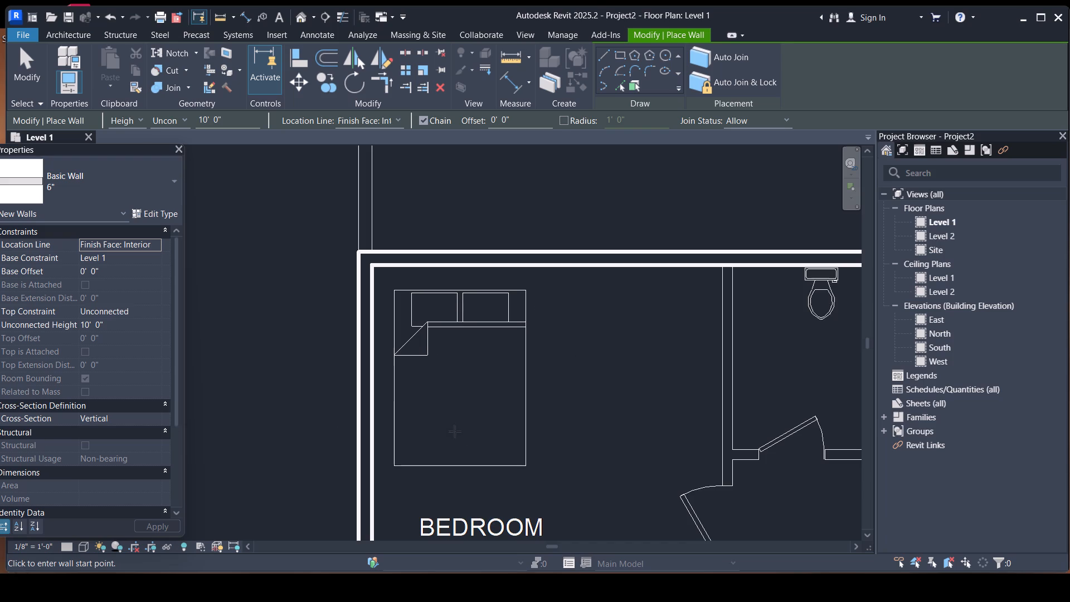
scroll(480, 439, "down", 13)
scroll(510, 433, "up", 1)
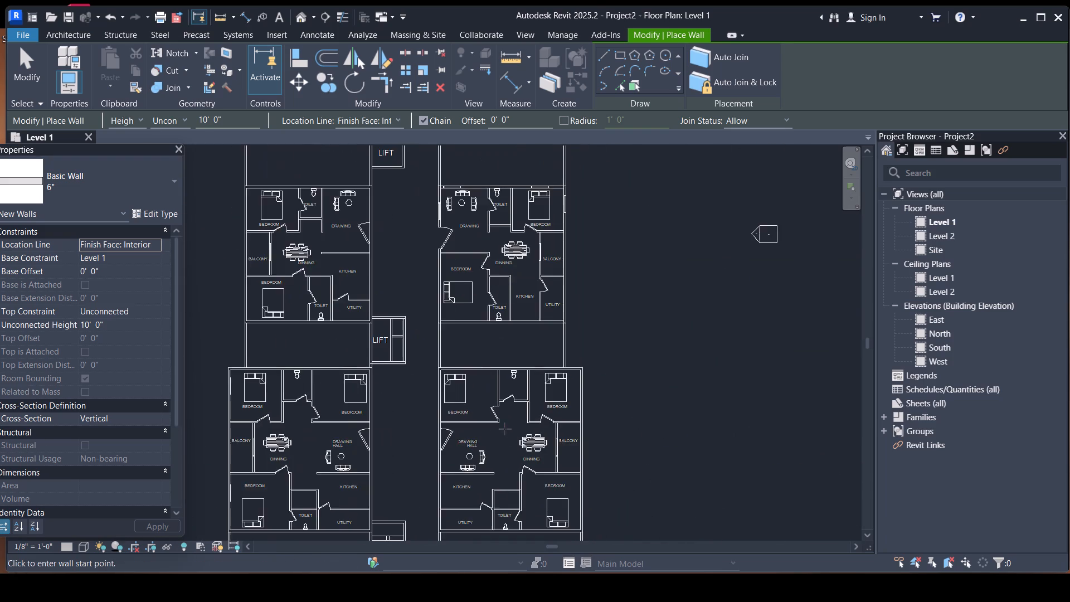
middle_click_drag(504, 429, 515, 302)
scroll(462, 377, "up", 12)
scroll(523, 247, "down", 5)
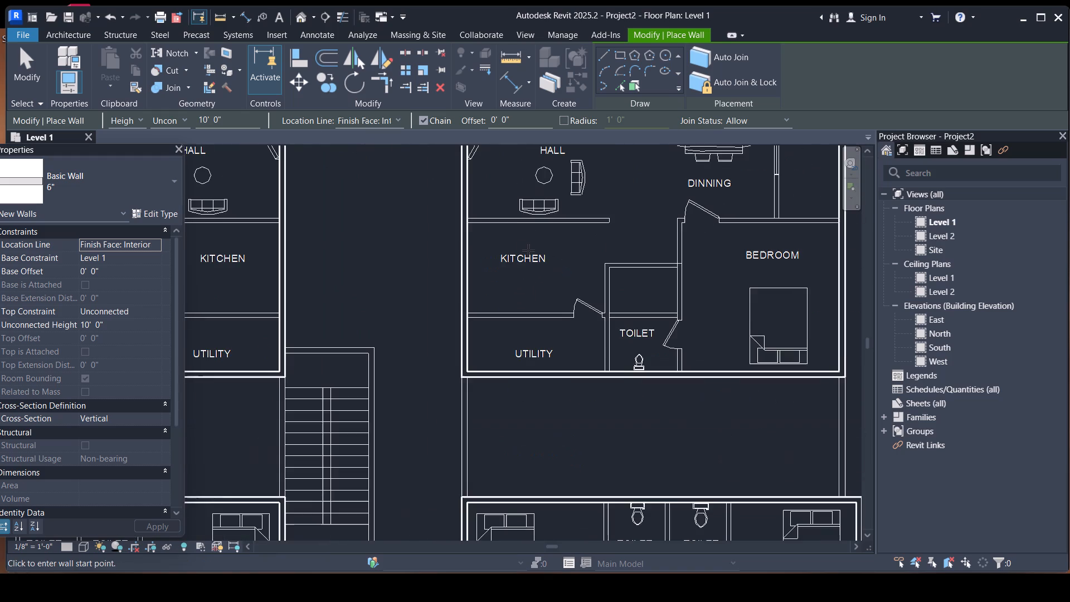
middle_click_drag(575, 189, 518, 596)
scroll(523, 589, "down", 1)
scroll(502, 303, "down", 5)
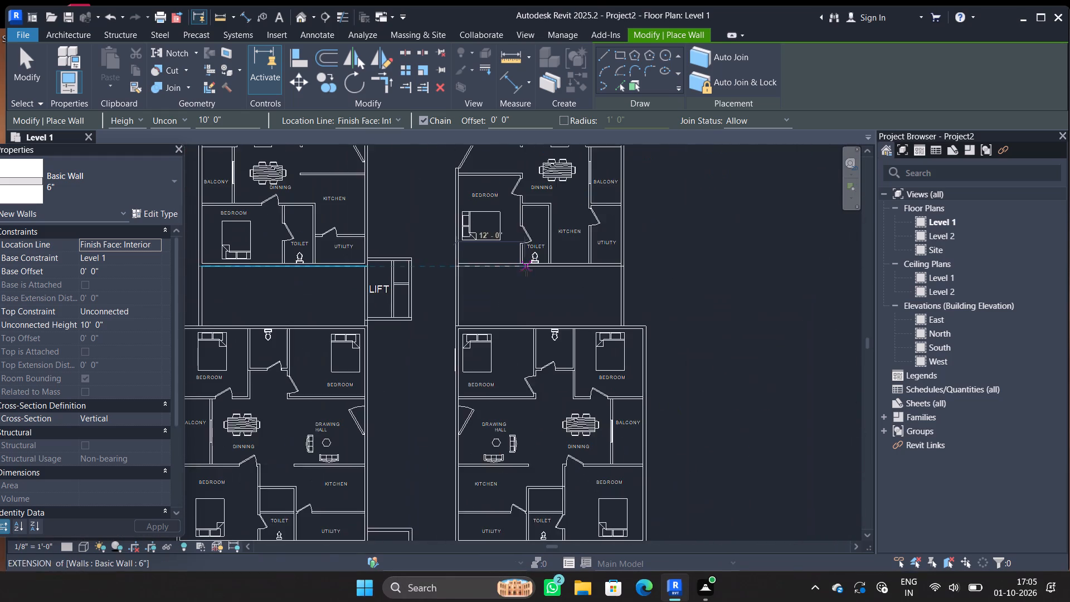
middle_click_drag(526, 270, 524, 444)
scroll(407, 269, "up", 1)
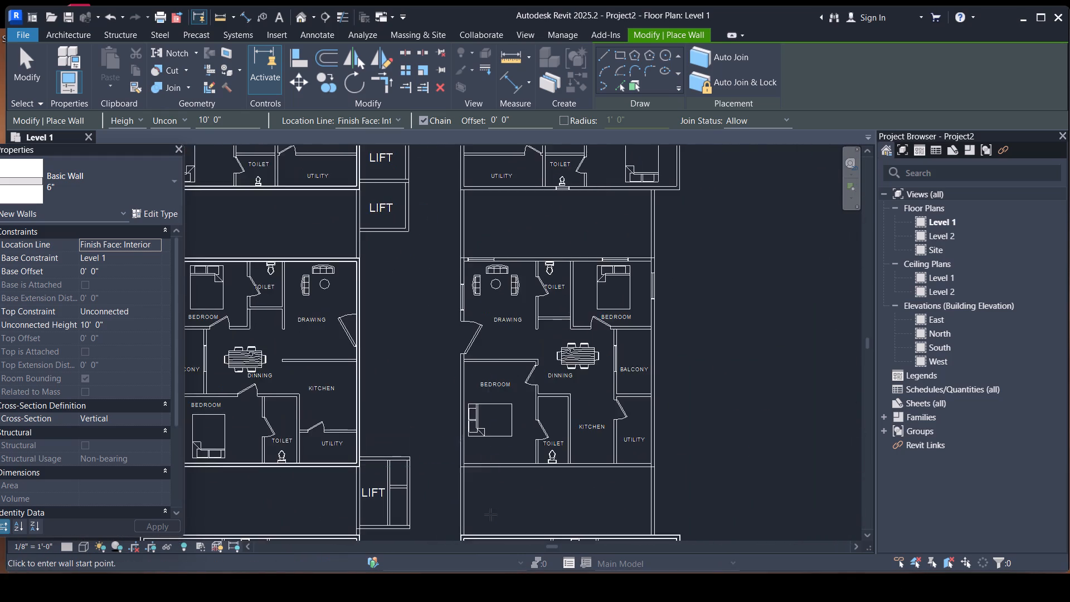
scroll(487, 516, "up", 5)
scroll(440, 462, "up", 2)
left_click(436, 409)
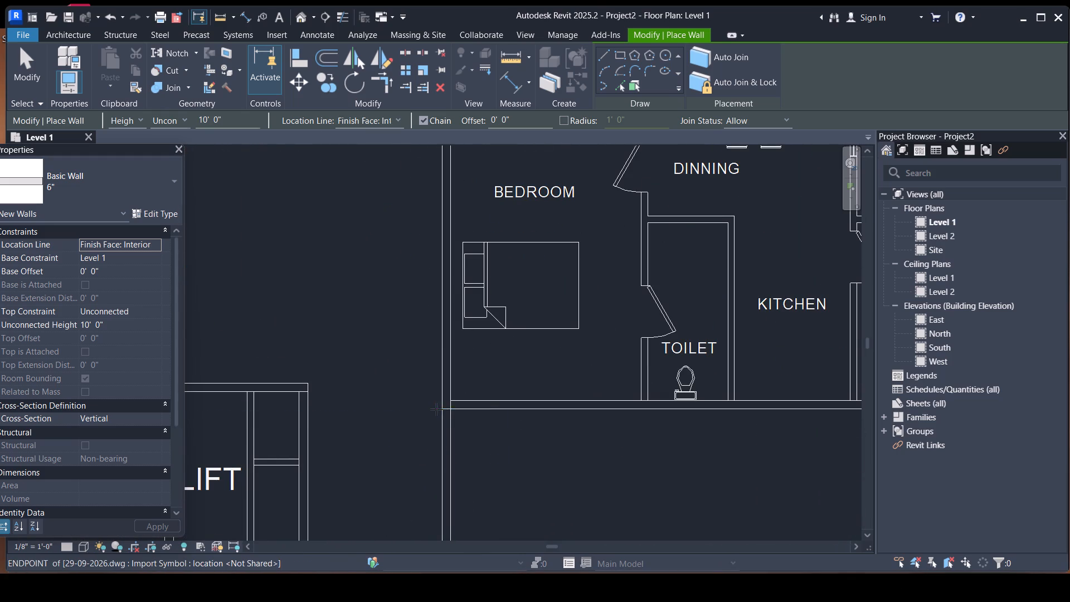
scroll(577, 405, "down", 5)
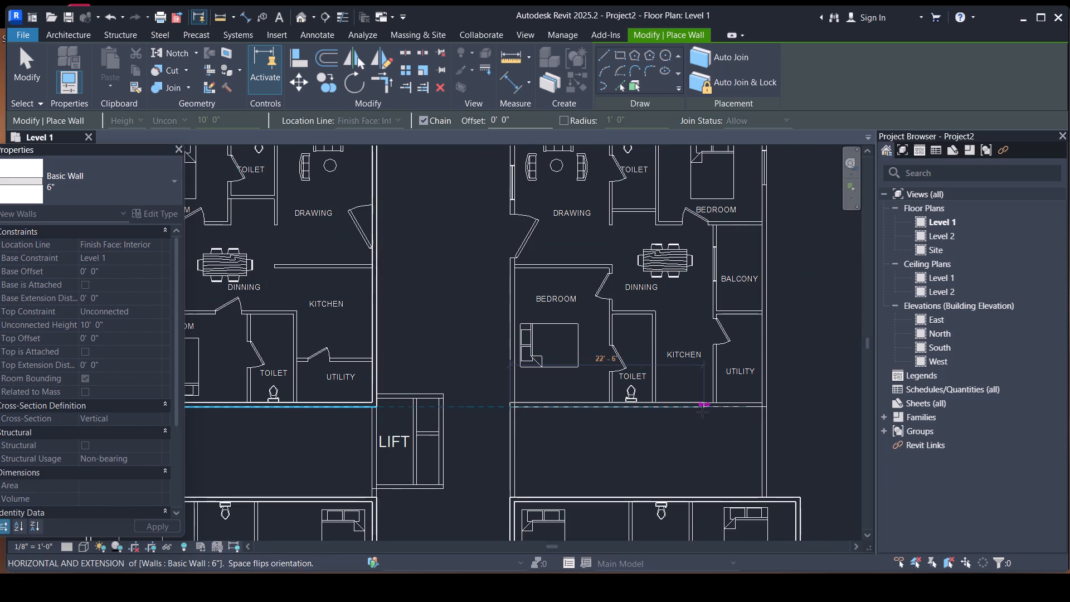
scroll(758, 399, "up", 10)
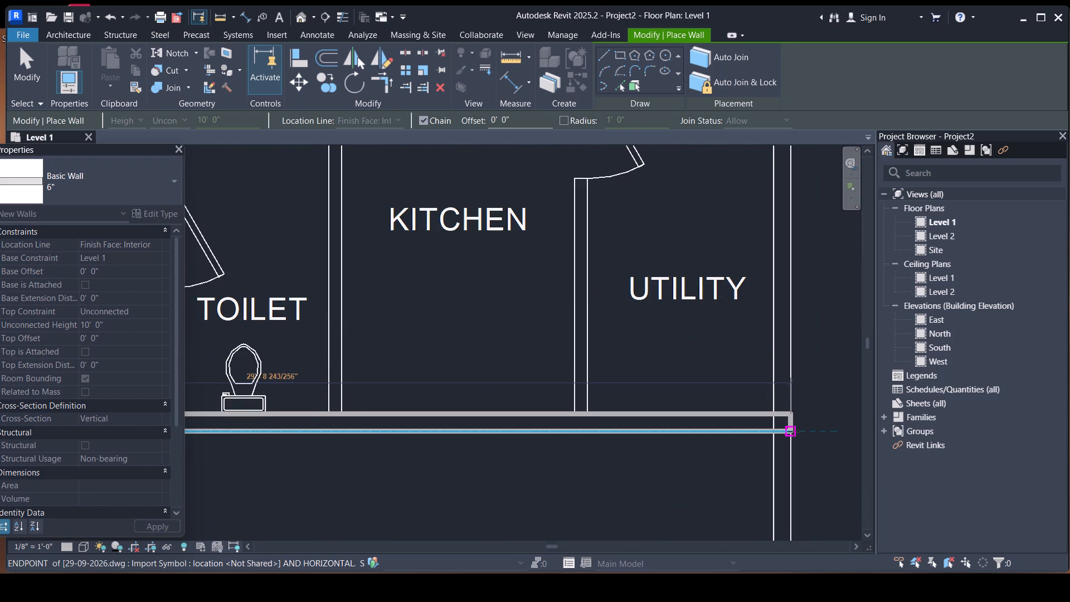
left_click(794, 431)
Continue the wall chain up the apartment's outer side, about 32' past the utility and balcony to the upper bedroom corner.
scroll(800, 321, "down", 8)
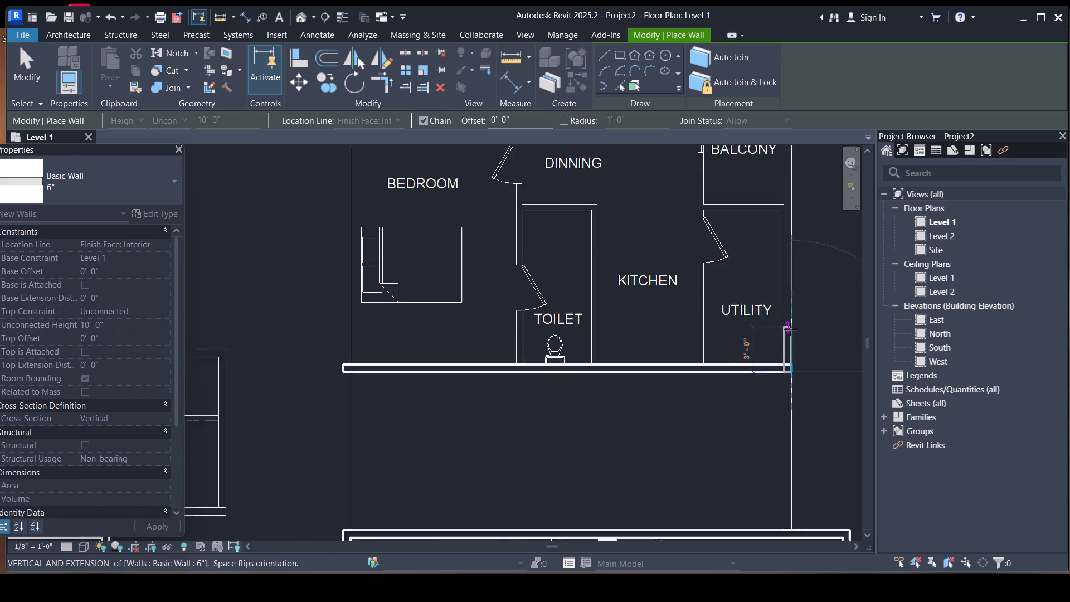
scroll(790, 329, "down", 1)
middle_click_drag(790, 329, 699, 507)
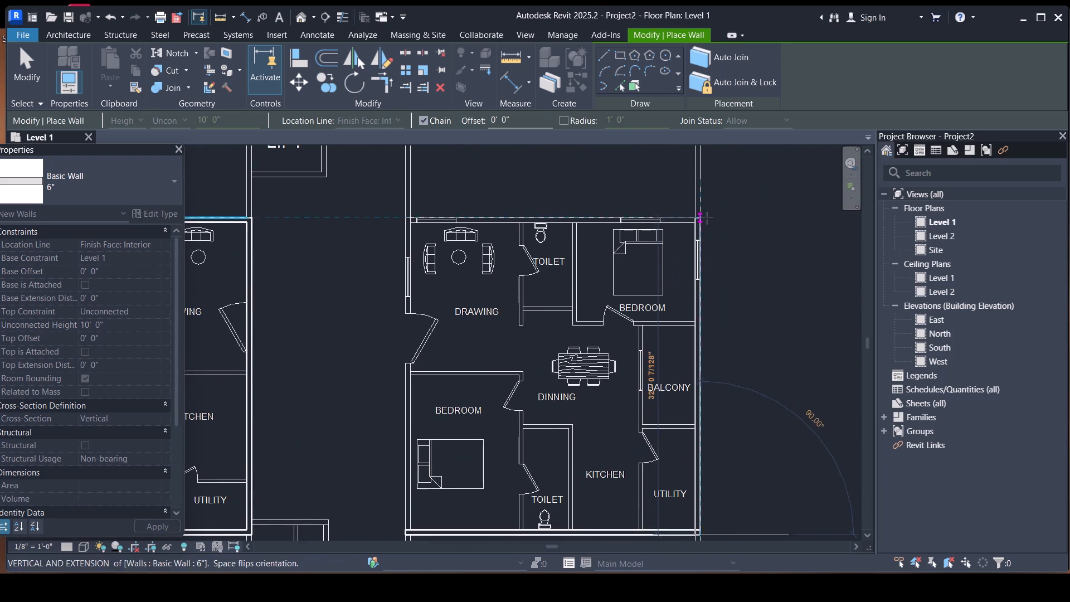
scroll(705, 217, "up", 7)
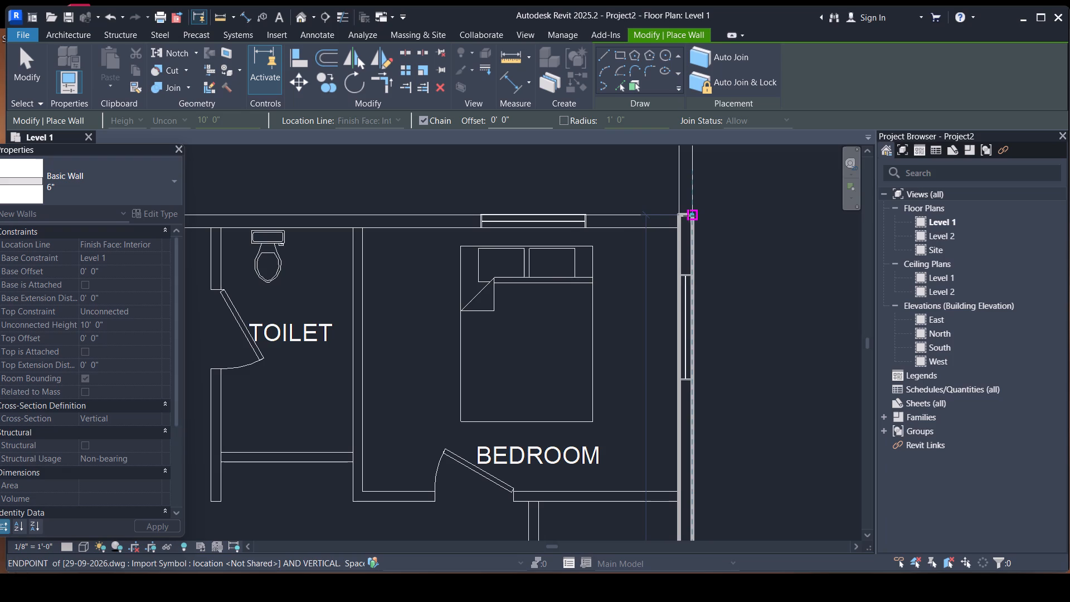
left_click(689, 216)
Continue the chain along the apartment's top edge, about 29'-9" to the corridor-side corner of the drawing room.
scroll(553, 214, "down", 7)
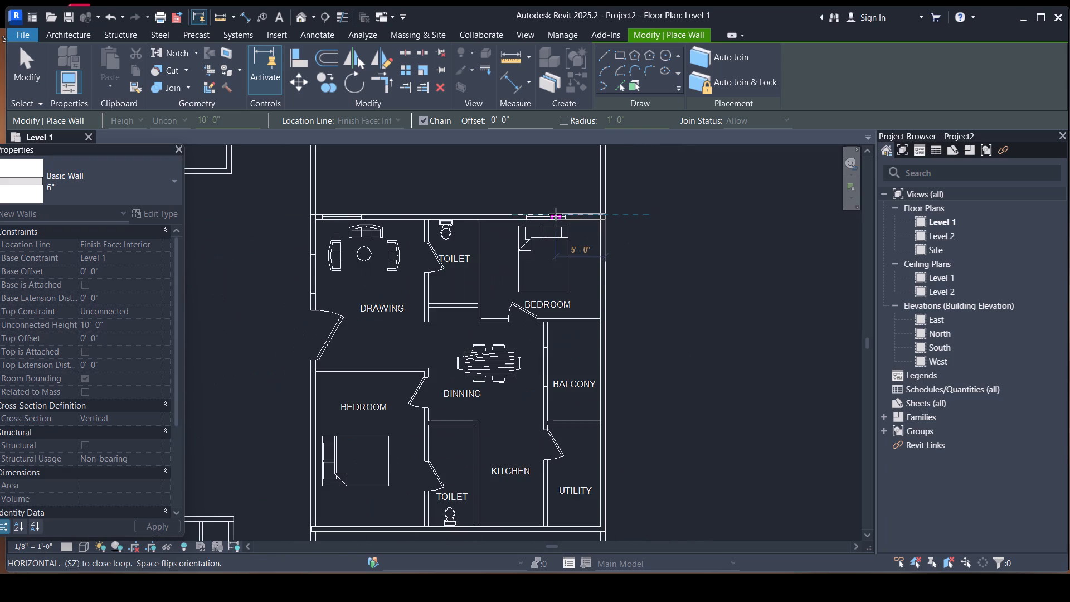
scroll(316, 222, "up", 7)
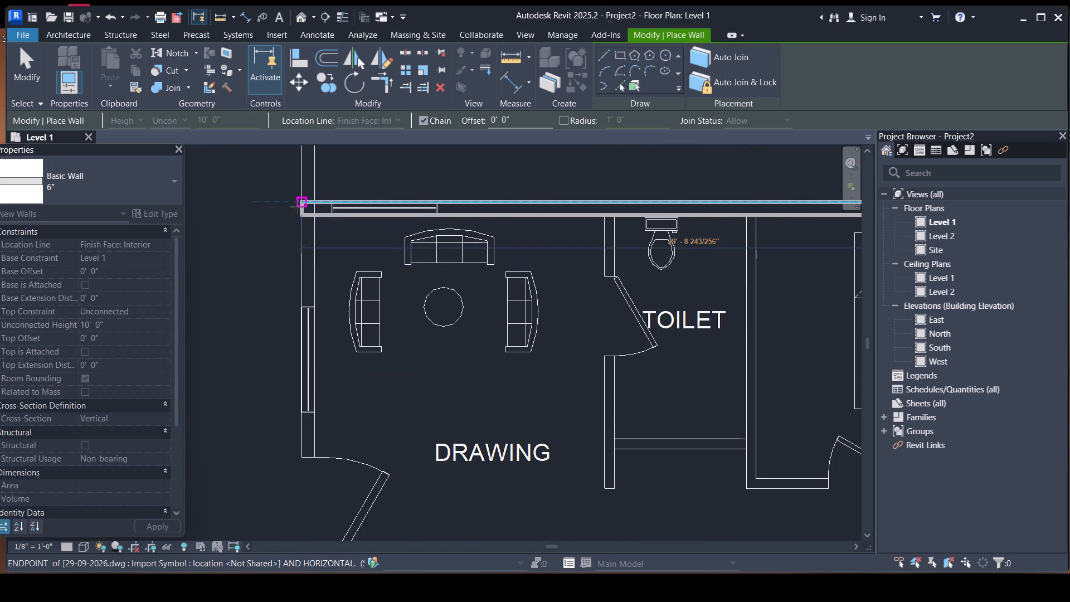
left_click(299, 208)
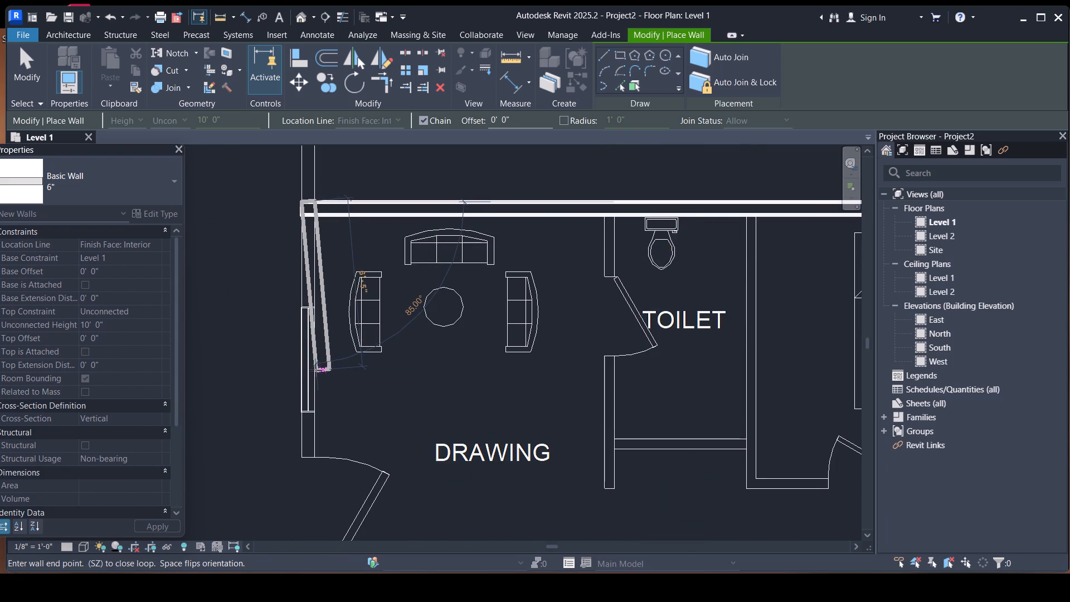
Close the loop down the apartment's corridor side, past the drawing room entrance to the lower bedroom corner, and end the chain.
scroll(315, 370, "down", 3)
middle_click_drag(328, 367, 361, 234)
scroll(352, 281, "down", 6)
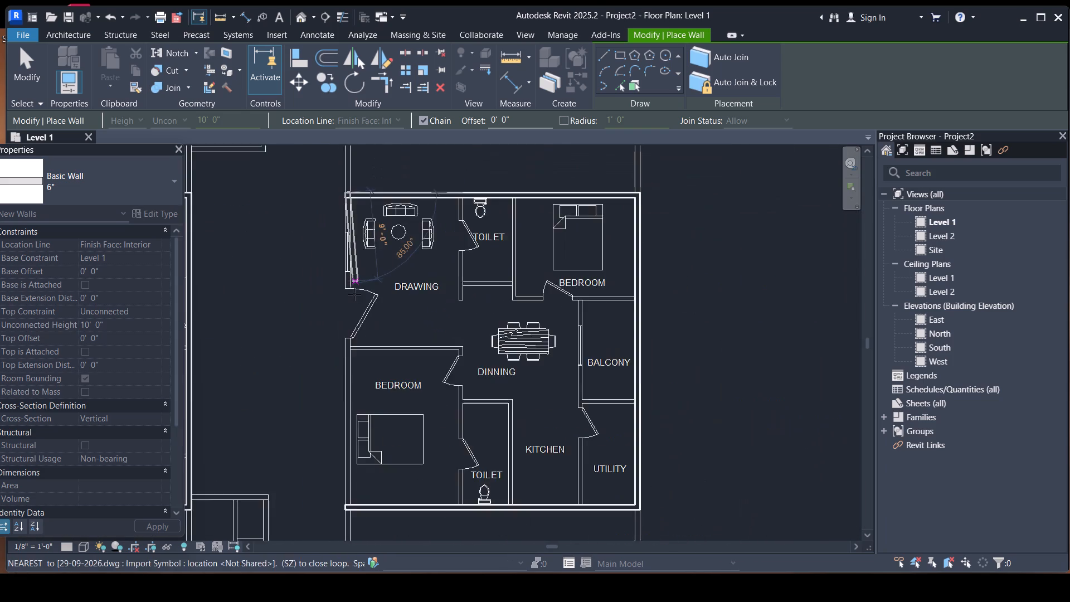
scroll(354, 294, "down", 1)
scroll(351, 454, "up", 12)
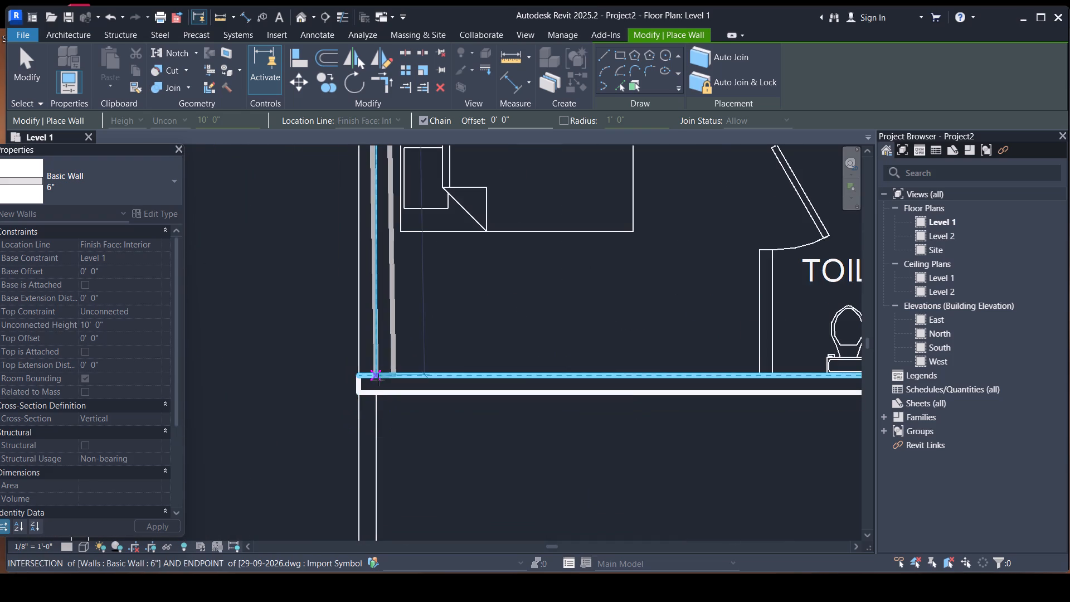
left_click(366, 390)
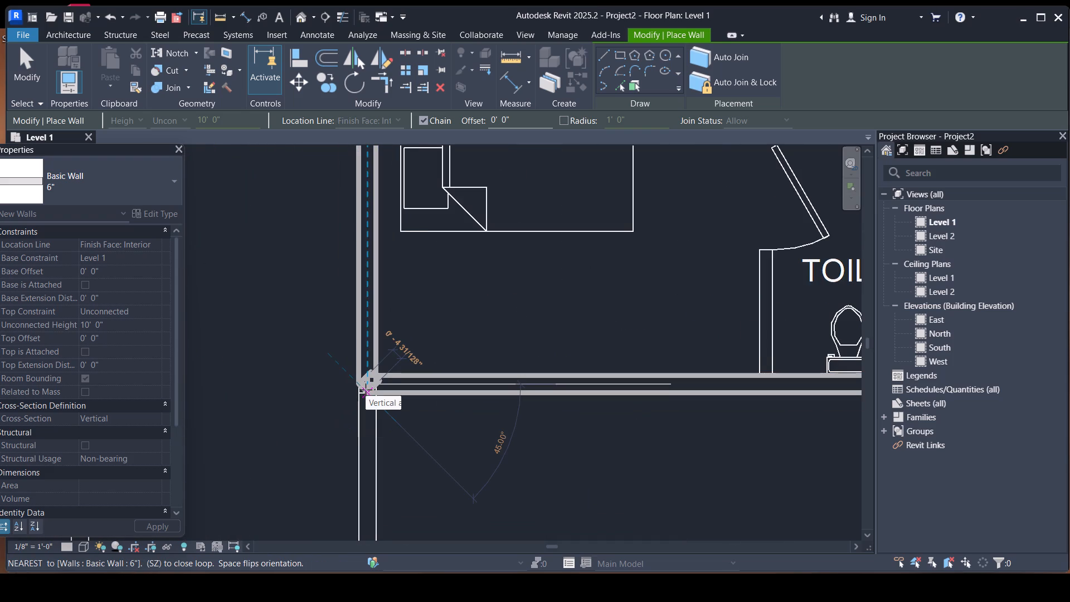
key("Escape")
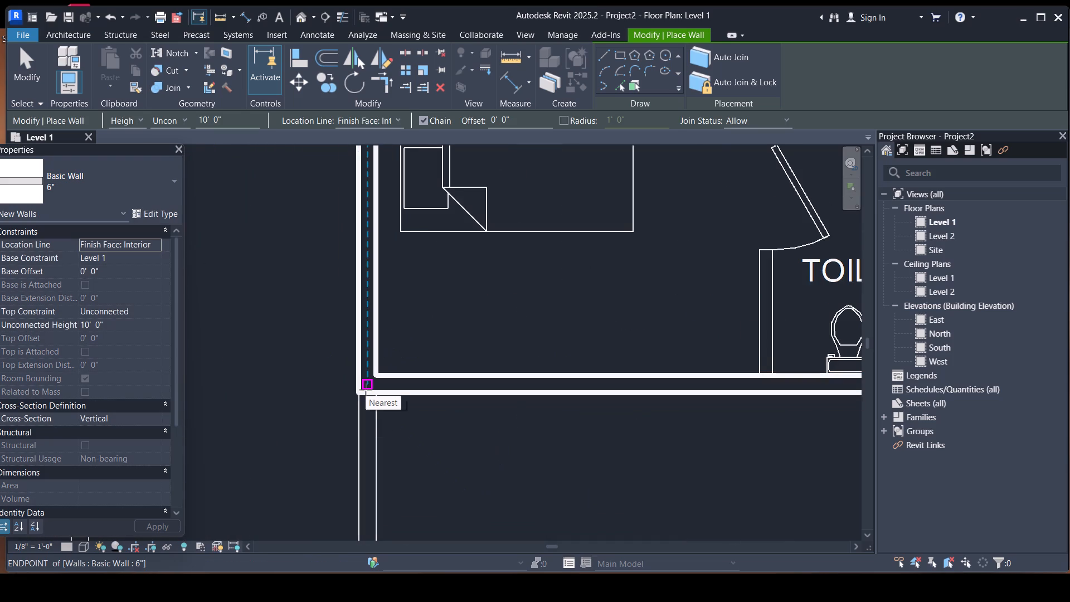
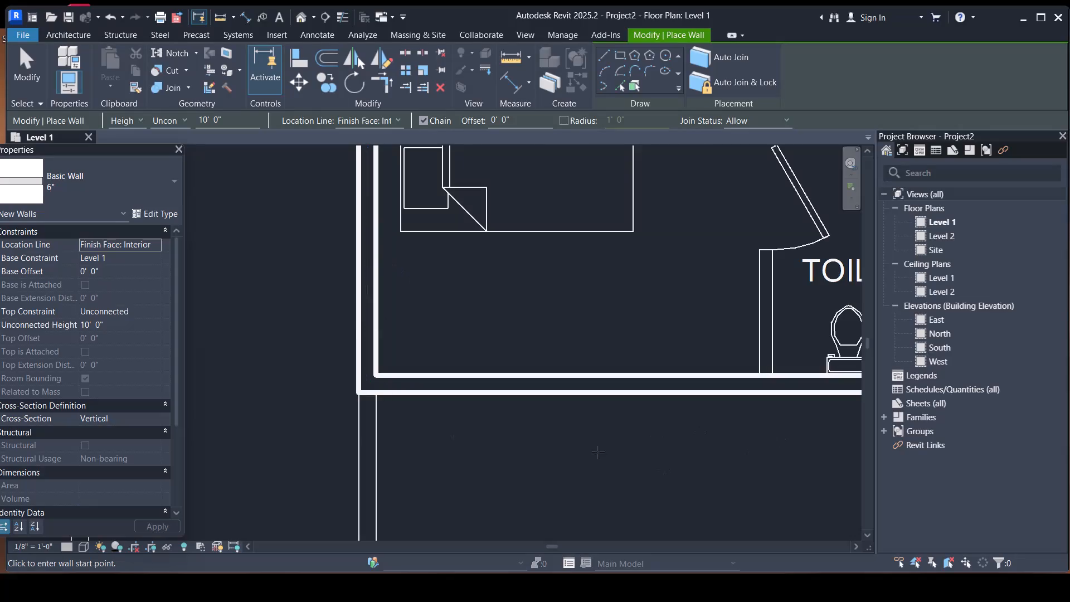
Draw the top wall of the right-row apartment second from the top, about 33'-8" from the corridor-side bedroom corner to the outer bedroom corner.
scroll(560, 543, "down", 5)
scroll(575, 444, "down", 2)
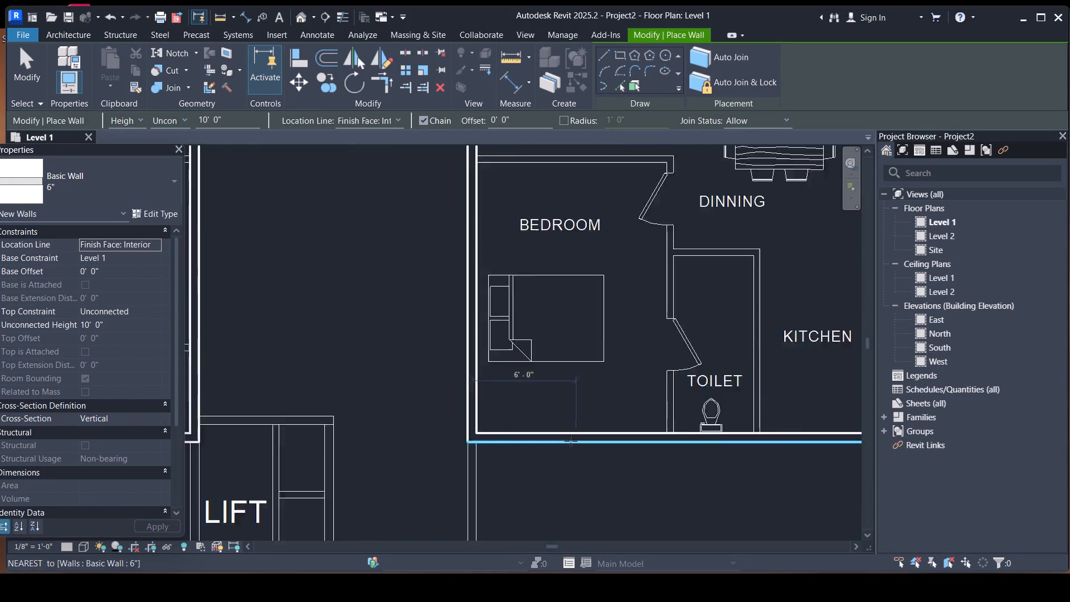
scroll(571, 441, "down", 7)
scroll(586, 366, "down", 3)
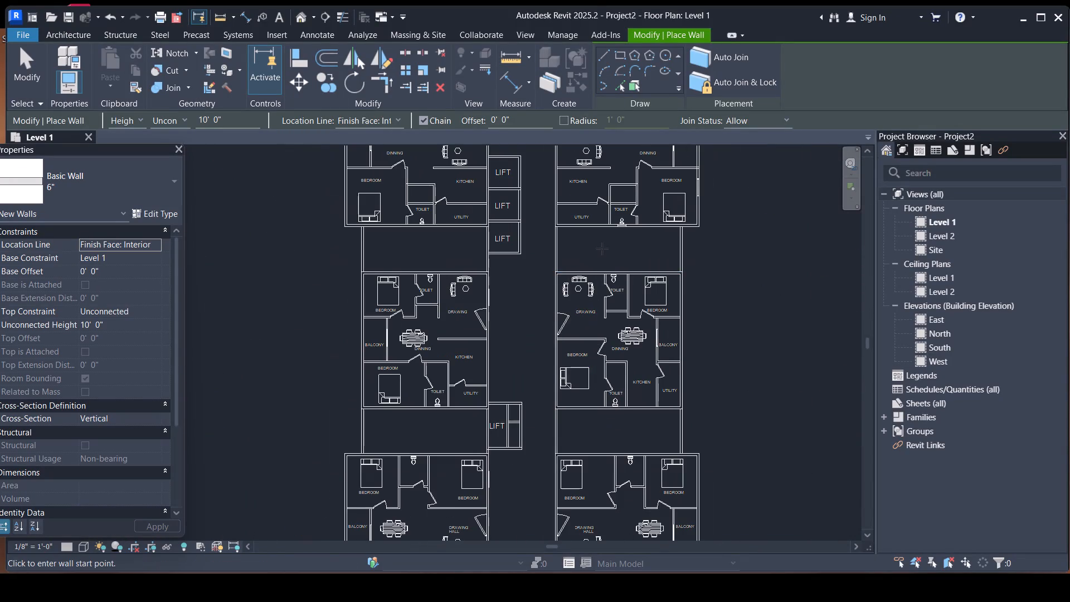
middle_click_drag(602, 249, 0, 601)
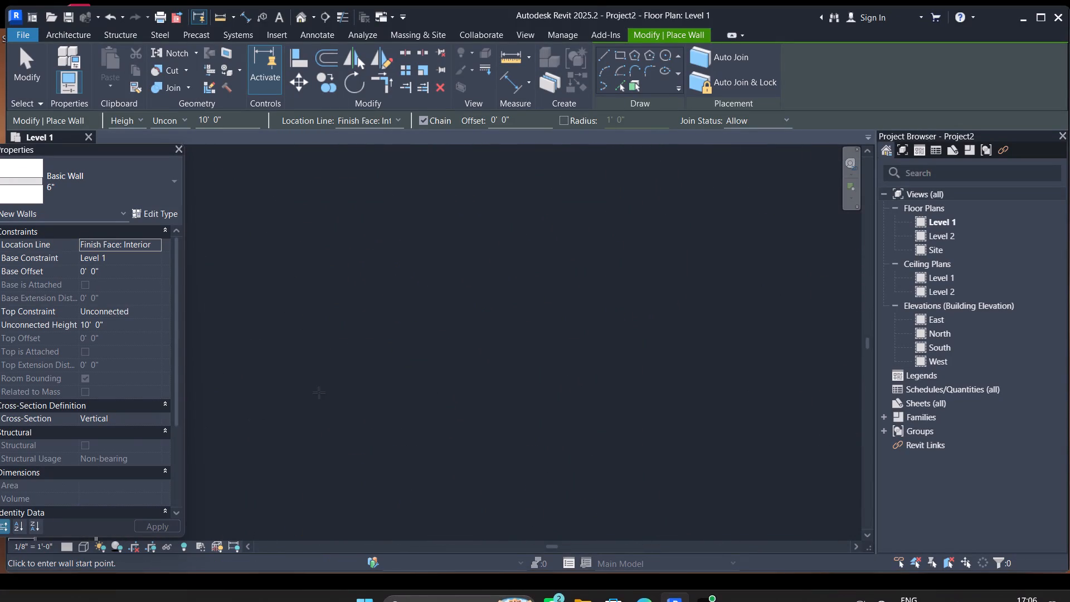
scroll(319, 392, "down", 4)
scroll(392, 323, "down", 4)
scroll(441, 317, "down", 4)
scroll(348, 446, "up", 5)
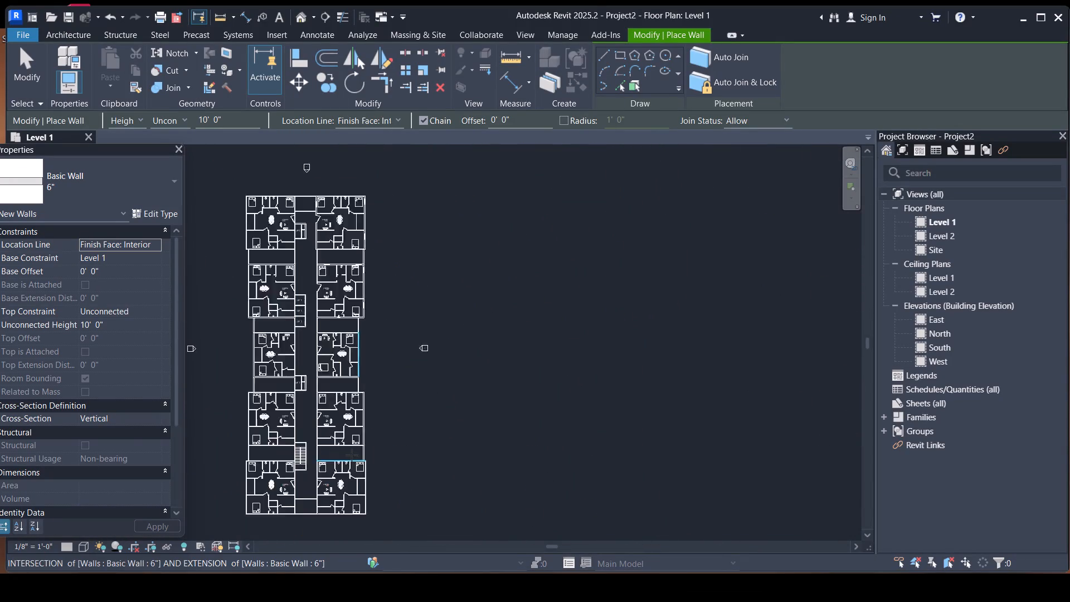
scroll(352, 455, "up", 2)
scroll(316, 349, "up", 2)
scroll(316, 349, "down", 1)
scroll(316, 349, "up", 7)
scroll(611, 368, "down", 3)
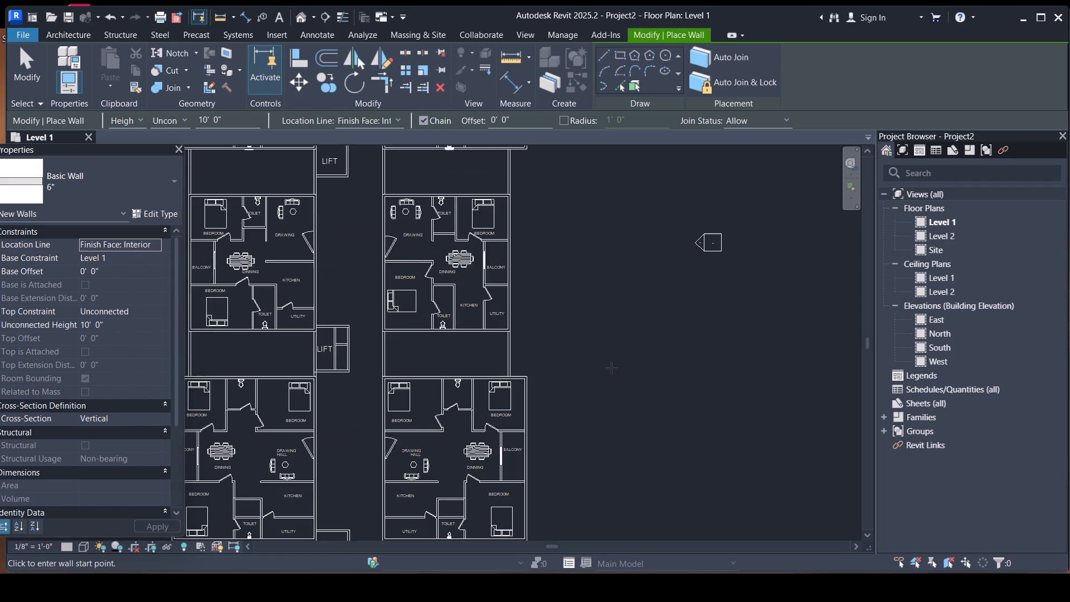
scroll(381, 208, "up", 12)
scroll(408, 181, "down", 10)
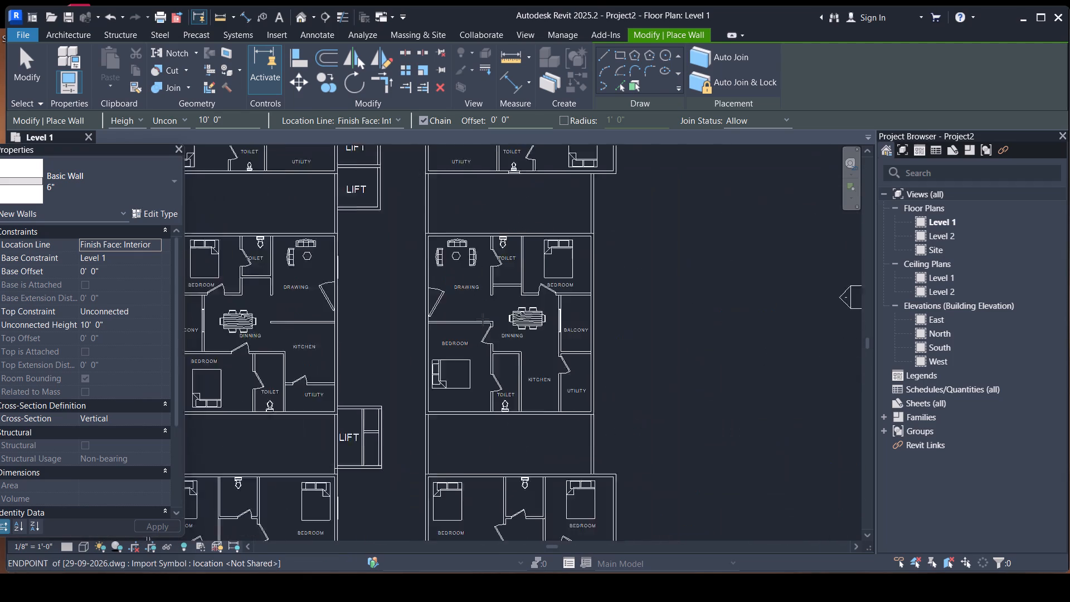
scroll(492, 314, "down", 1)
middle_click_drag(492, 314, 515, 563)
scroll(480, 316, "up", 6)
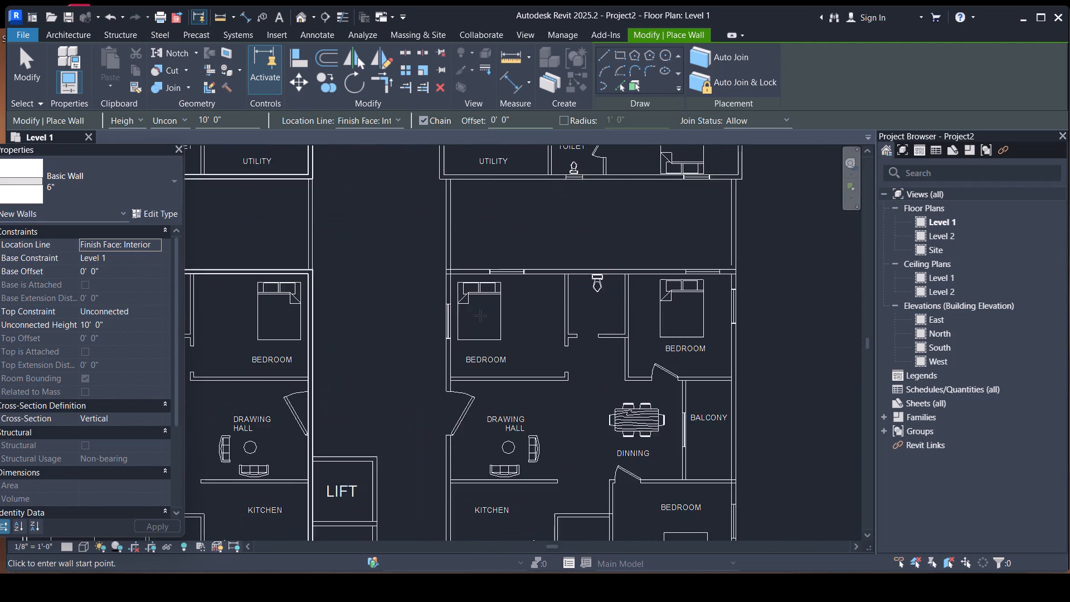
scroll(445, 250, "up", 5)
left_click(434, 276)
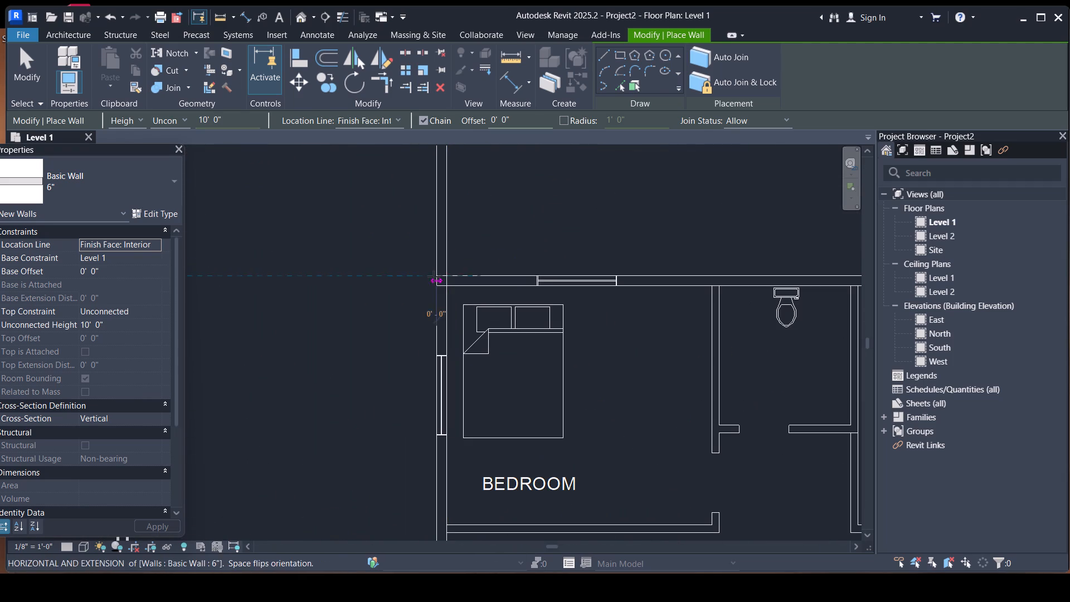
key("space")
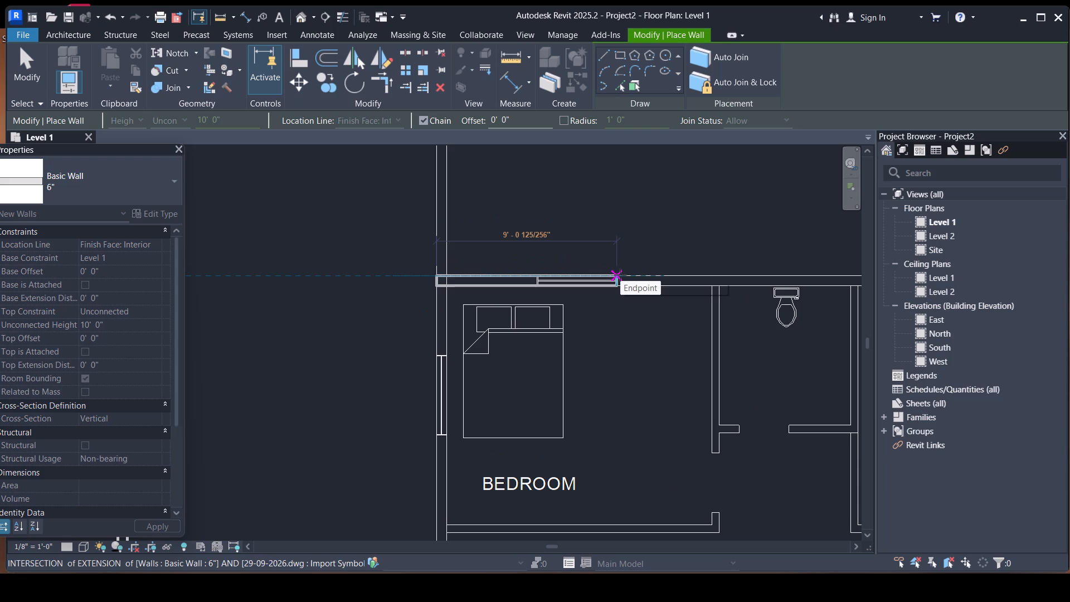
scroll(620, 275, "down", 9)
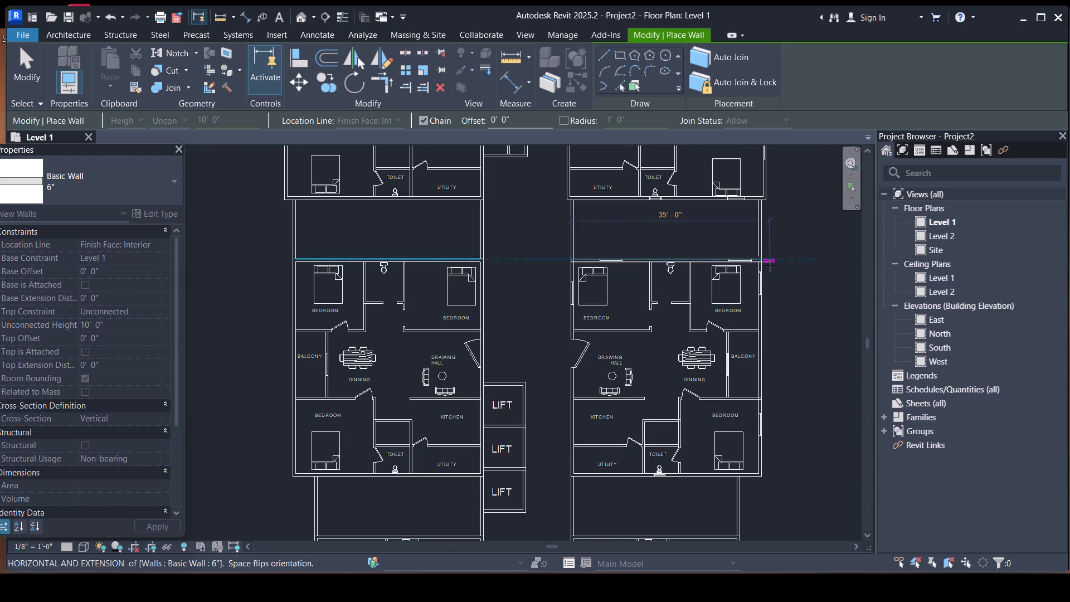
scroll(770, 265, "up", 10)
left_click(756, 236)
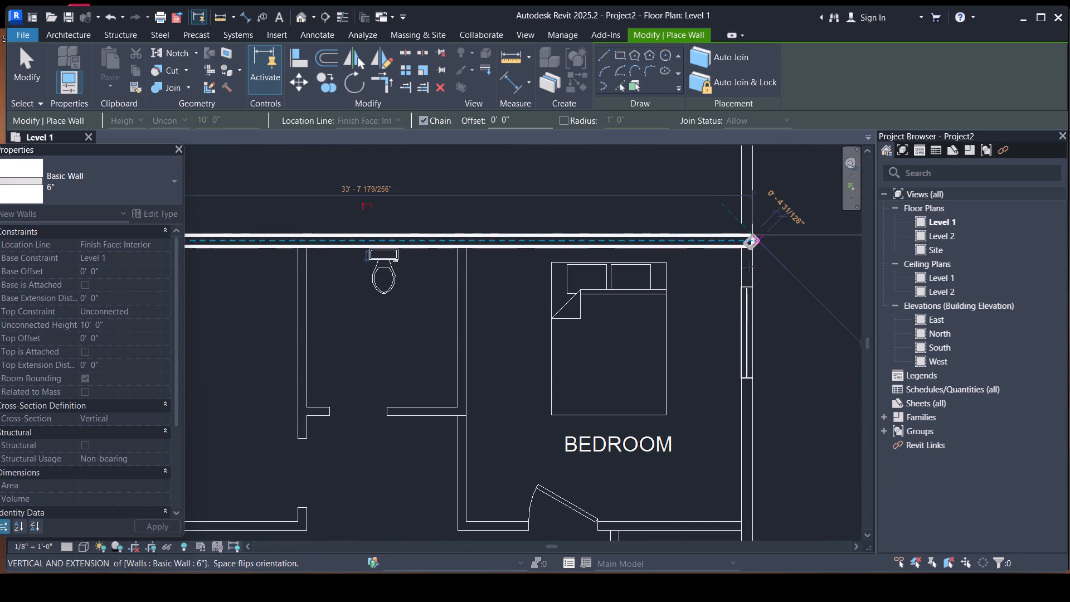
Continue the wall chain down the apartment's outer side, past the balcony, to the lower bedroom's outer corner.
scroll(743, 318, "down", 9)
middle_click_drag(748, 373, 705, 220)
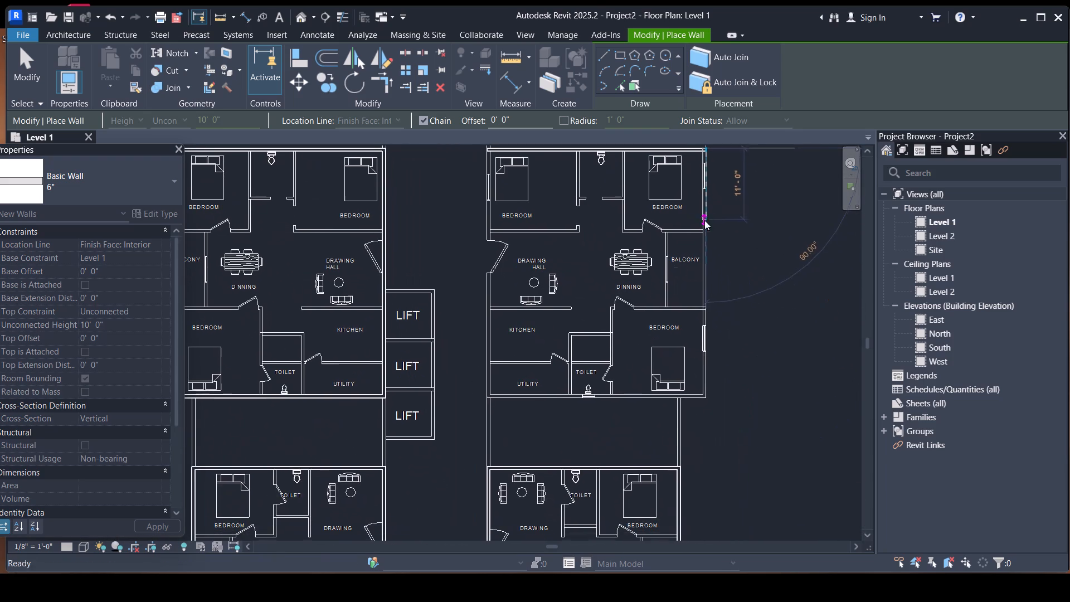
scroll(694, 404, "up", 10)
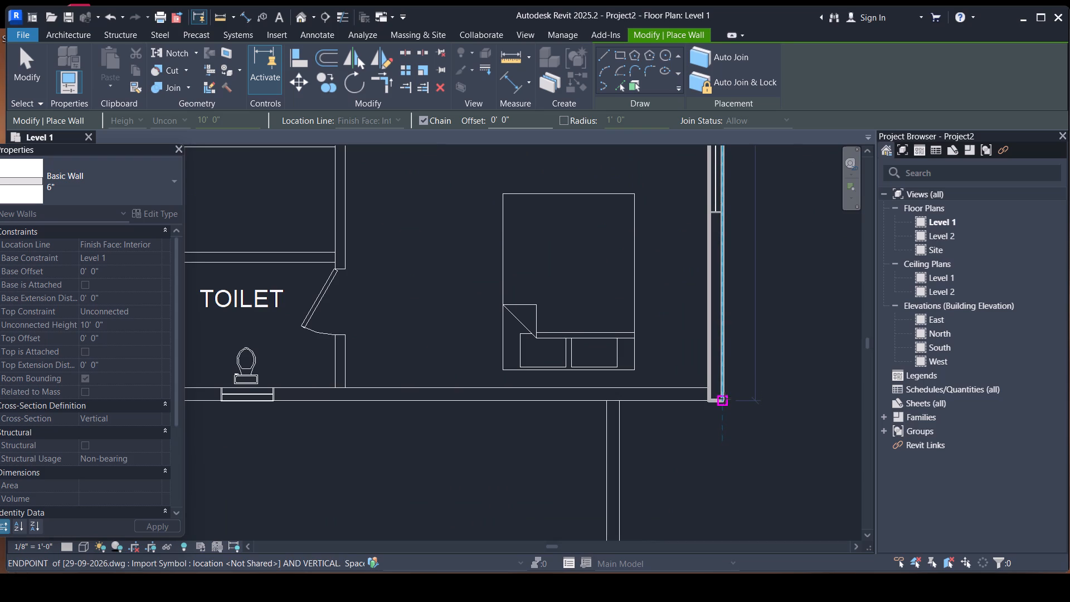
left_click(724, 399)
Continue the chain along the apartment's bottom edge, about 33'-8" to the corridor-side corner of the utility.
scroll(466, 392, "down", 5)
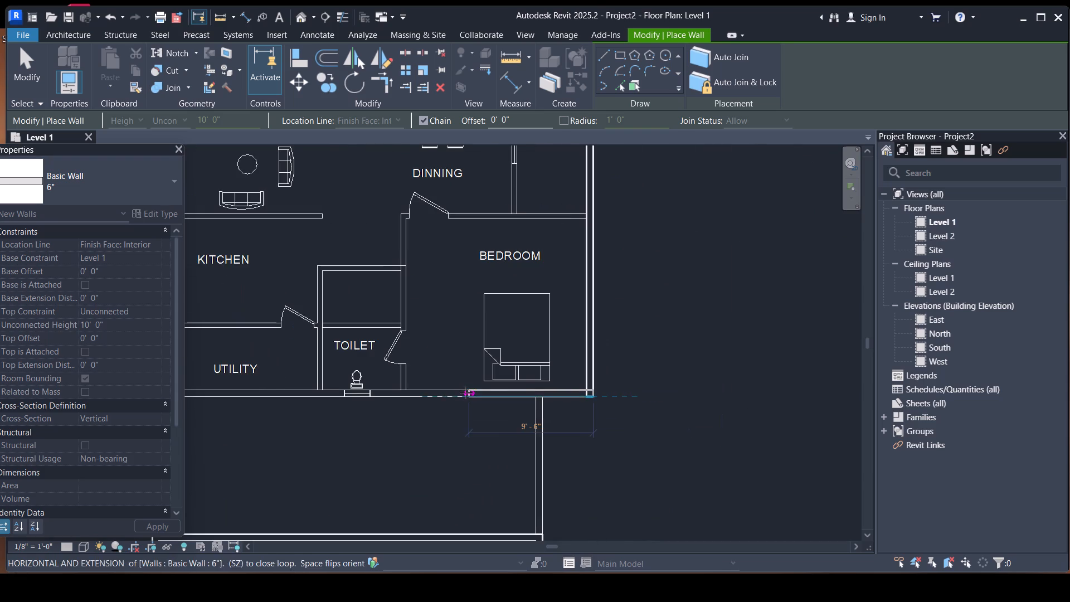
middle_click_drag(466, 392, 694, 374)
scroll(382, 373, "up", 2)
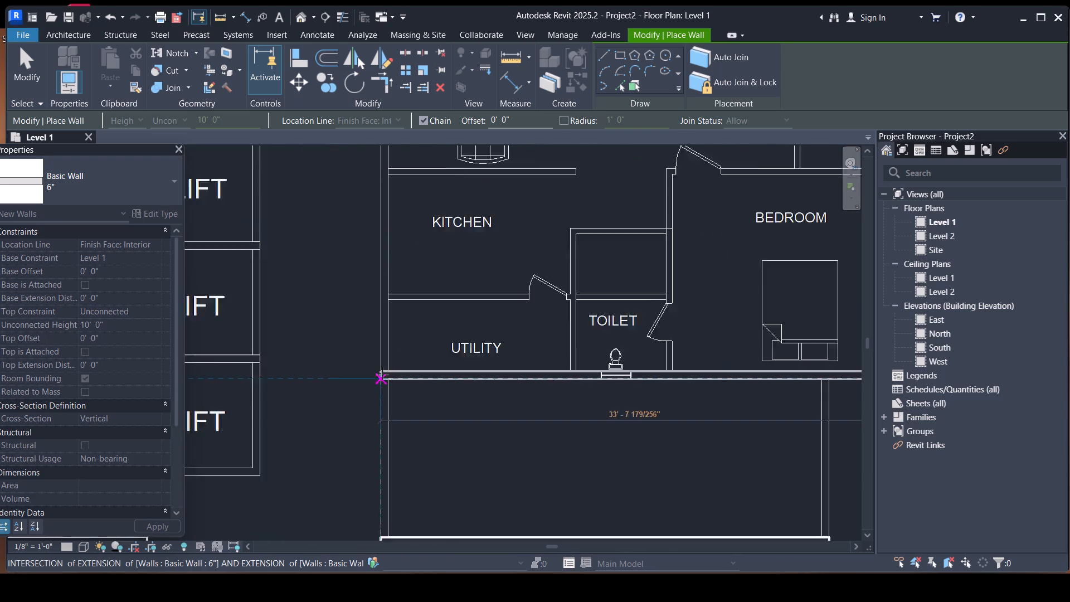
scroll(382, 373, "up", 2)
left_click(382, 373)
Close the loop up the apartment's corridor side, past the drawing hall entrance to the upper bedroom corner, and end the chain.
scroll(386, 341, "down", 4)
middle_click_drag(386, 339, 367, 481)
scroll(367, 481, "down", 1)
scroll(390, 341, "down", 4)
scroll(431, 207, "down", 3)
scroll(431, 207, "up", 1)
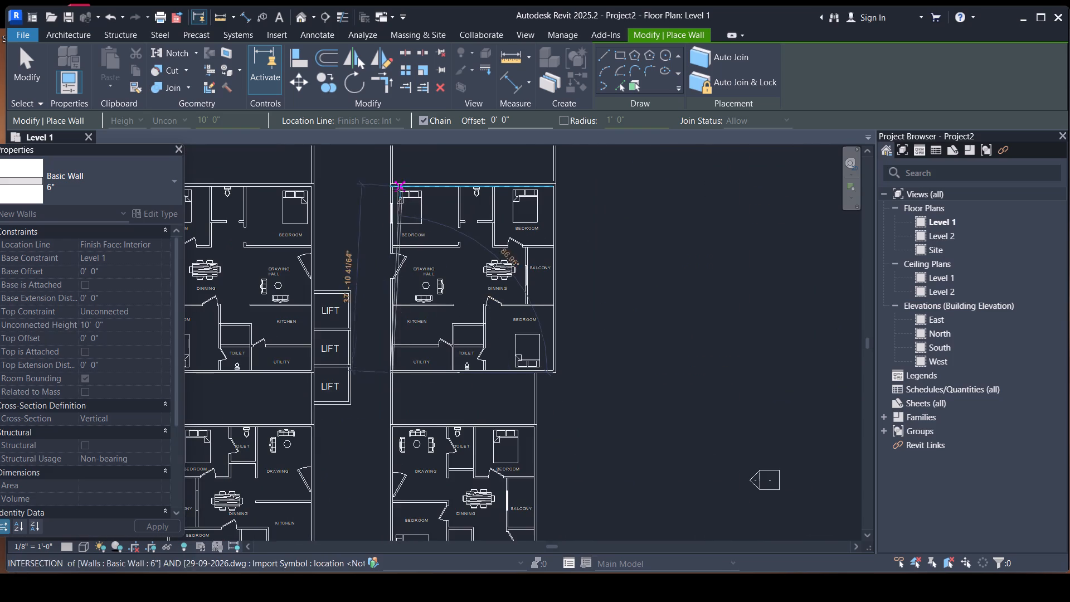
scroll(395, 190, "up", 12)
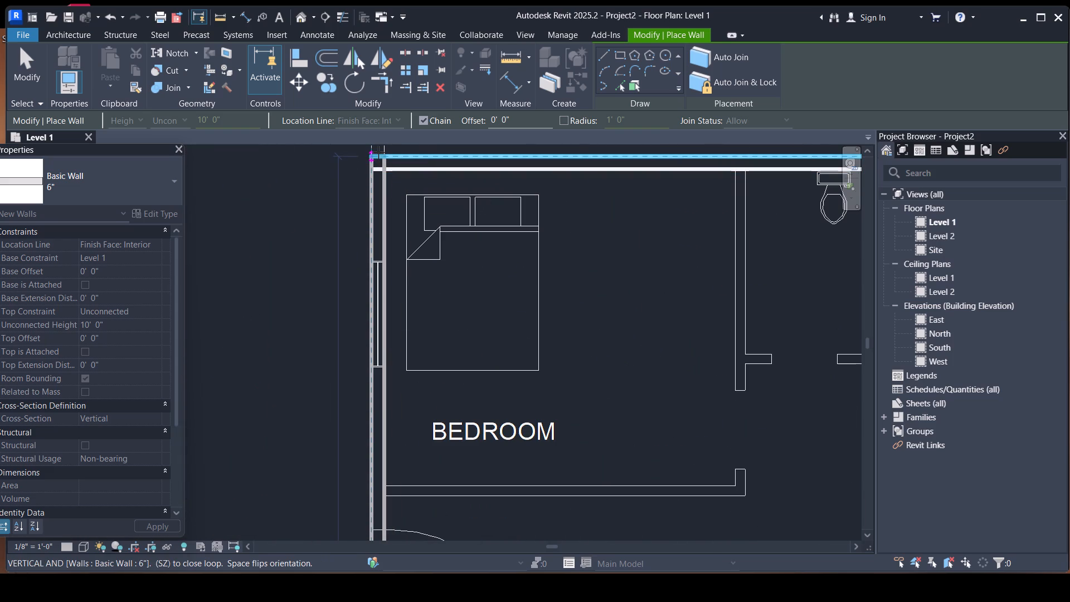
left_click(373, 154)
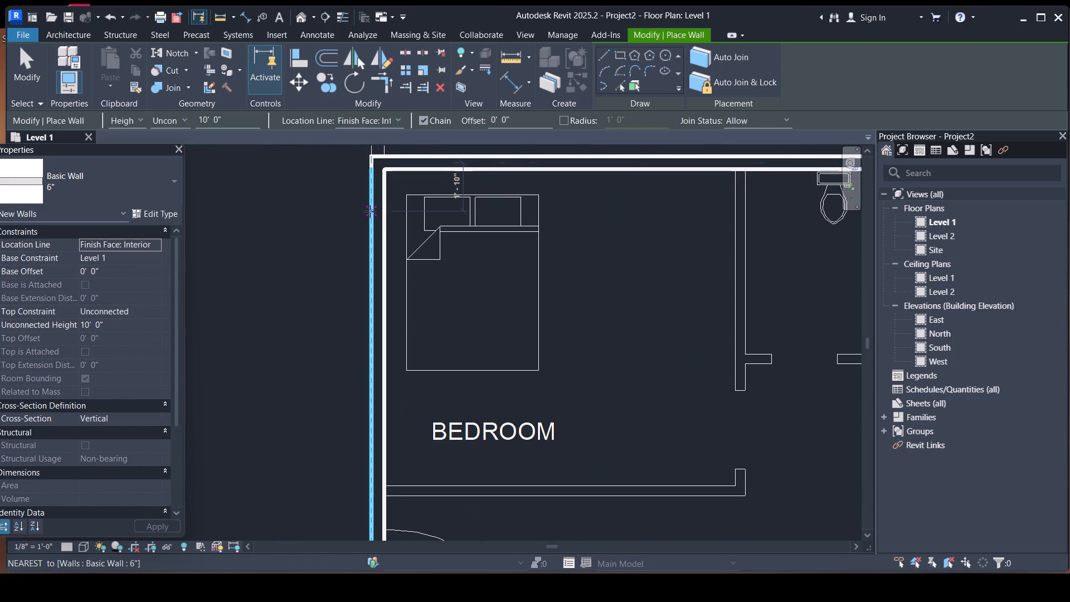
key("Escape")
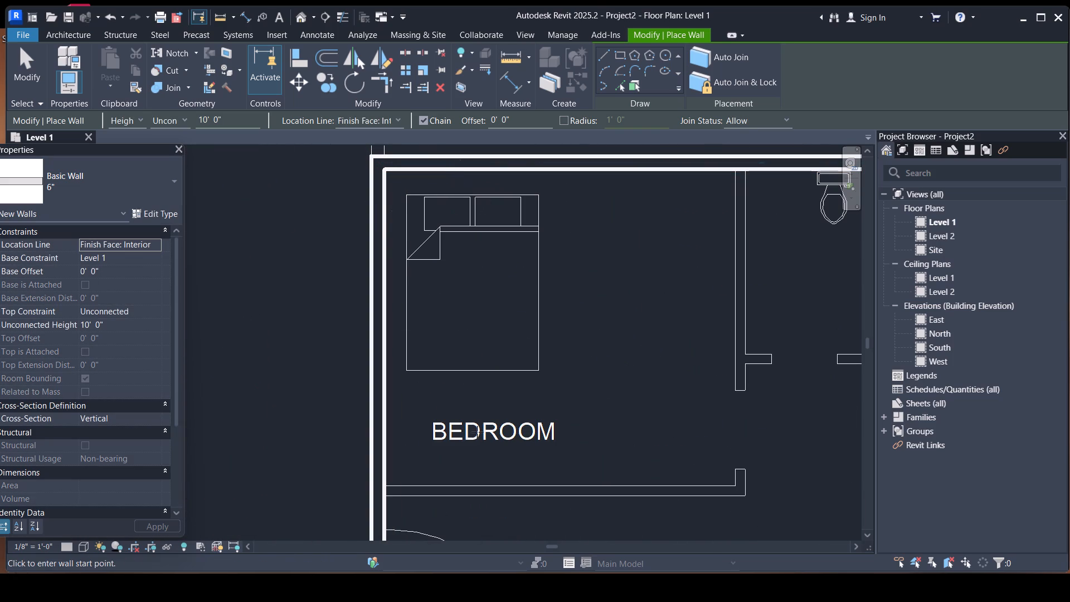
Draw the top wall of the topmost right-row apartment, about 35'-1" from the corridor-side bedroom corner to the outer bedroom corner.
scroll(539, 332, "down", 13)
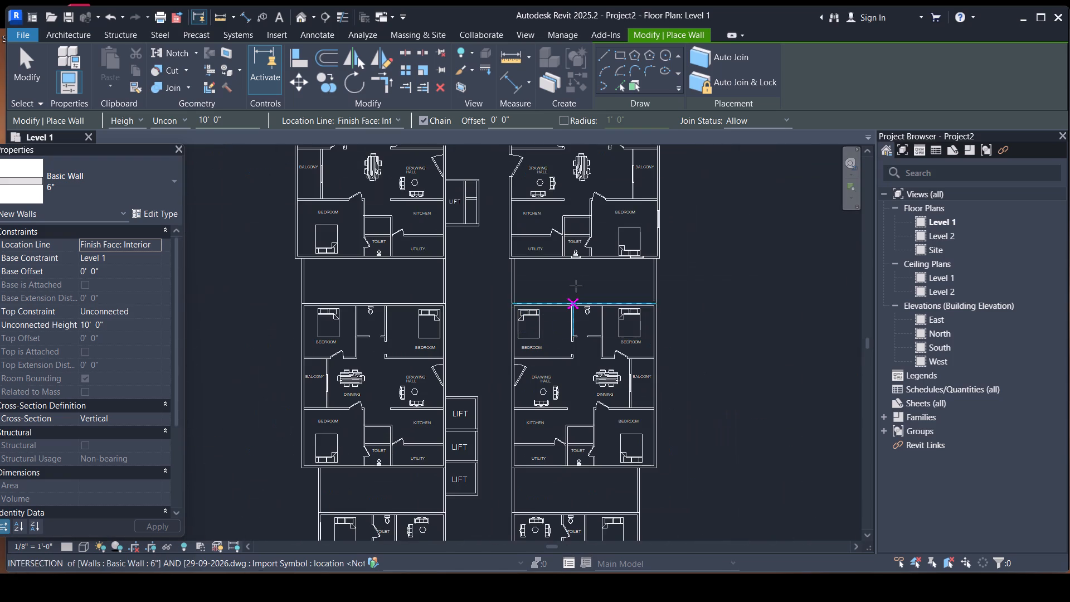
middle_click_drag(576, 274, 537, 446)
scroll(485, 259, "up", 2)
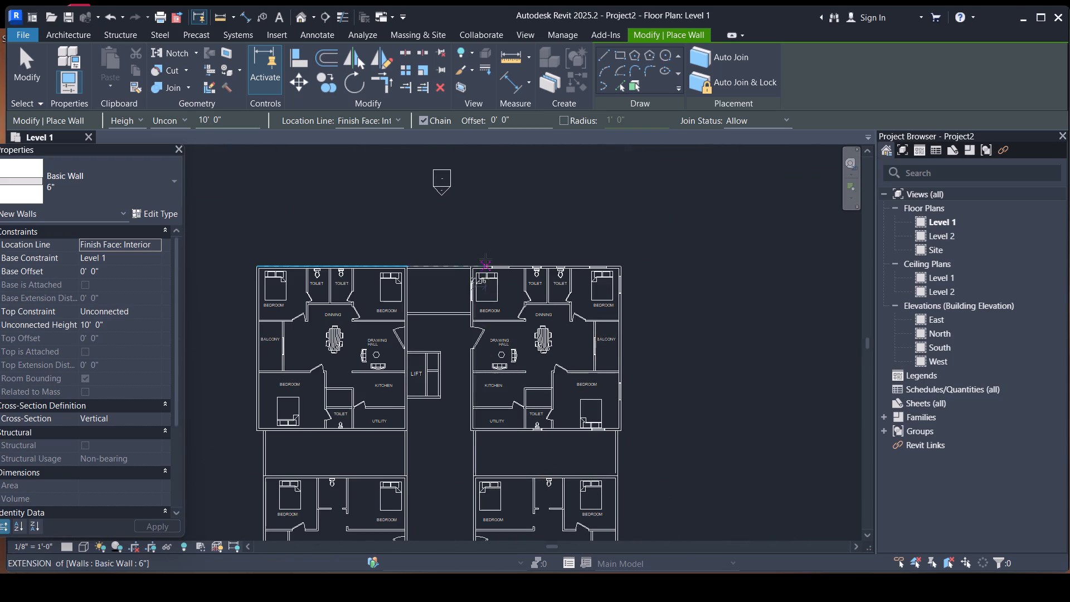
scroll(485, 259, "up", 13)
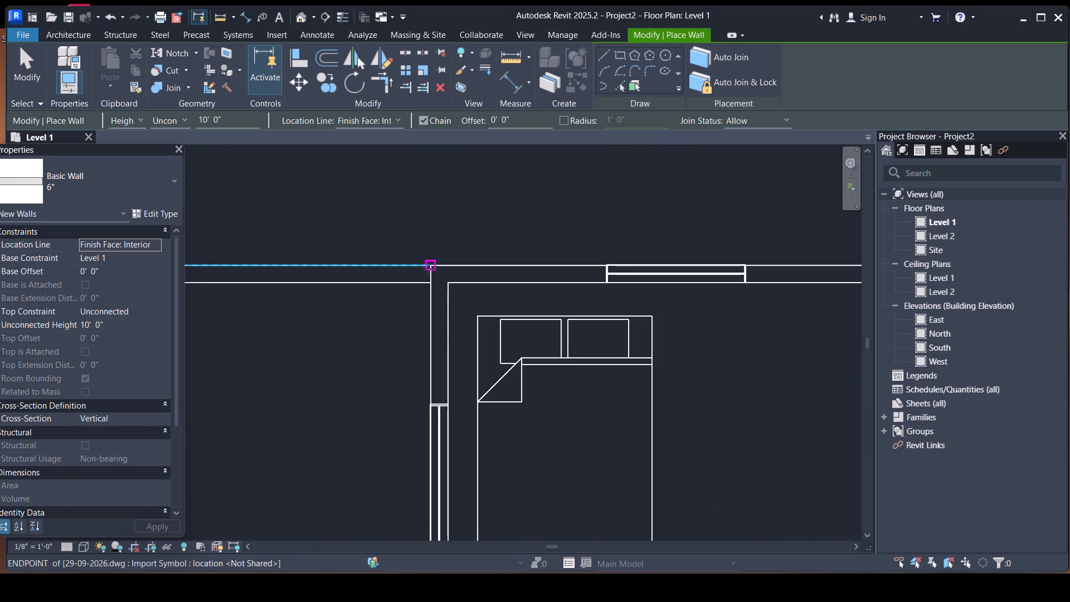
left_click(429, 268)
scroll(582, 269, "down", 4)
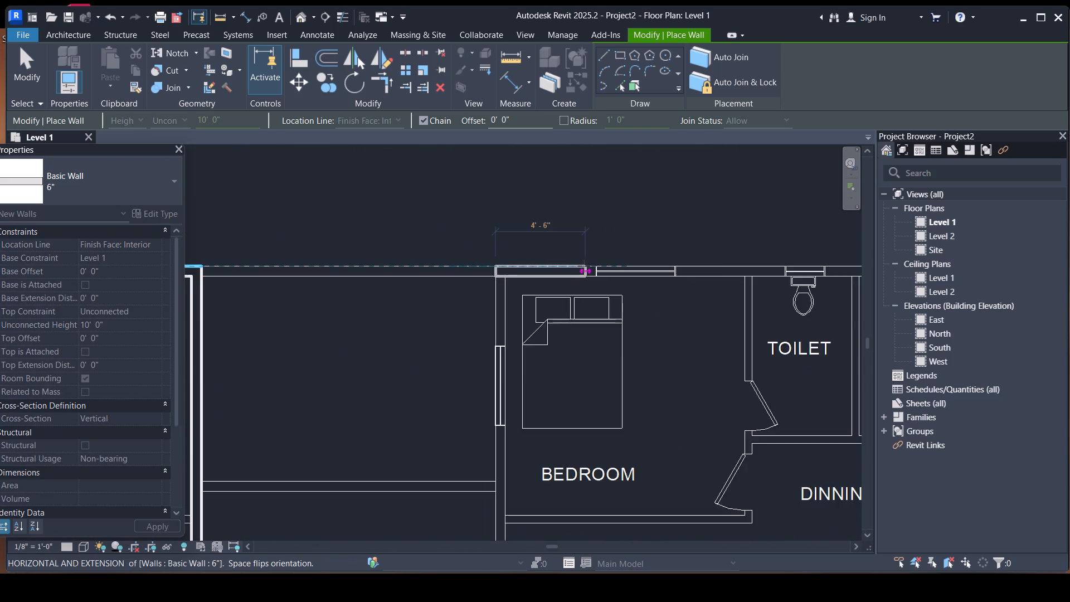
scroll(583, 266, "down", 7)
scroll(596, 257, "up", 1)
scroll(597, 255, "down", 7)
scroll(675, 261, "up", 5)
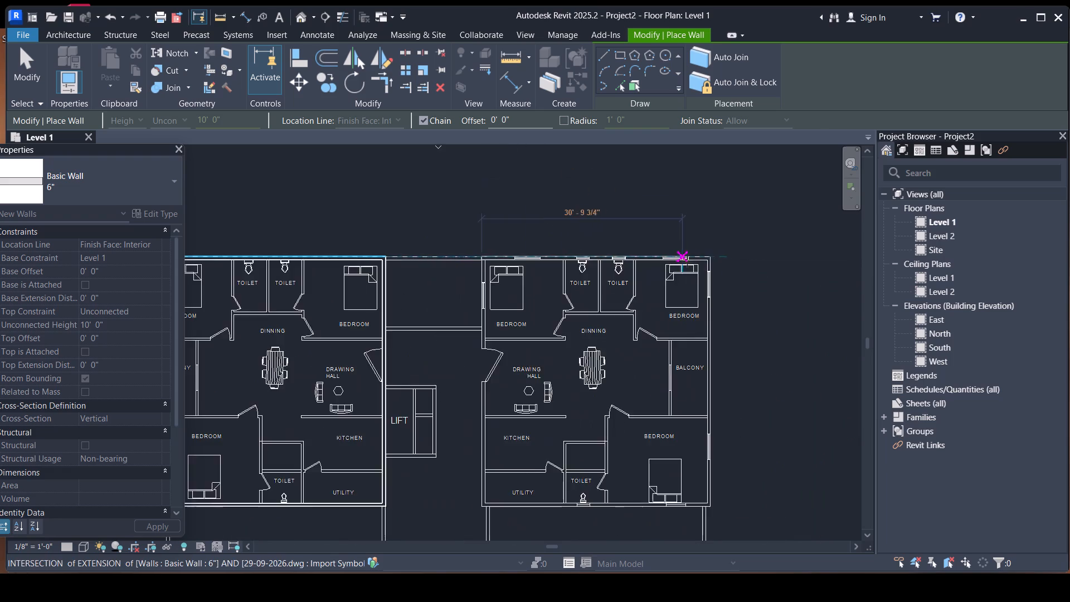
scroll(688, 260, "up", 6)
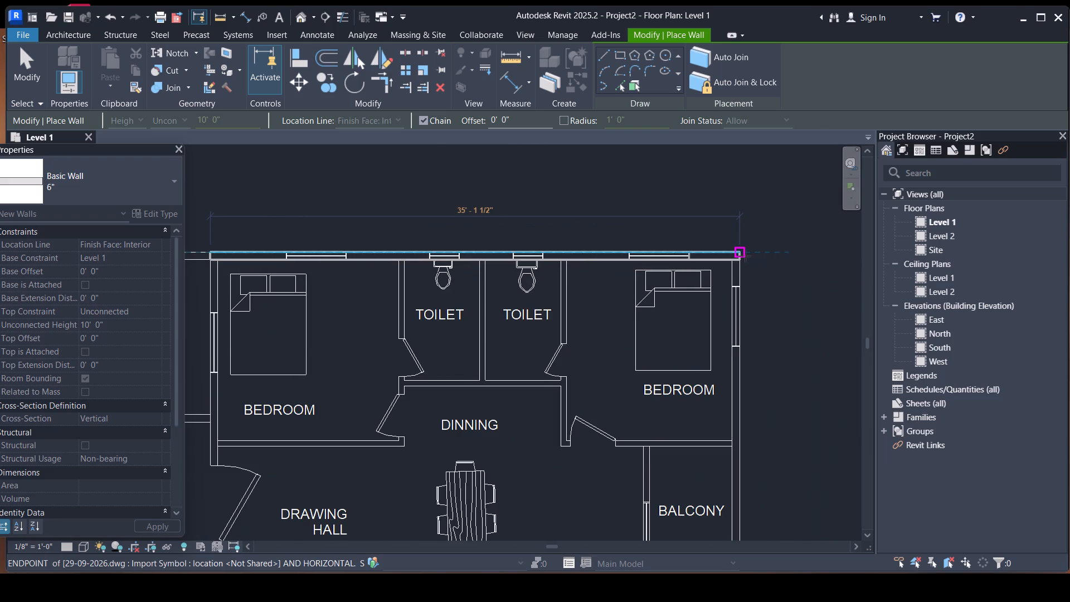
left_click(742, 256)
Continue the wall chain down the topmost apartment's outer side, past the balcony, to the lower bedroom's outer corner.
scroll(742, 332, "down", 4)
scroll(742, 332, "up", 1)
scroll(742, 332, "down", 4)
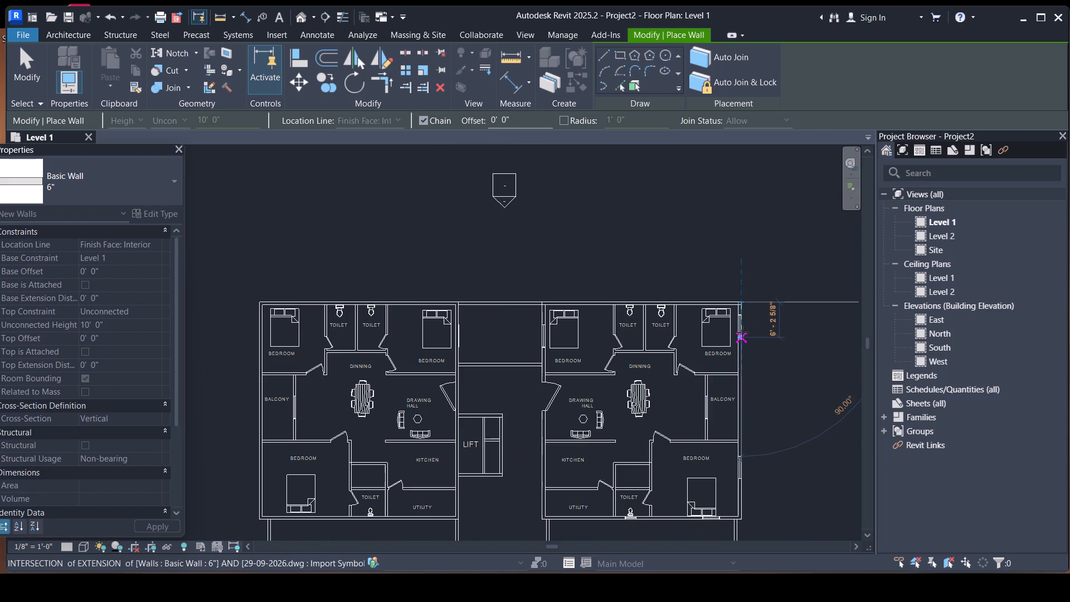
middle_click_drag(751, 382, 751, 256)
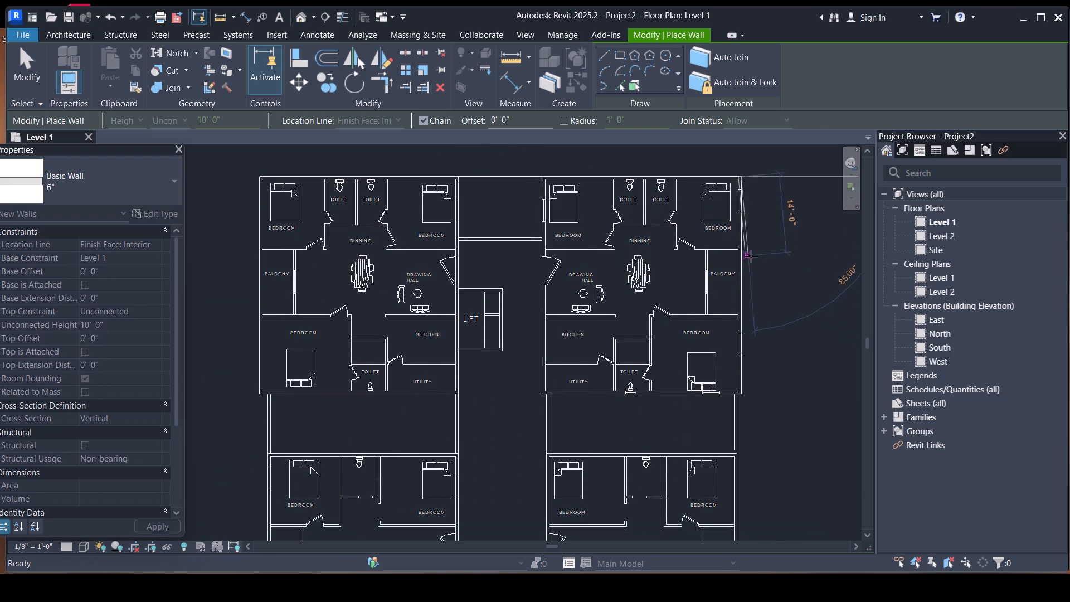
scroll(743, 347, "up", 4)
scroll(731, 430, "up", 6)
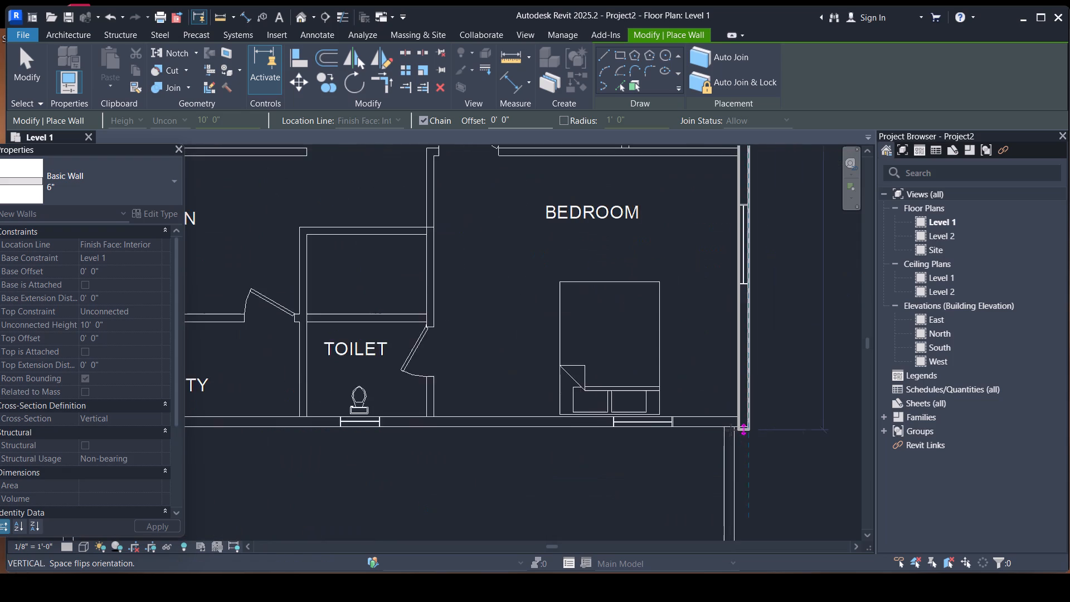
left_click(754, 422)
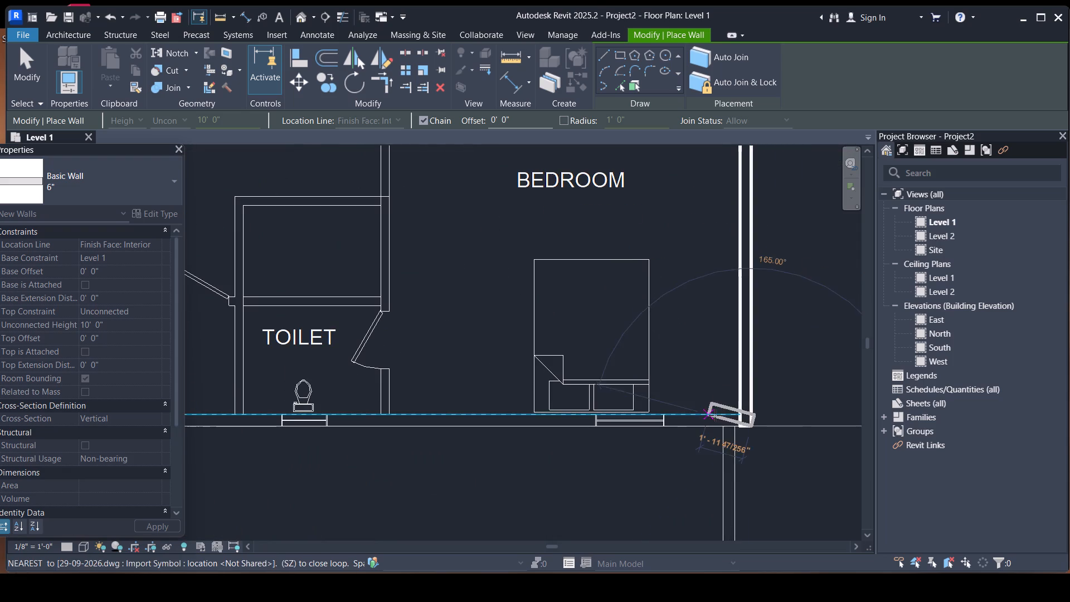
Continue the chain along the apartment's bottom edge, past the toilet, to the corridor-side corner of the utility.
scroll(695, 428, "down", 5)
scroll(695, 428, "up", 1)
scroll(695, 428, "down", 1)
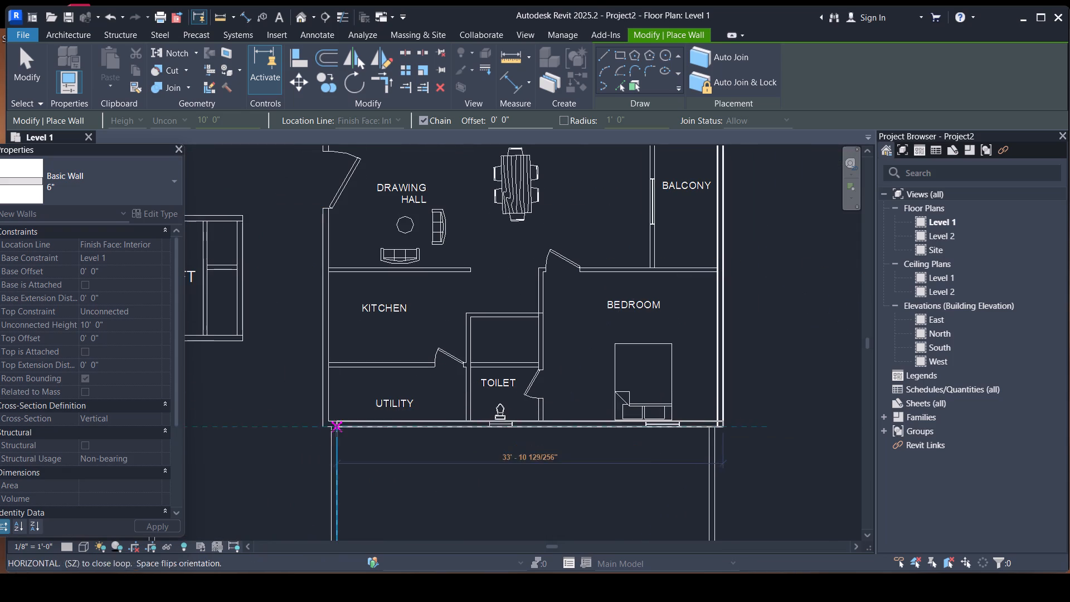
scroll(309, 423, "up", 8)
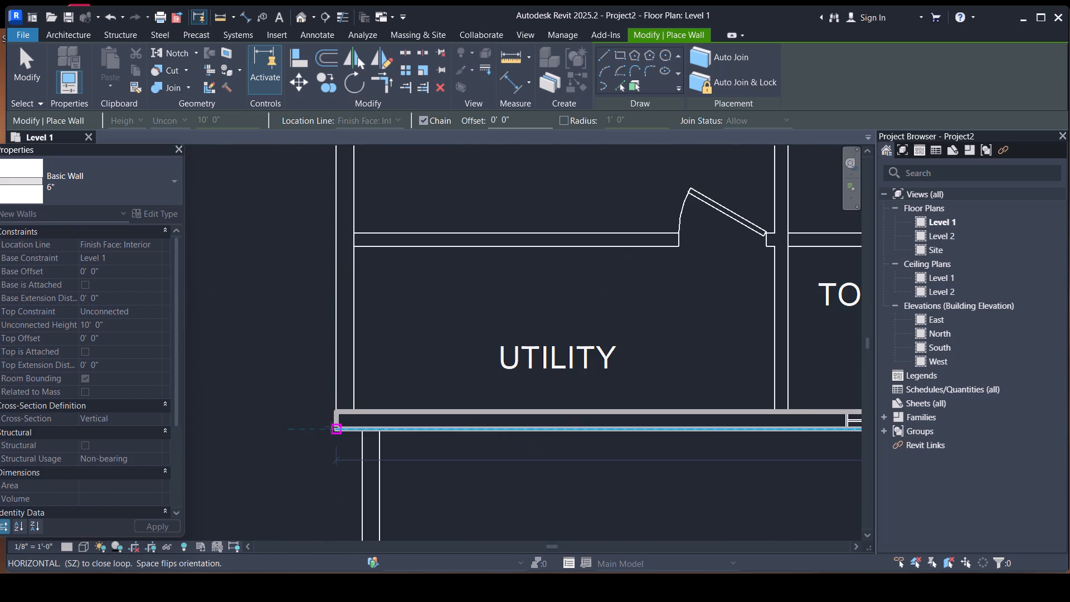
left_click(331, 426)
Continue the chain up the apartment's corridor side, past the kitchen and drawing hall entrance, to the upper bedroom corner.
scroll(335, 386, "down", 6)
middle_click_drag(335, 386, 308, 504)
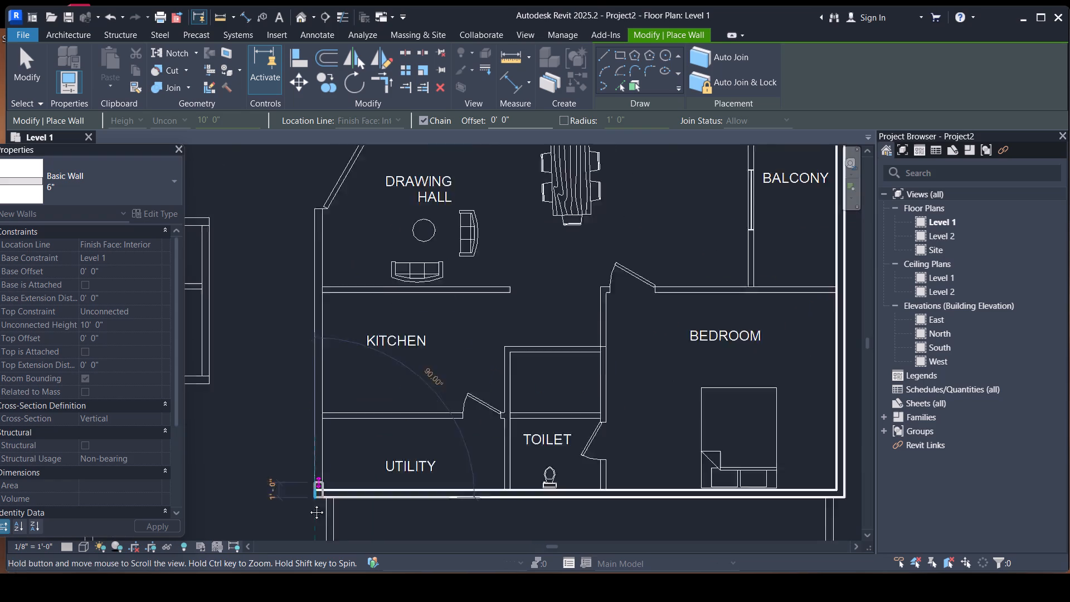
middle_click_drag(308, 504, 298, 557)
scroll(299, 468, "down", 2)
scroll(289, 452, "up", 1)
scroll(286, 448, "down", 6)
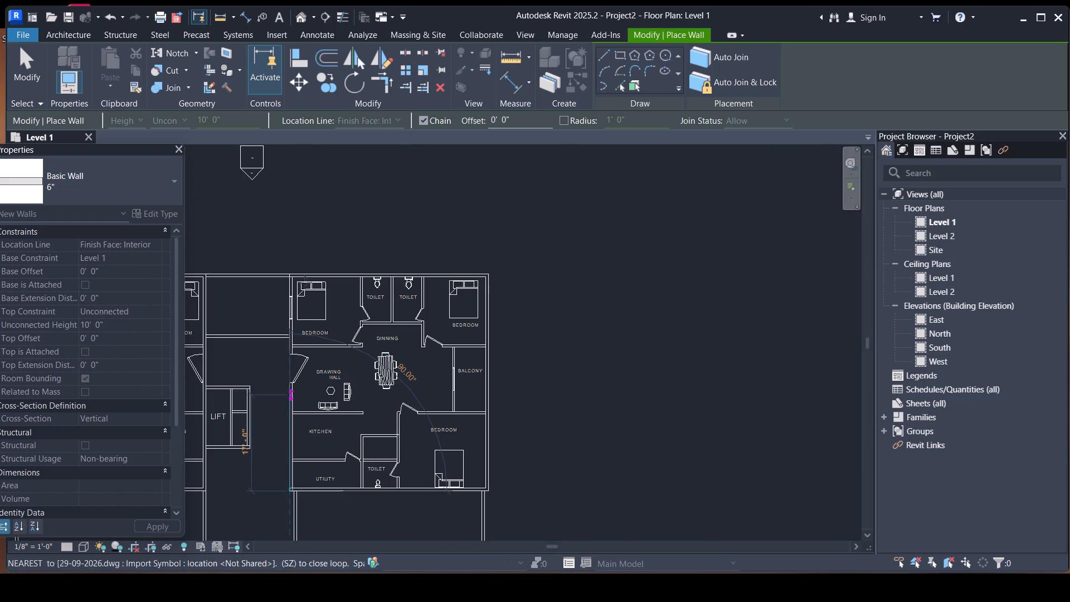
scroll(295, 275, "up", 11)
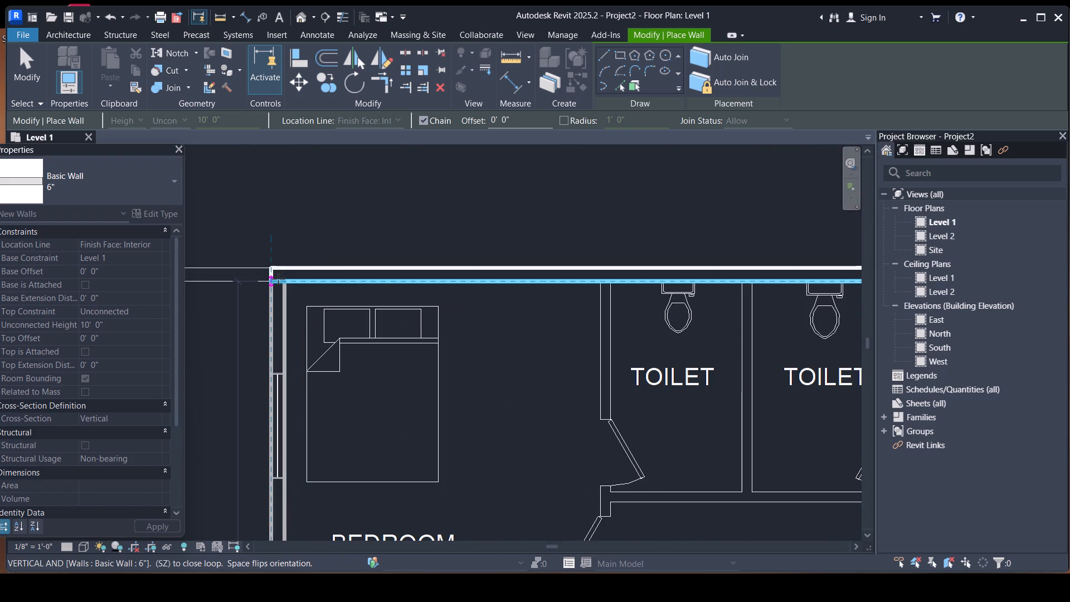
left_click(277, 281)
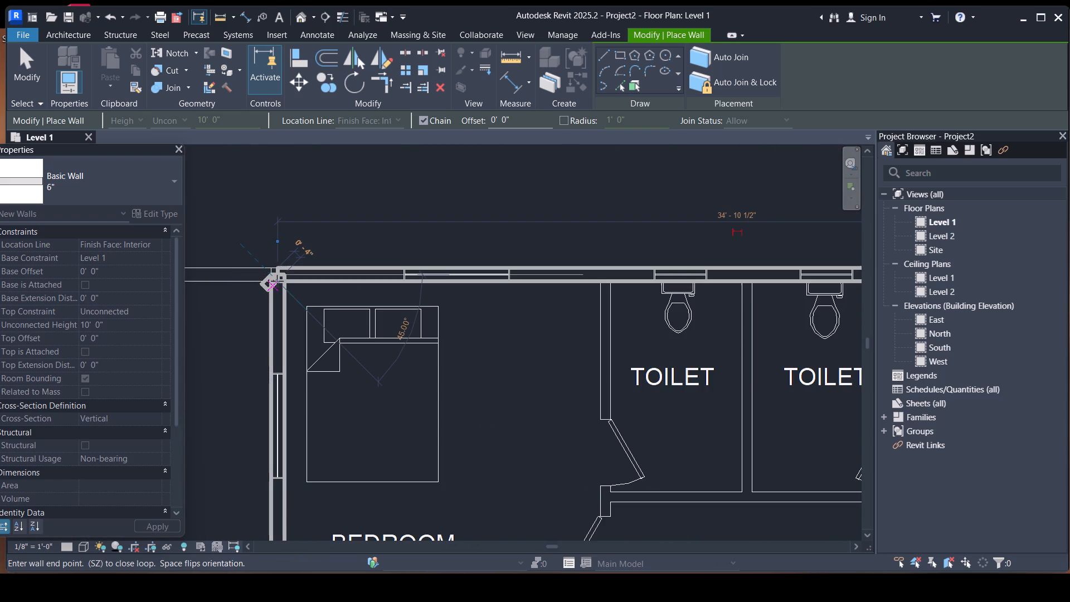
End the exterior wall chain and duplicate the 6" basic wall type under the name 4.5".
key("Escape")
scroll(321, 259, "down", 3)
scroll(321, 257, "up", 1)
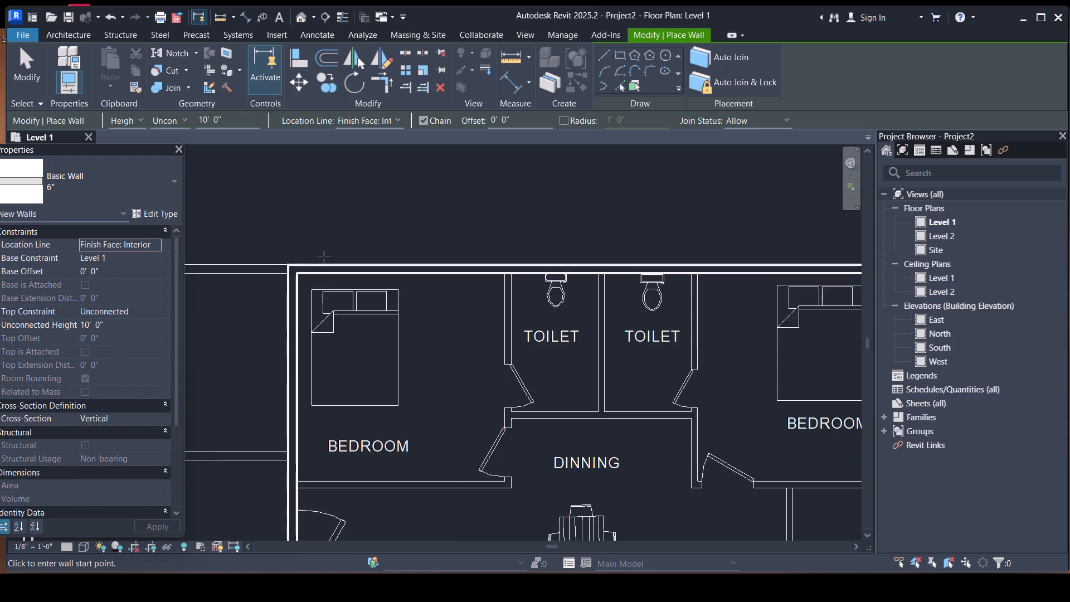
scroll(324, 257, "down", 13)
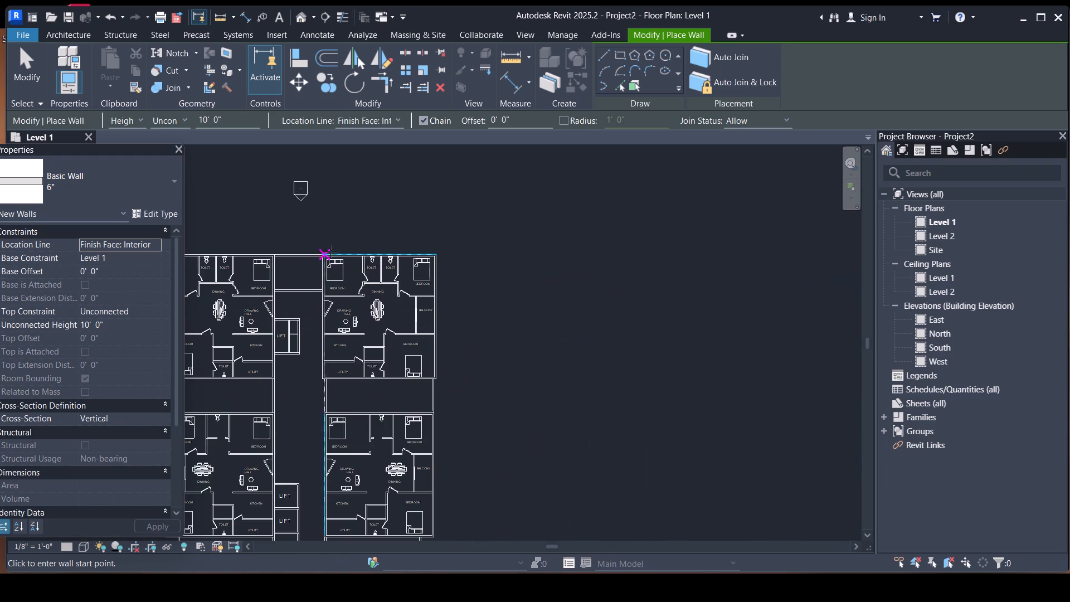
middle_click_drag(428, 228, 639, 197)
left_click(145, 216)
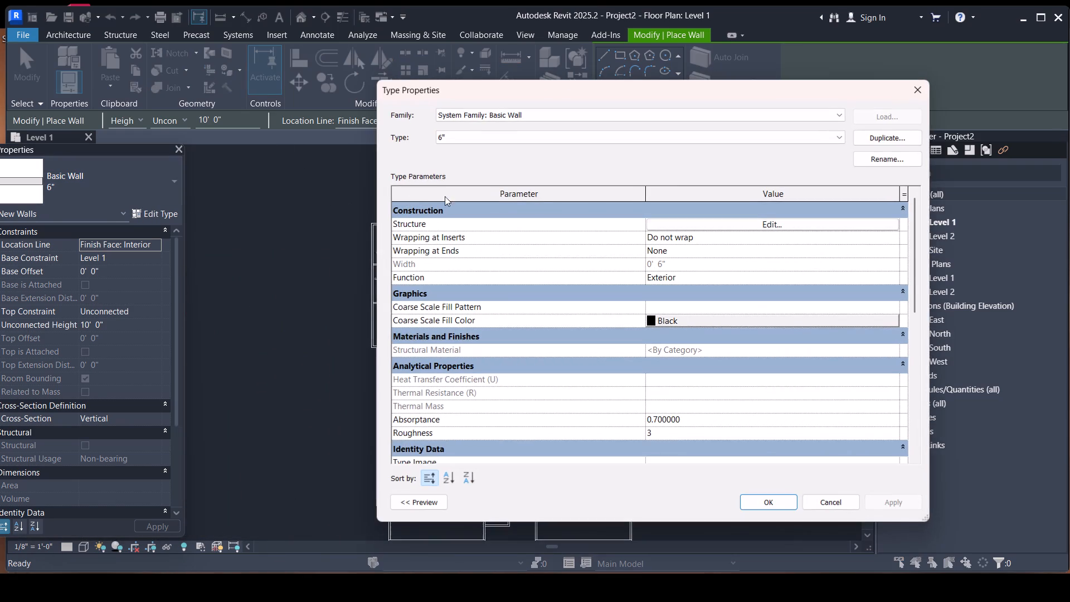
left_click(901, 134)
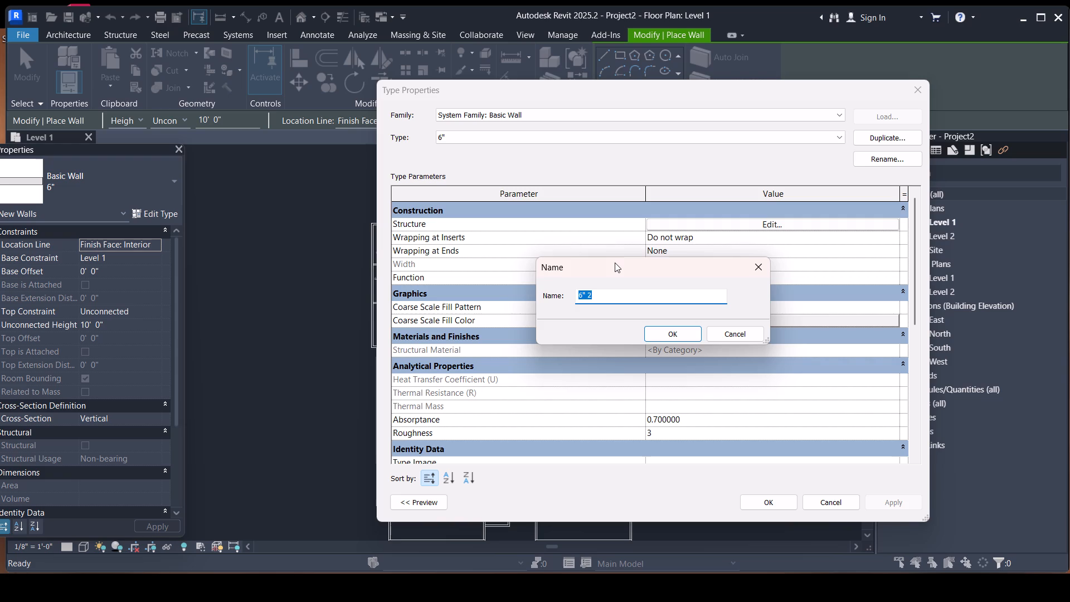
key("BackSpace")
type("4.5\"")
key("Return")
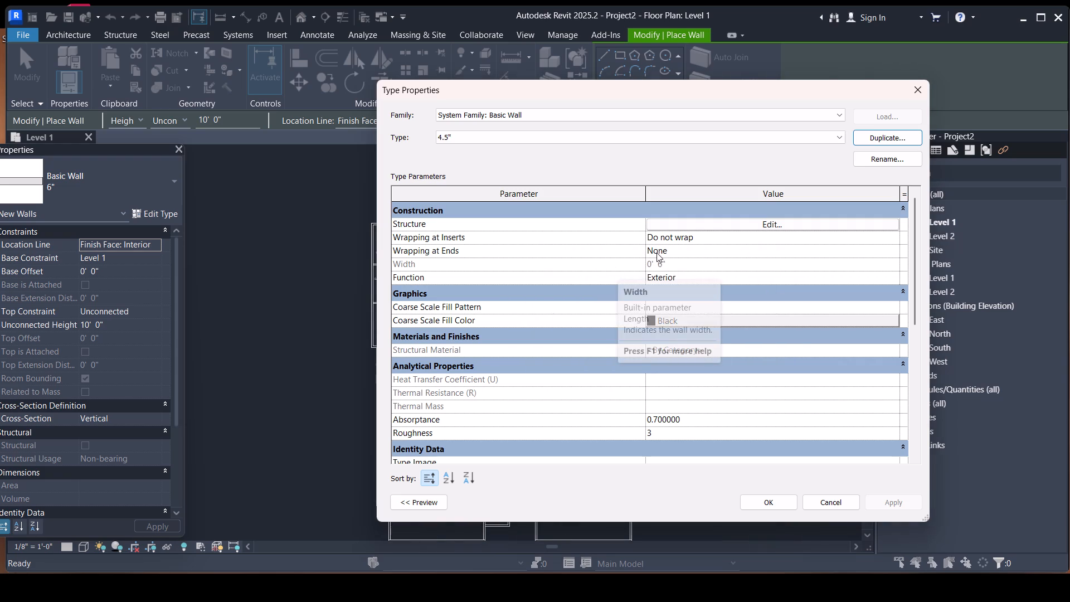
Set the structure layer thickness of the 4.5" wall type to 4.5" and apply the type.
left_click(790, 228)
left_click(649, 227)
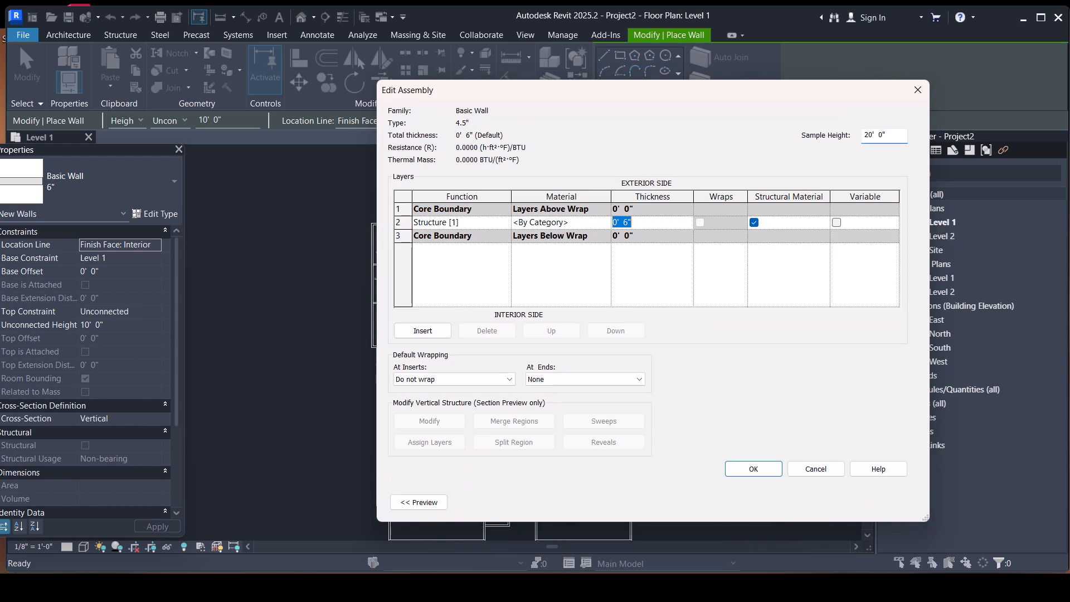
key("BackSpace")
type("4.5\"")
key("Return")
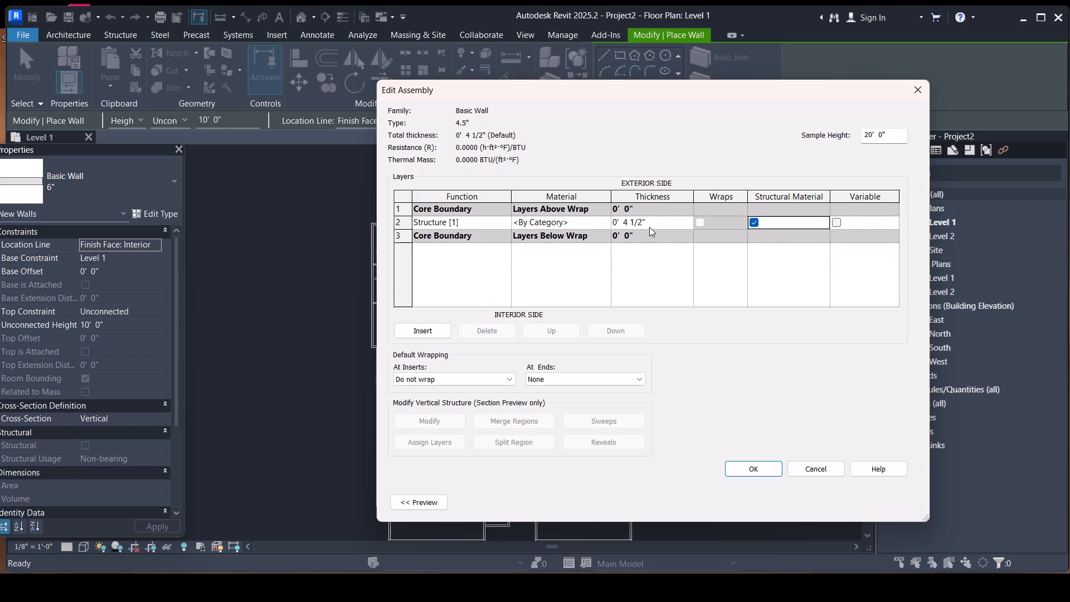
left_click_drag(741, 475, 736, 468)
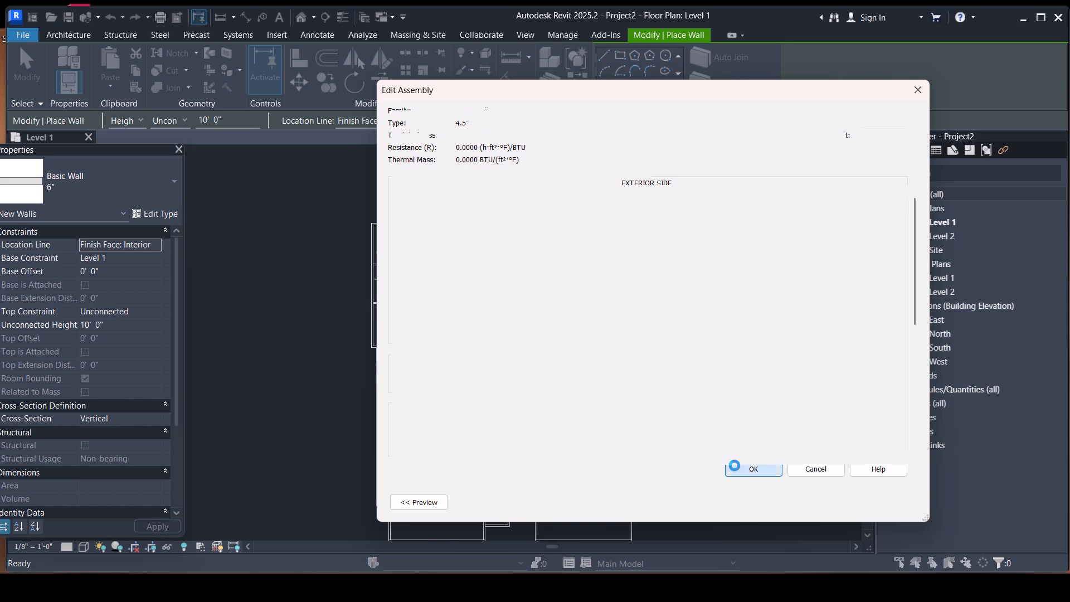
left_click(904, 503)
left_click(775, 500)
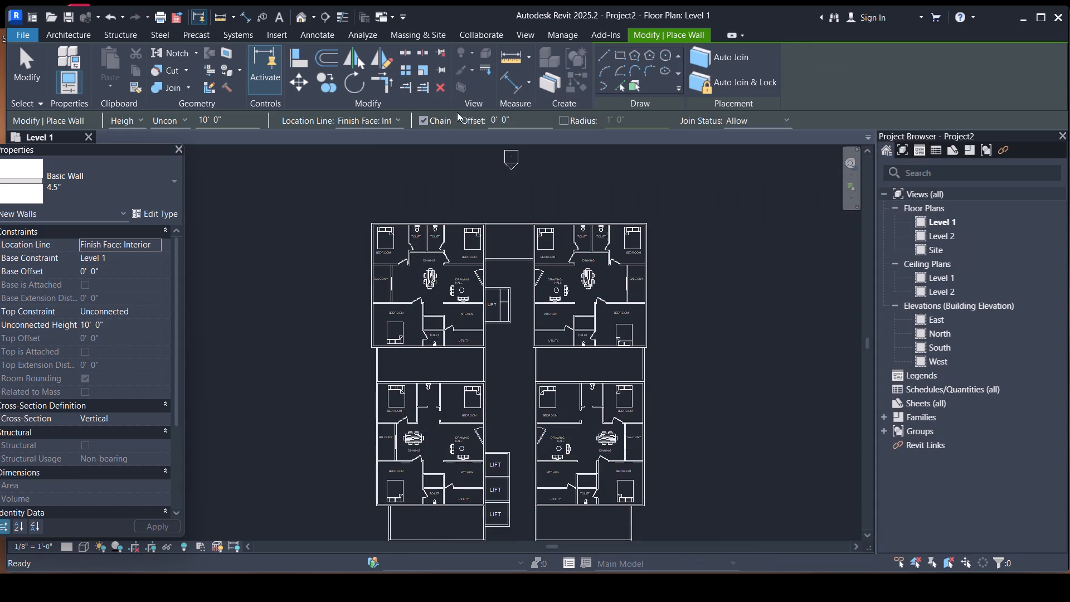
Draw a 4.5" wall about 12'-7" long between the topmost left-row apartment's outer upper bedroom and toilet, down to the bedroom's lower corner.
left_click(605, 53)
scroll(417, 215, "up", 4)
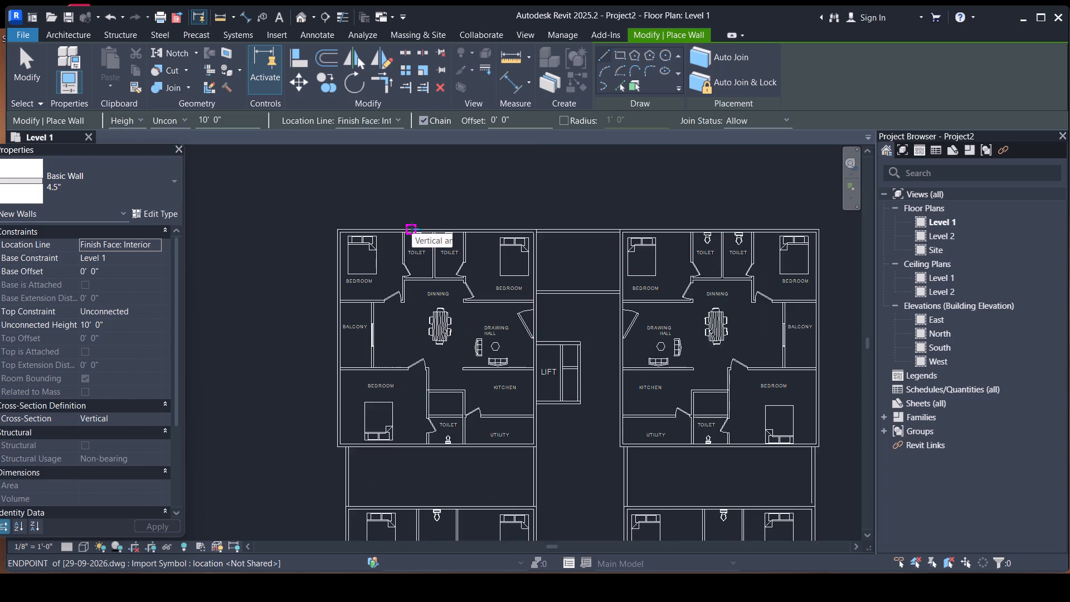
scroll(402, 247, "up", 12)
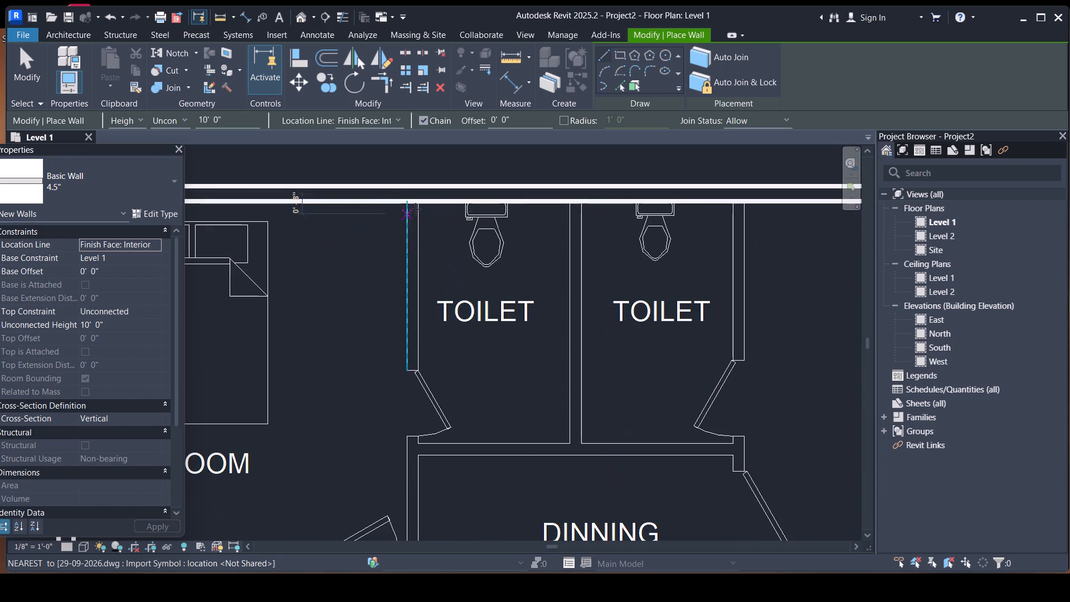
left_click(415, 207)
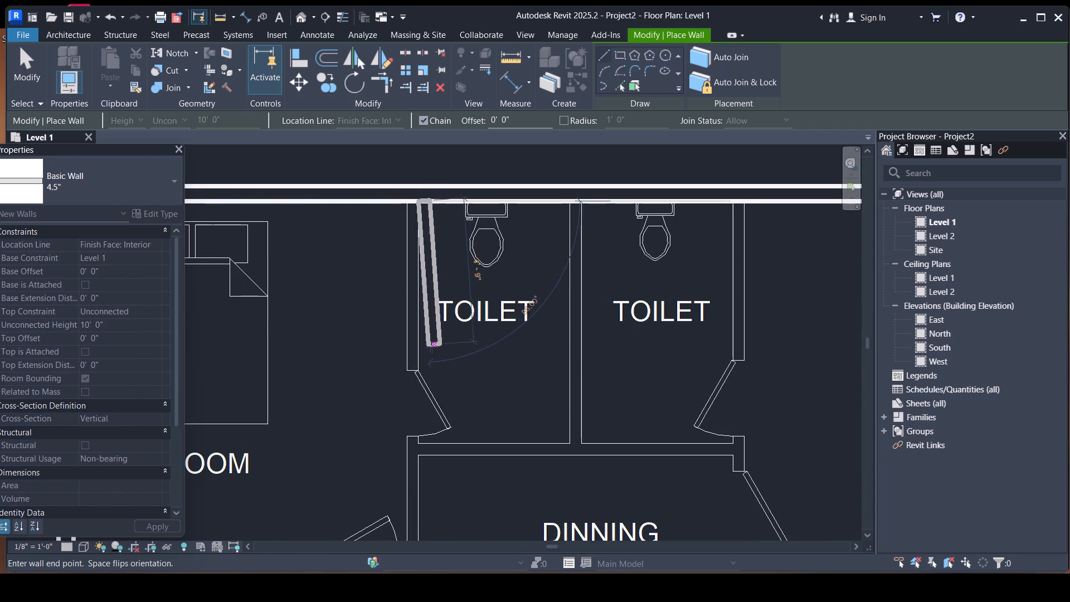
key("space")
scroll(407, 342, "down", 2)
scroll(407, 342, "up", 1)
scroll(407, 342, "down", 5)
scroll(422, 442, "up", 4)
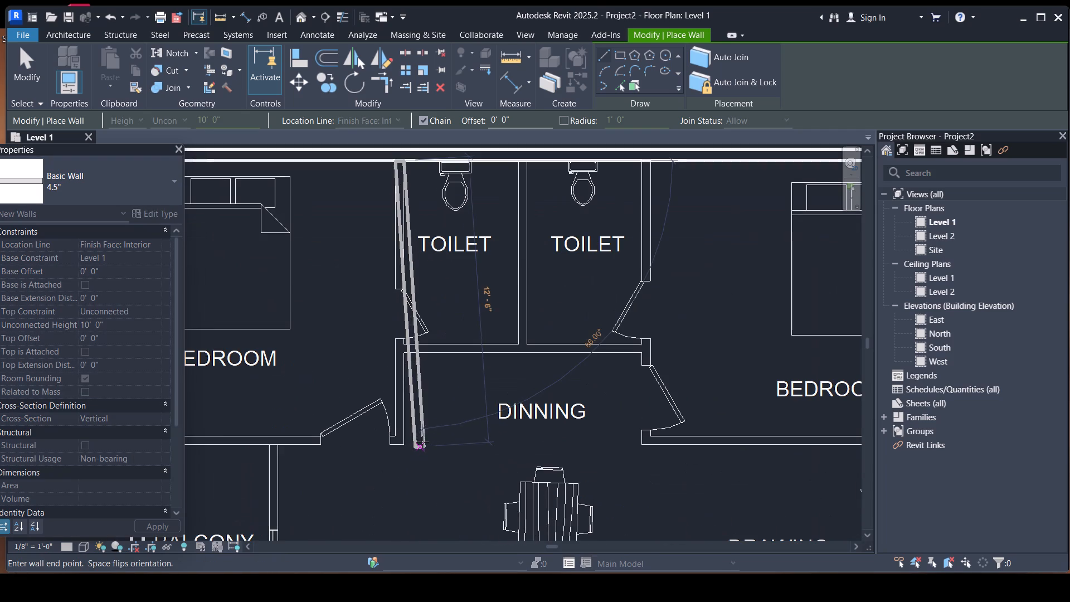
scroll(389, 431, "up", 3)
left_click(407, 449)
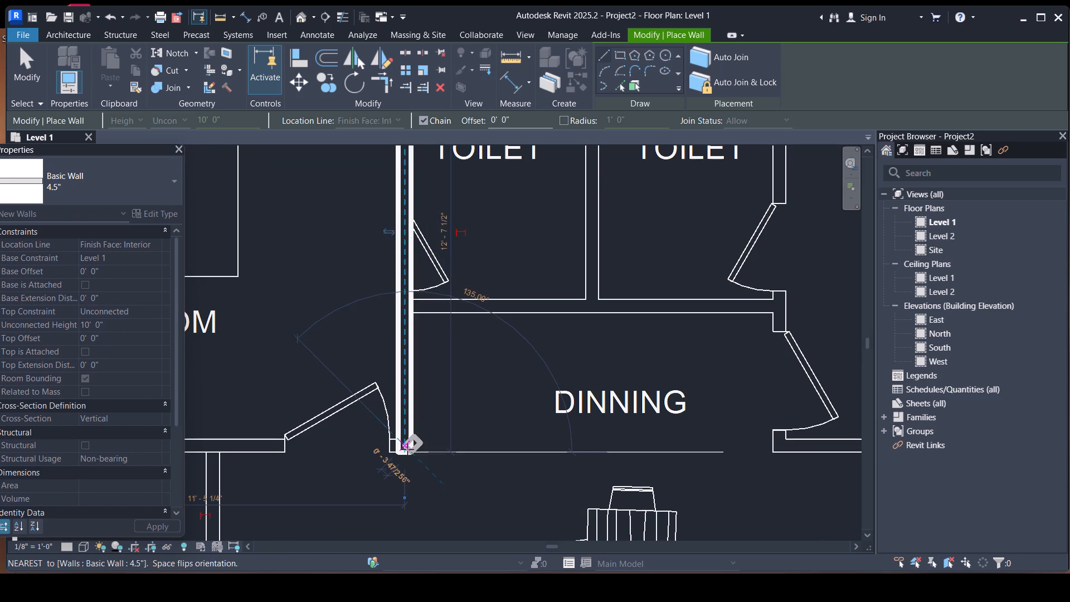
Continue the 4.5" wall along the upper bedroom's bottom edge, across its doorway, to the apartment's outer wall.
scroll(271, 440, "down", 2)
middle_click_drag(284, 435, 489, 401)
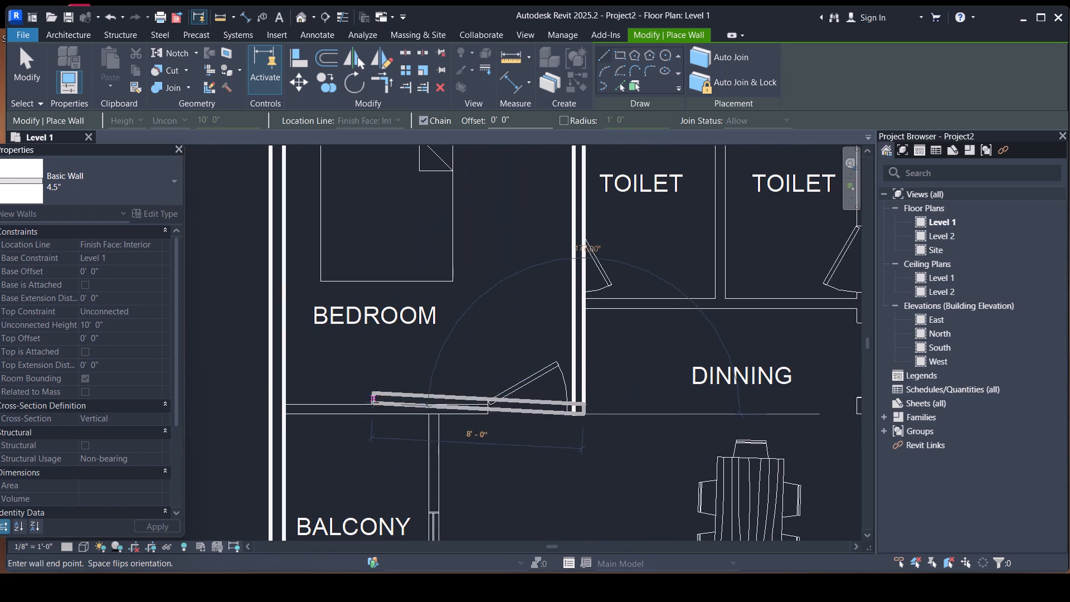
left_click(288, 411)
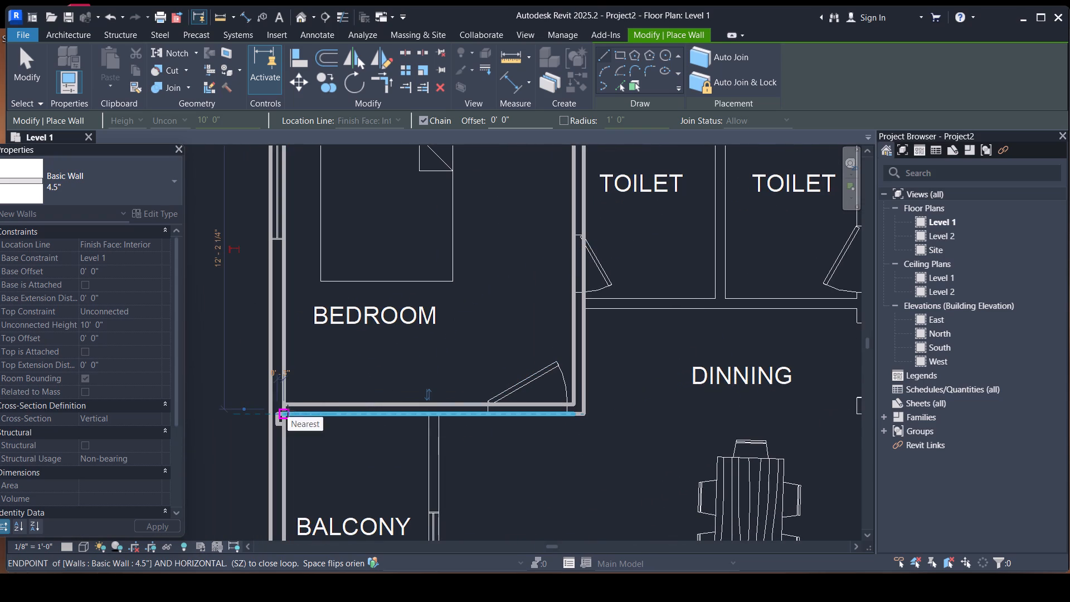
key("Escape")
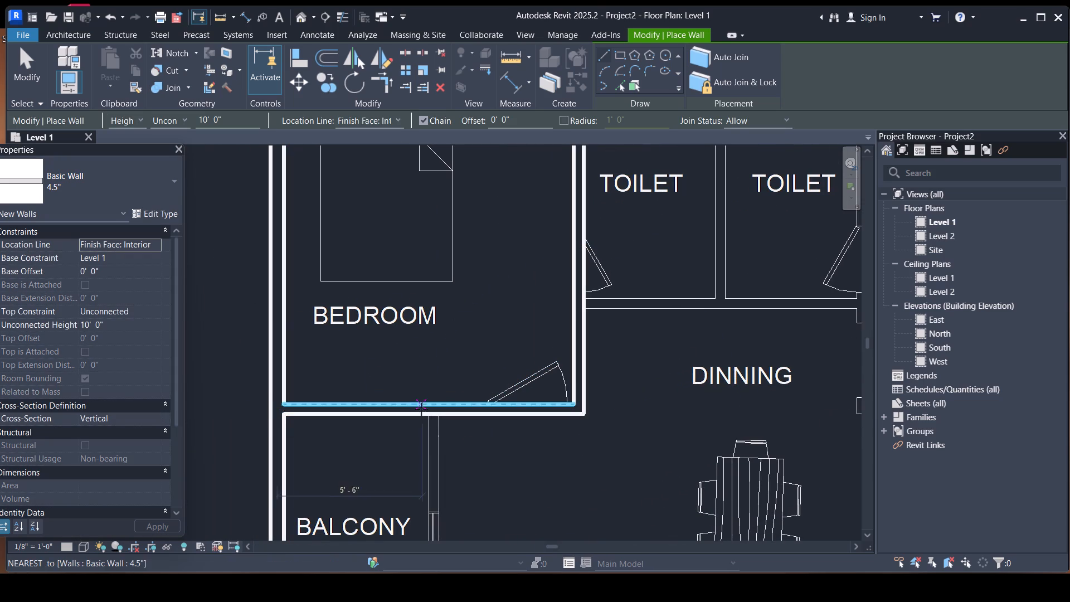
Draw the balcony's inner 4.5" wall, about 11'-10" long, from the upper bedroom wall down to the lower bedroom's top edge.
left_click(428, 415)
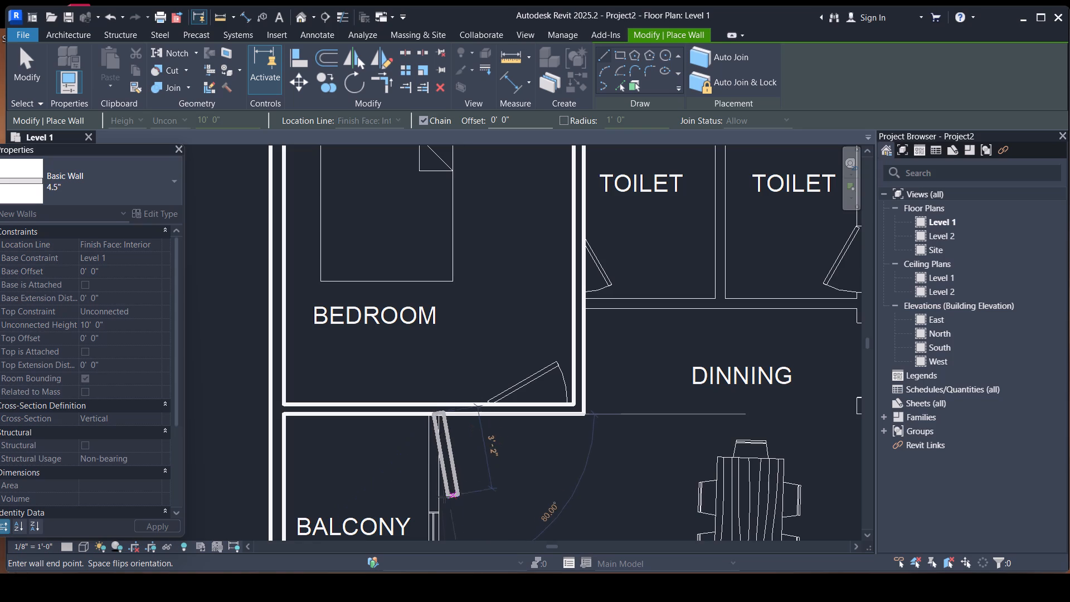
key("Escape")
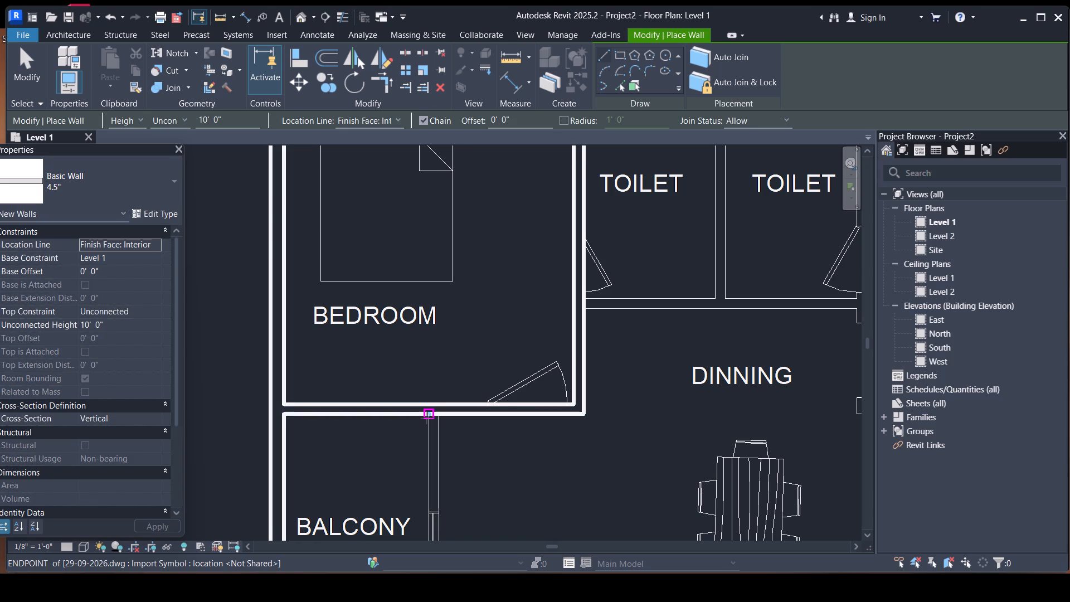
scroll(427, 417, "up", 4)
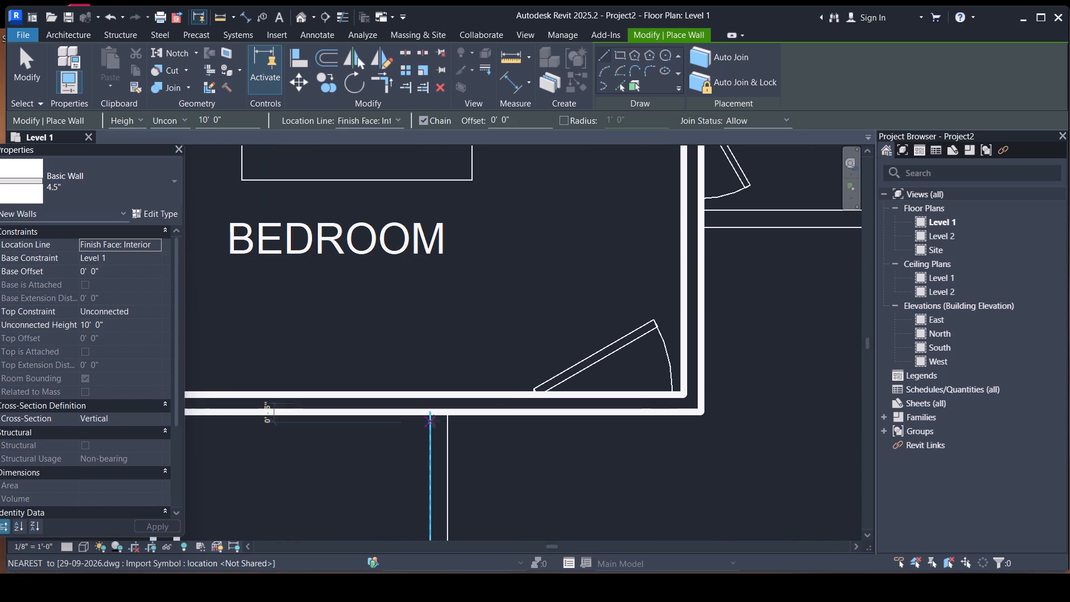
left_click(430, 415)
scroll(430, 396, "down", 7)
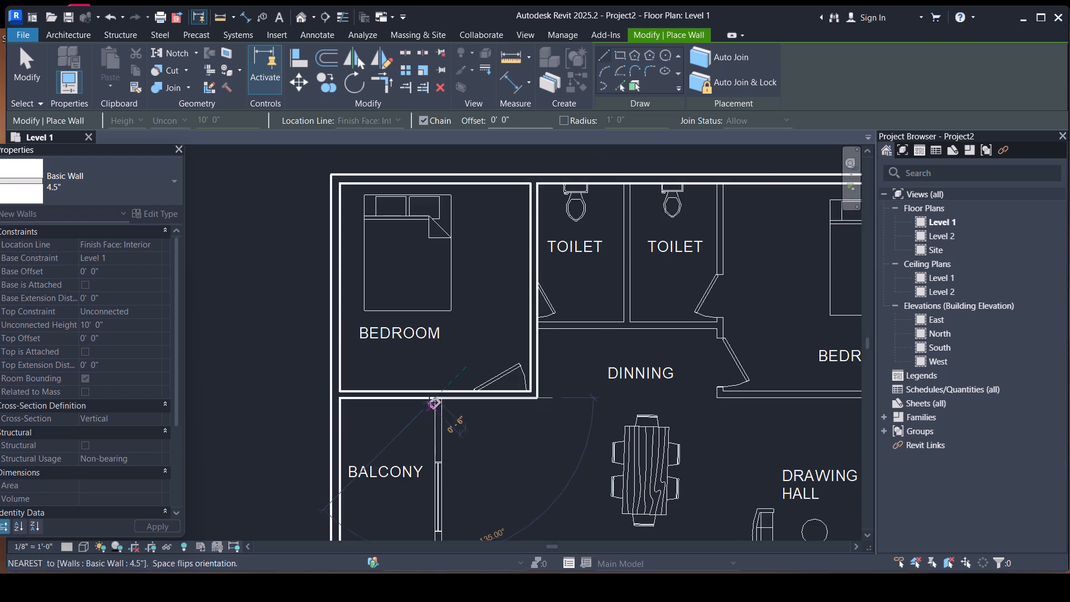
scroll(429, 403, "down", 7)
scroll(429, 491, "up", 4)
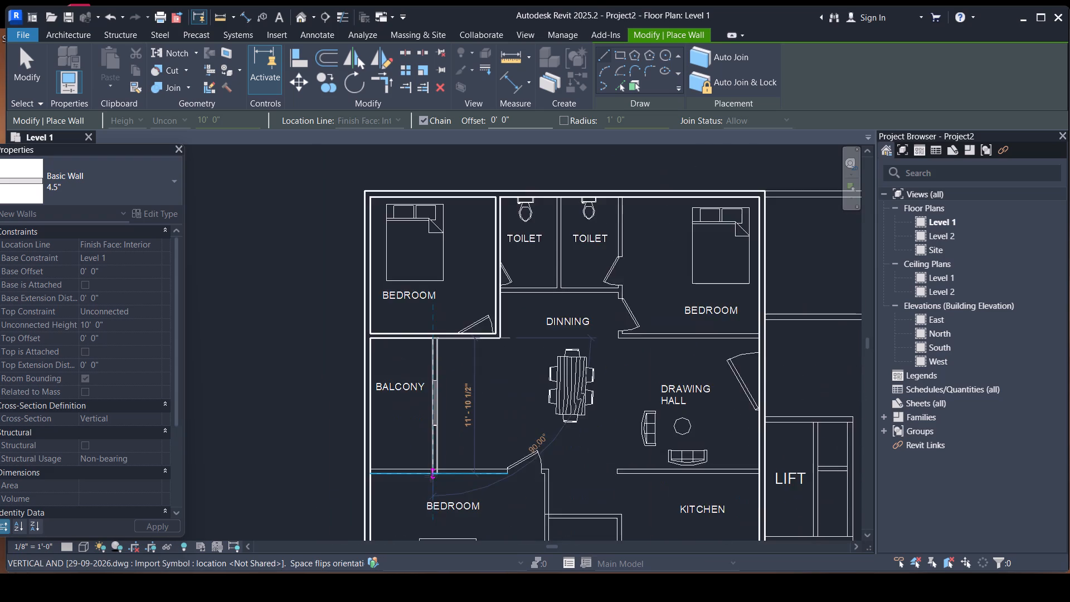
scroll(431, 475, "up", 11)
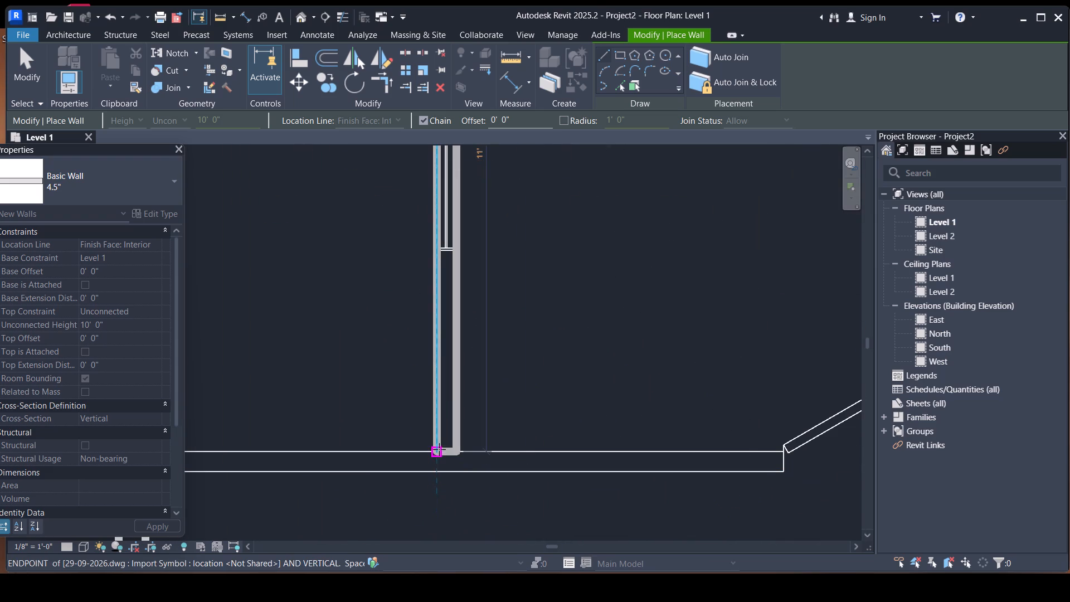
left_click(439, 449)
key("Escape")
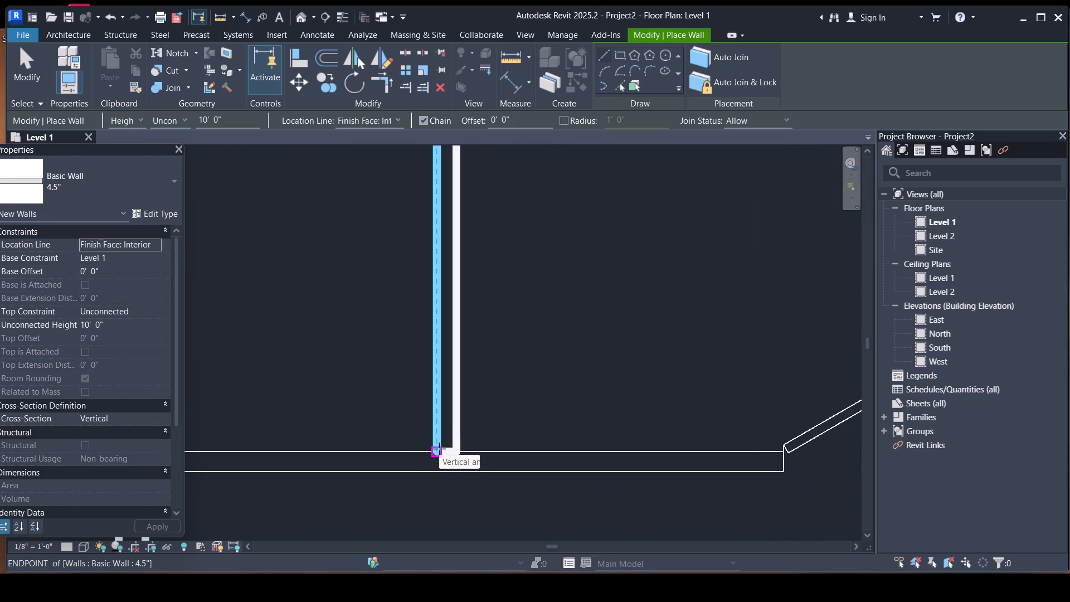
Draw a 4.5" wall along the lower bedroom's top edge, from the outer wall past the doorway to the inner corner, flipped to the bedroom side.
scroll(553, 375, "down", 2)
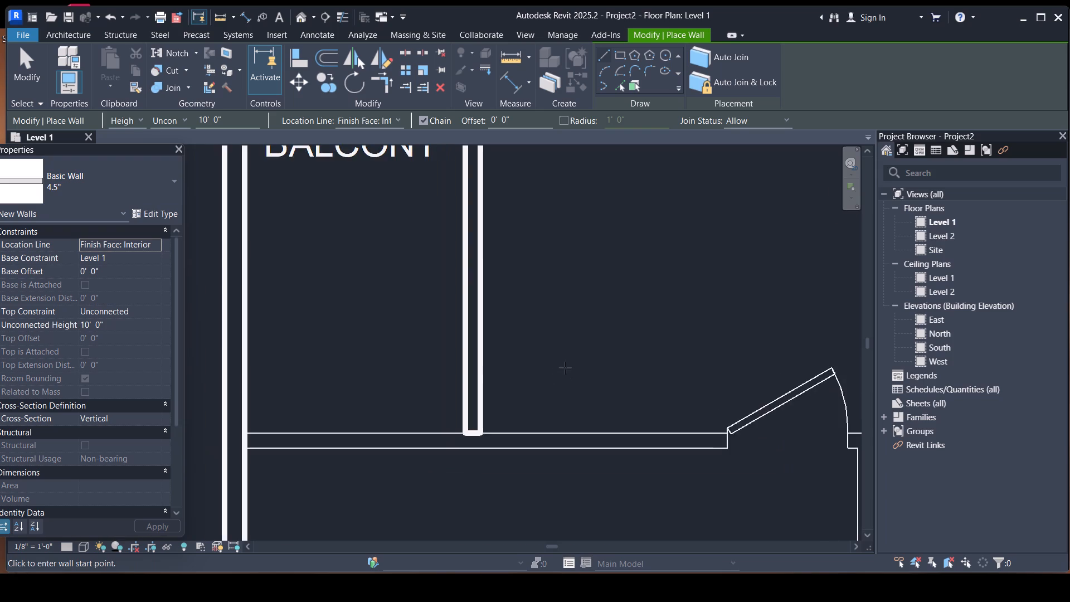
scroll(565, 368, "down", 1)
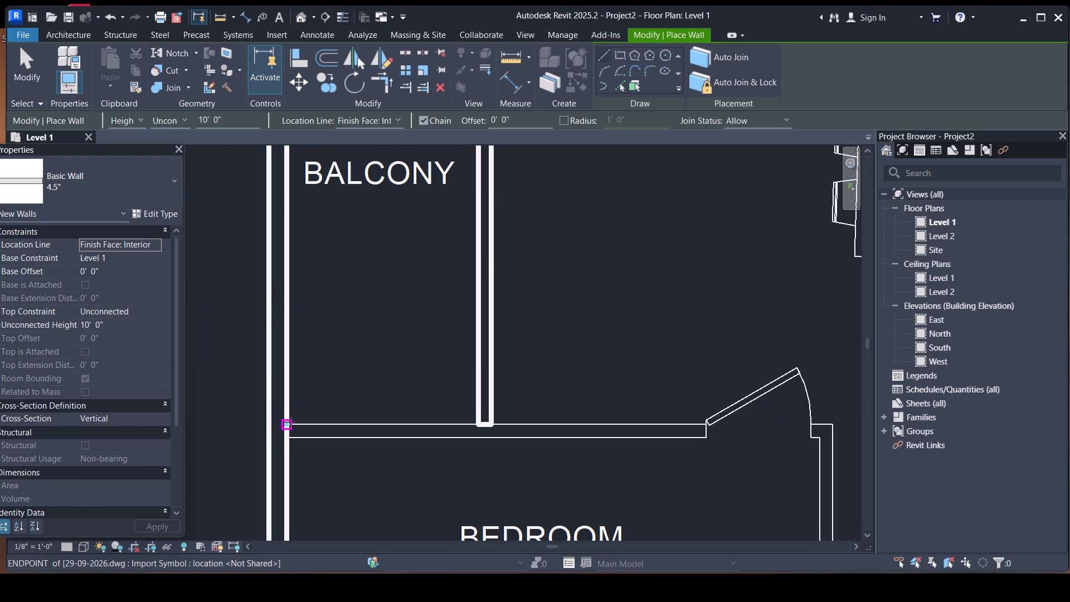
left_click(290, 422)
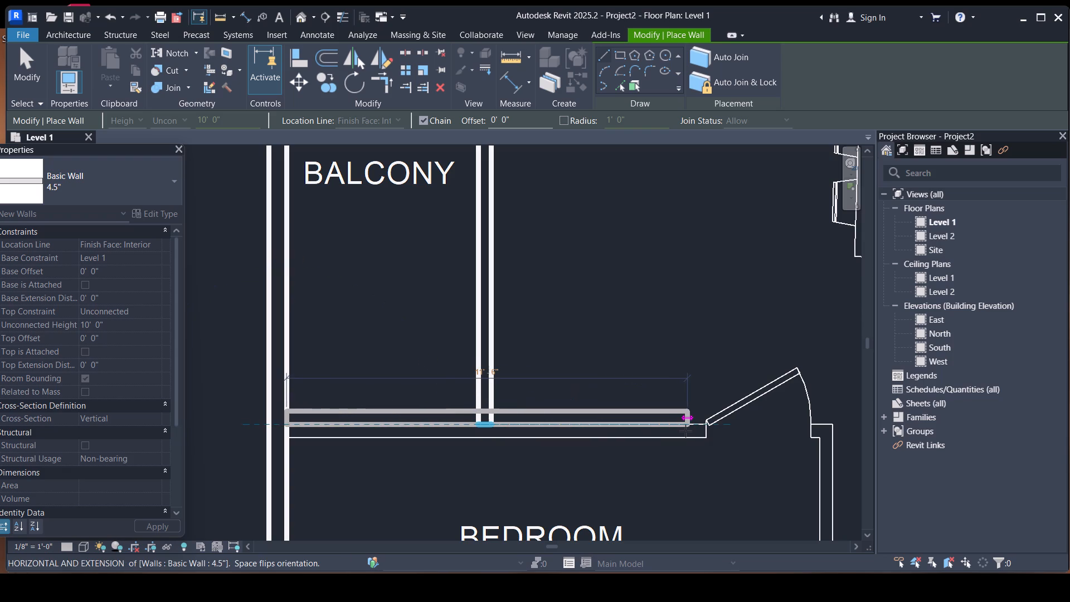
key("space")
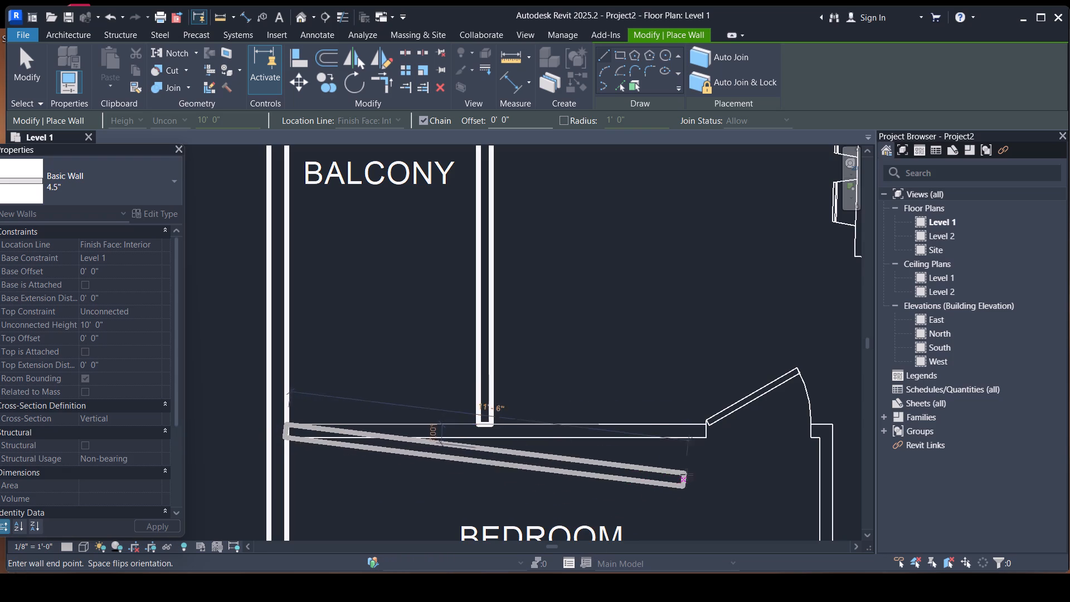
scroll(686, 422, "down", 3)
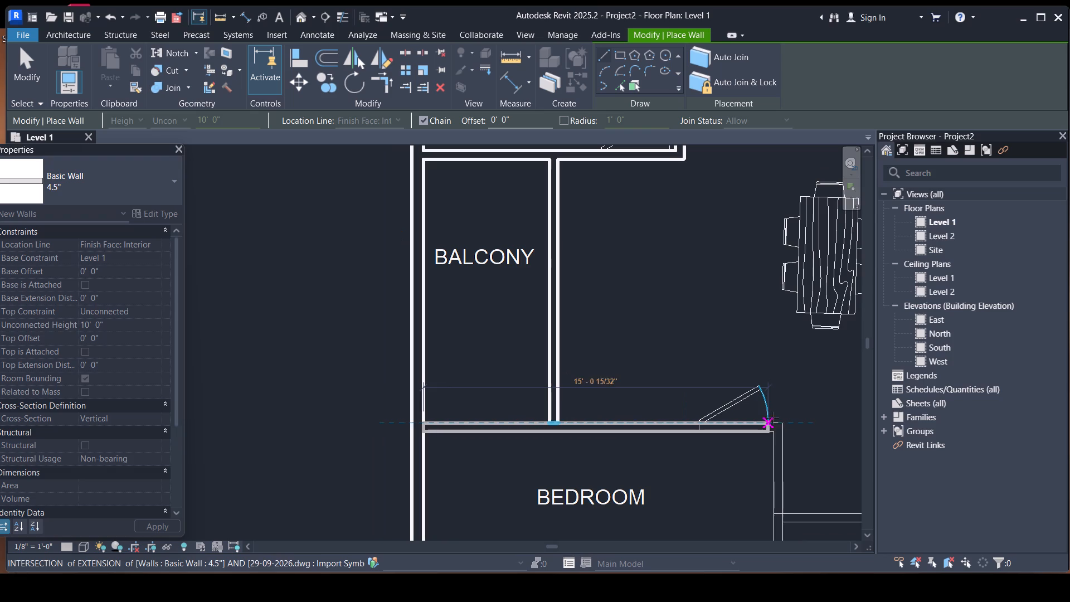
left_click(781, 423)
Continue the 4.5" wall down the lower bedroom's inner side, past the toilet door, to the apartment's bottom wall, and end the chain.
scroll(753, 410, "down", 4)
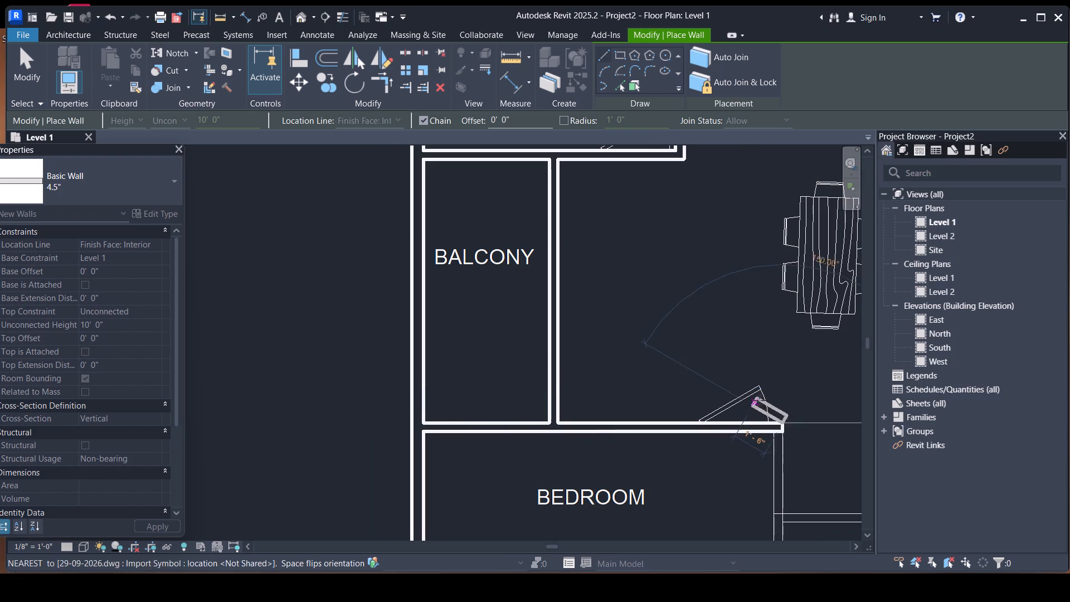
scroll(771, 392, "down", 4)
scroll(765, 499, "up", 6)
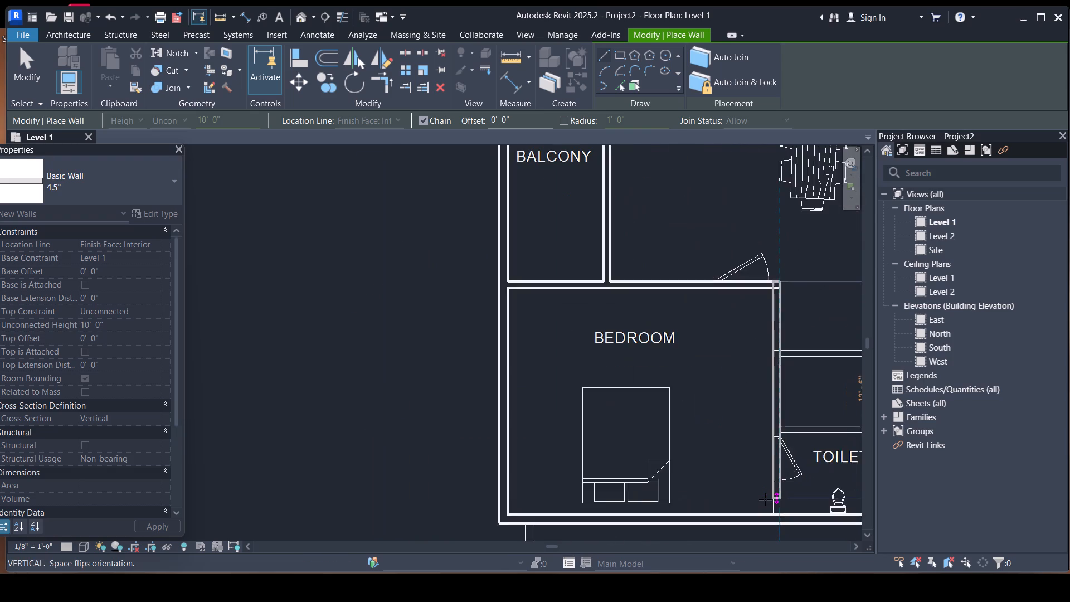
scroll(765, 499, "up", 2)
middle_click_drag(745, 489, 533, 368)
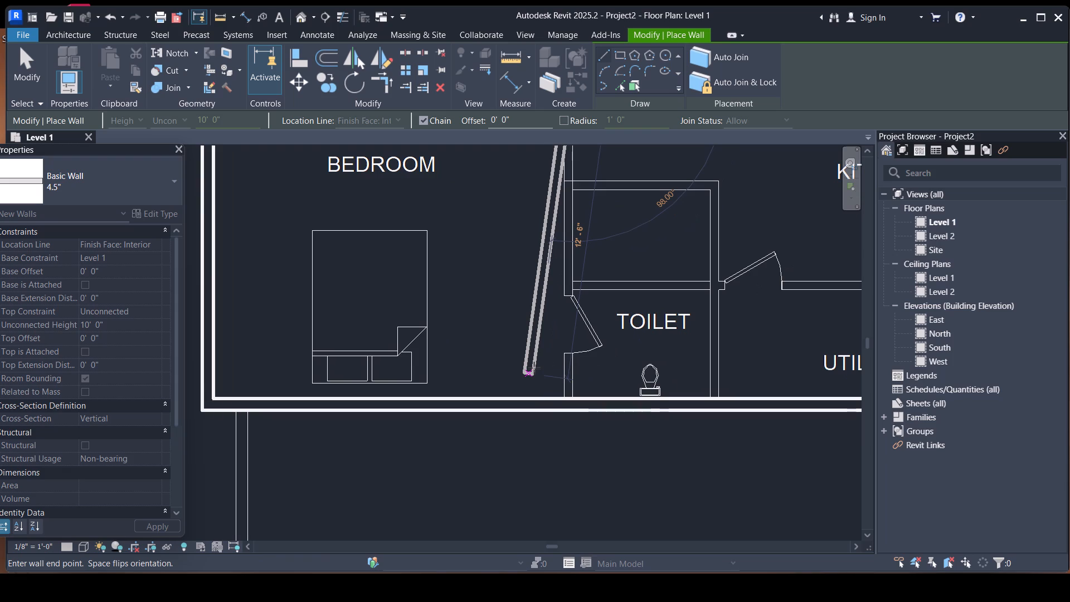
left_click(571, 398)
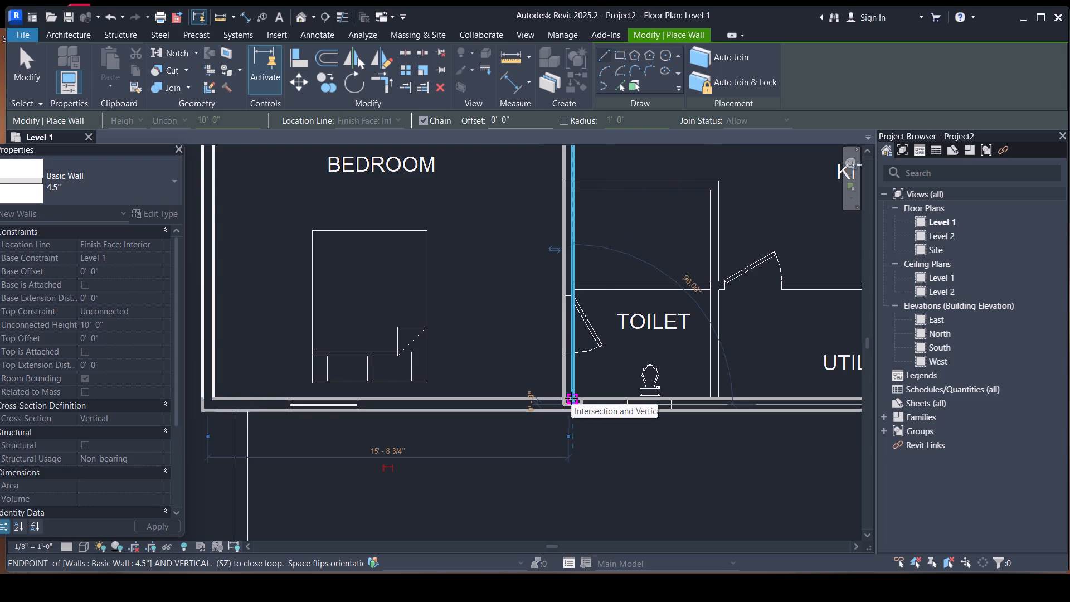
key("Escape")
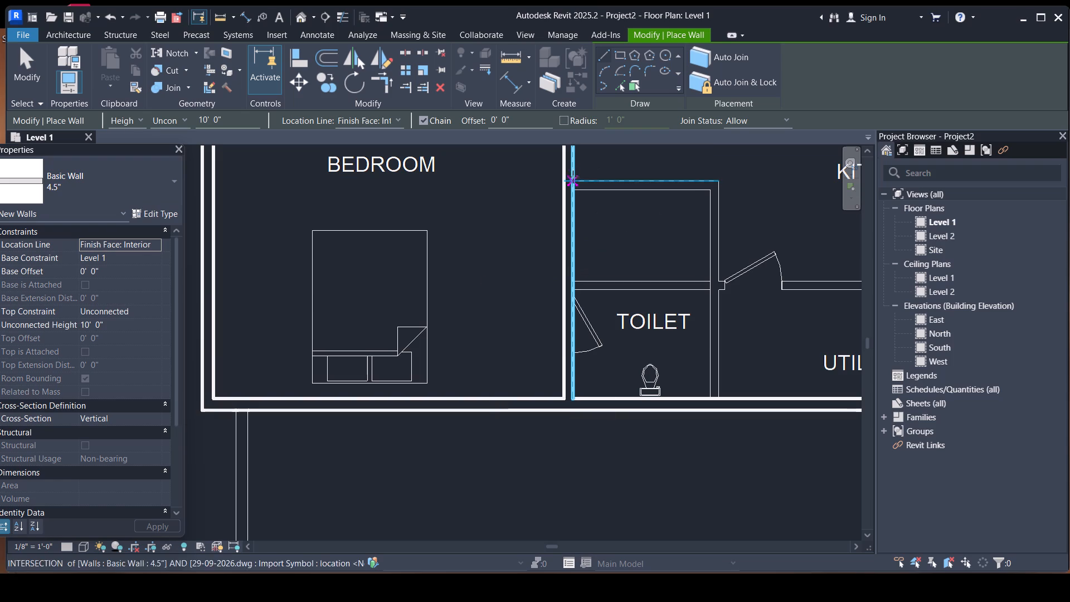
scroll(575, 181, "up", 4)
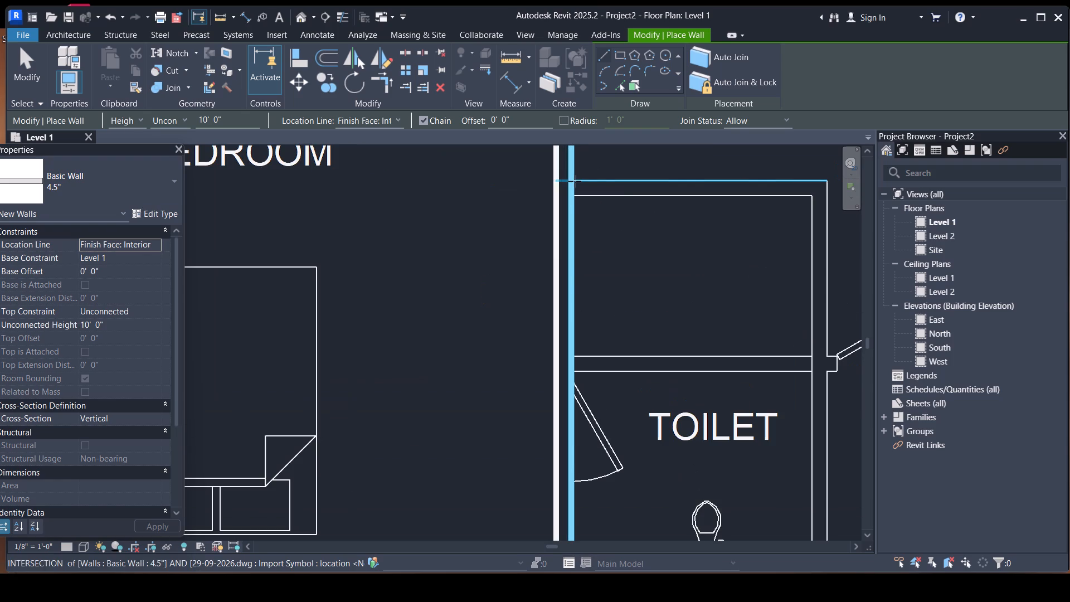
Draw 4.5" walls along the top of the lower toilet block, flipped inward, and about 9'-6" down its utility side to the bottom exterior wall.
left_click(572, 181)
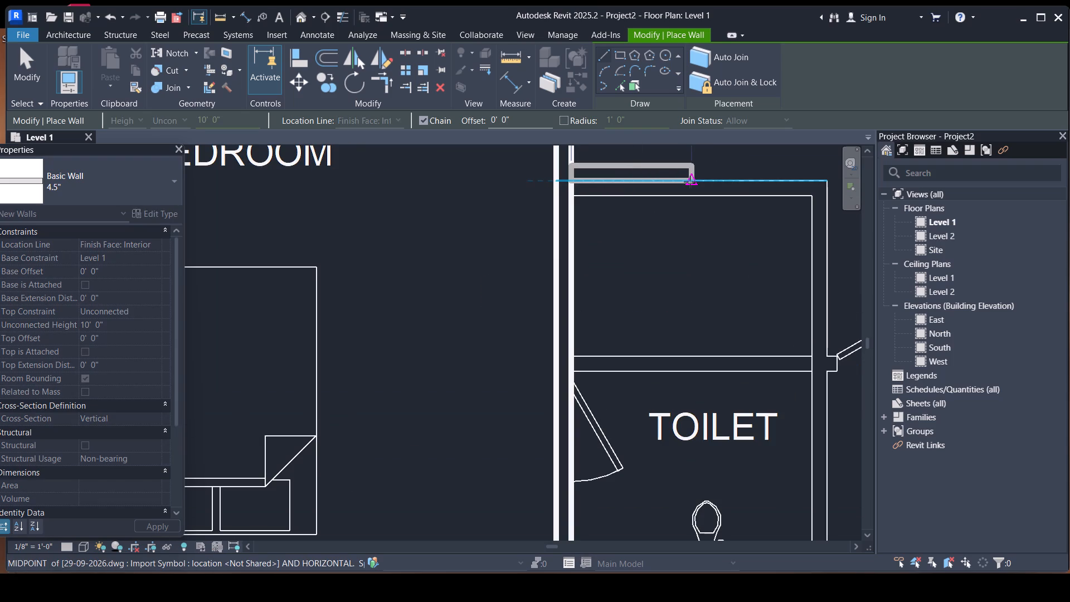
key("space")
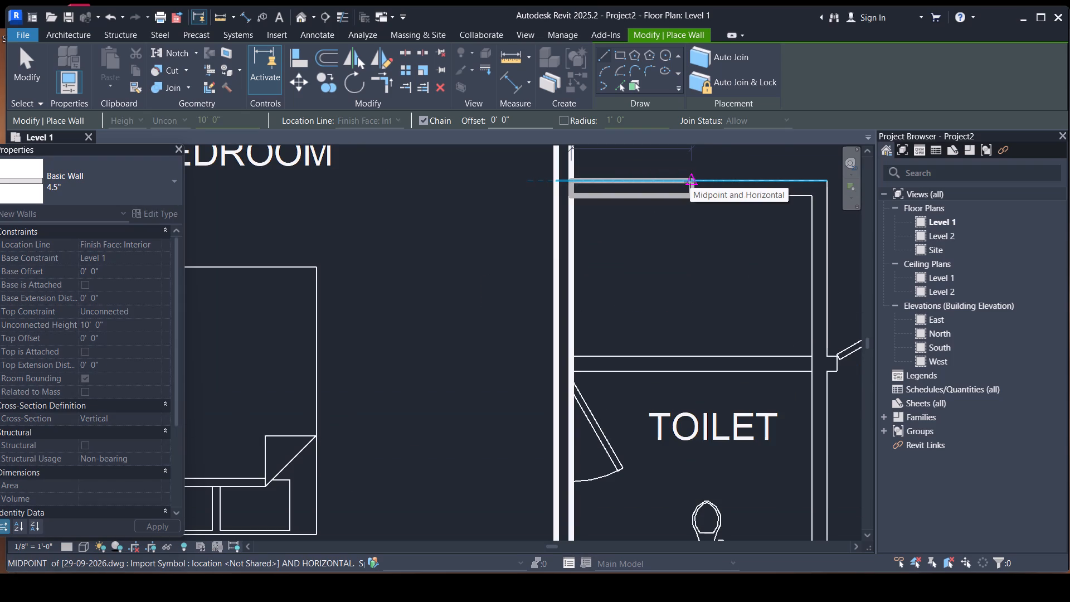
left_click(823, 183)
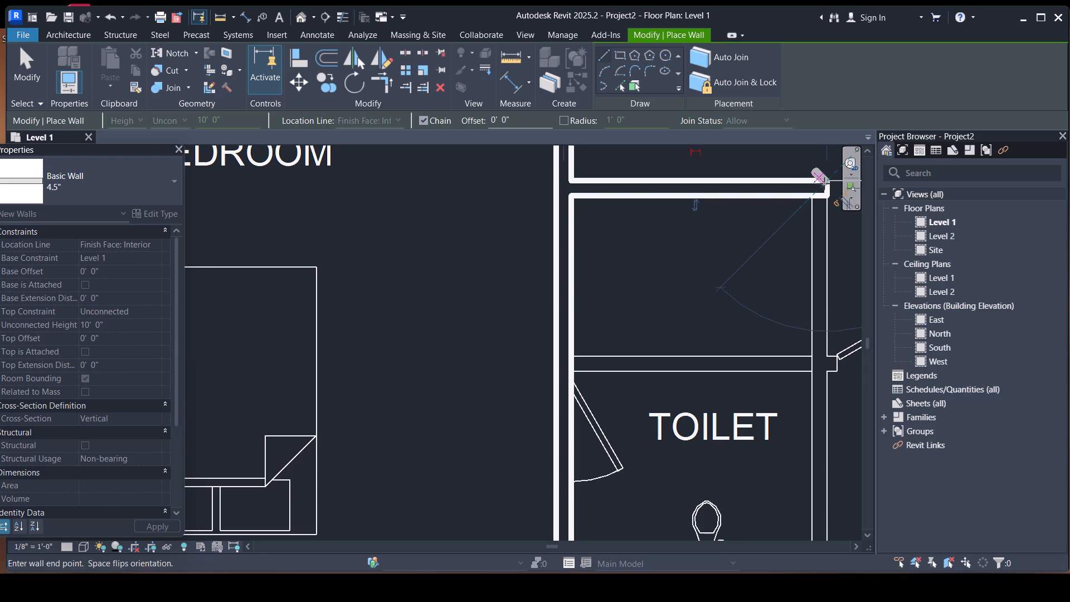
middle_click_drag(838, 334, 665, 247)
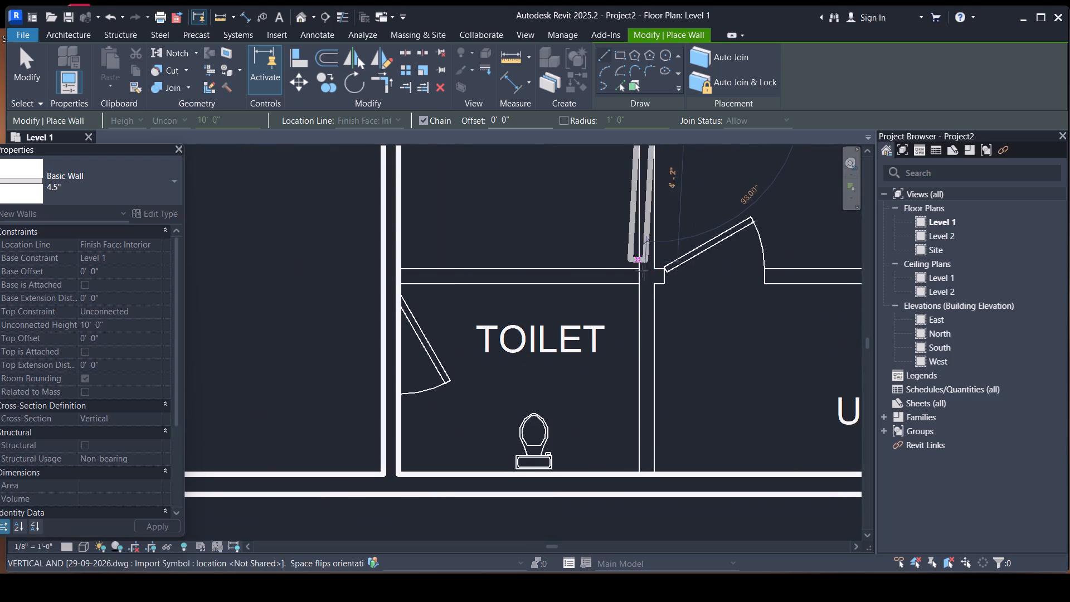
left_click(656, 472)
key("Escape")
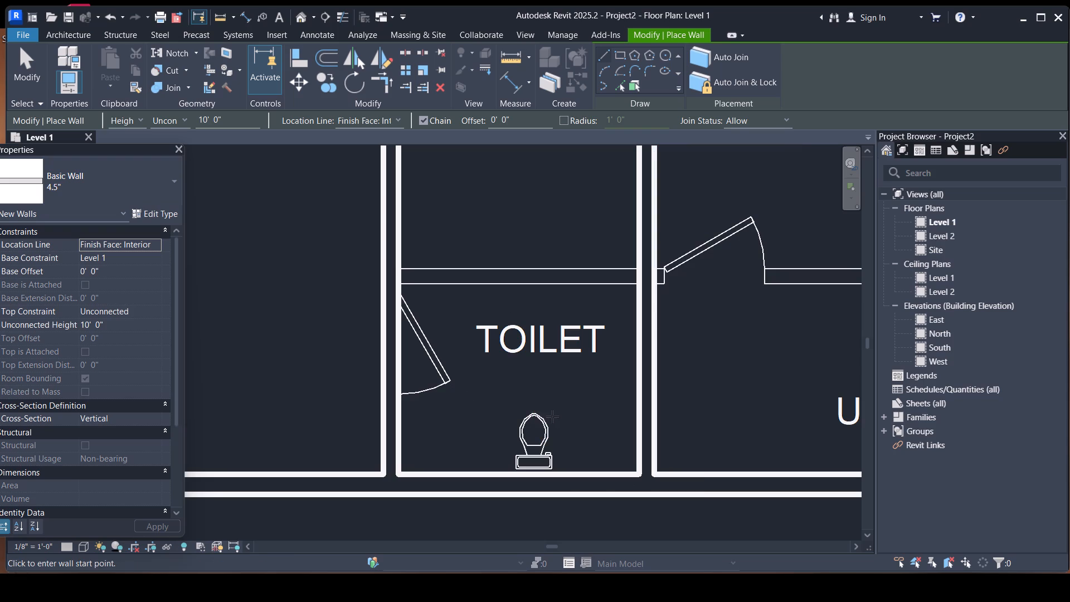
Draw the 4.5" wall between kitchen and utility, about 12'-1" long, from the exterior wall across the doorway to the toilet wall.
scroll(523, 389, "down", 7)
scroll(576, 356, "down", 2)
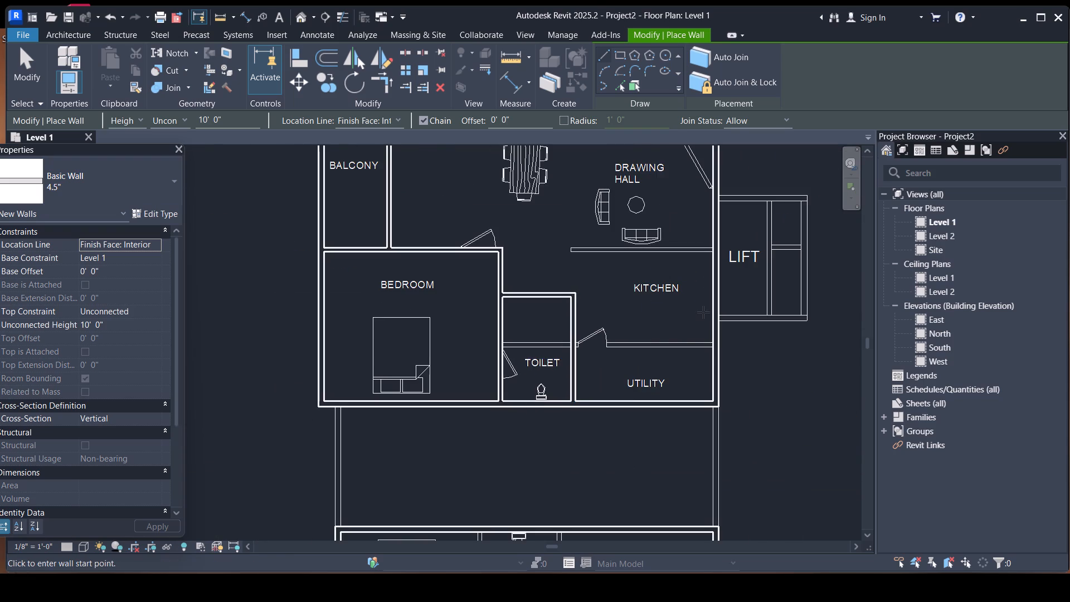
scroll(715, 345, "up", 10)
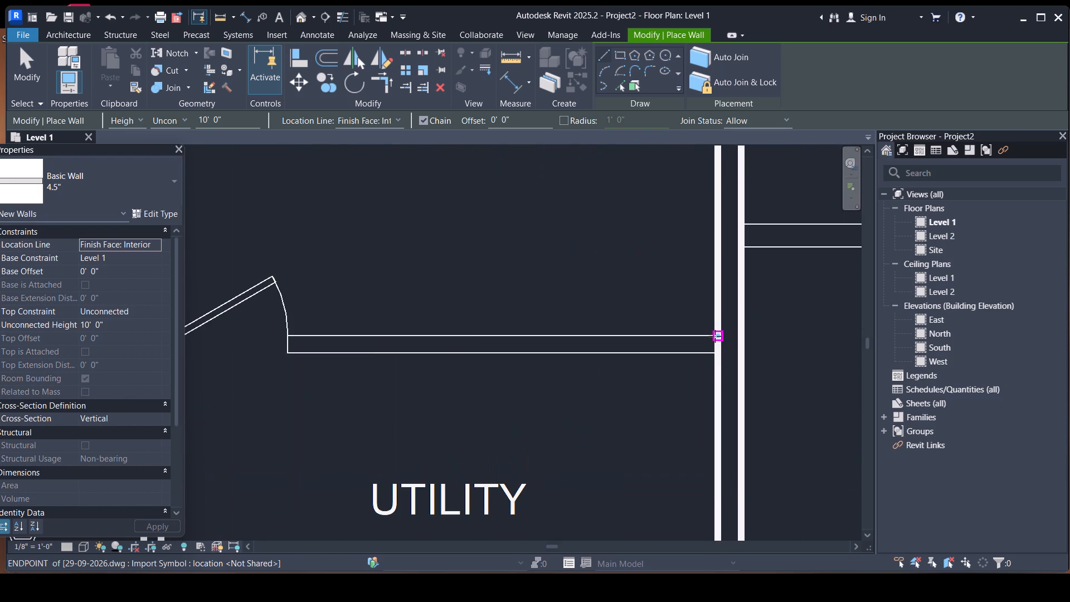
left_click(715, 336)
scroll(421, 331, "down", 5)
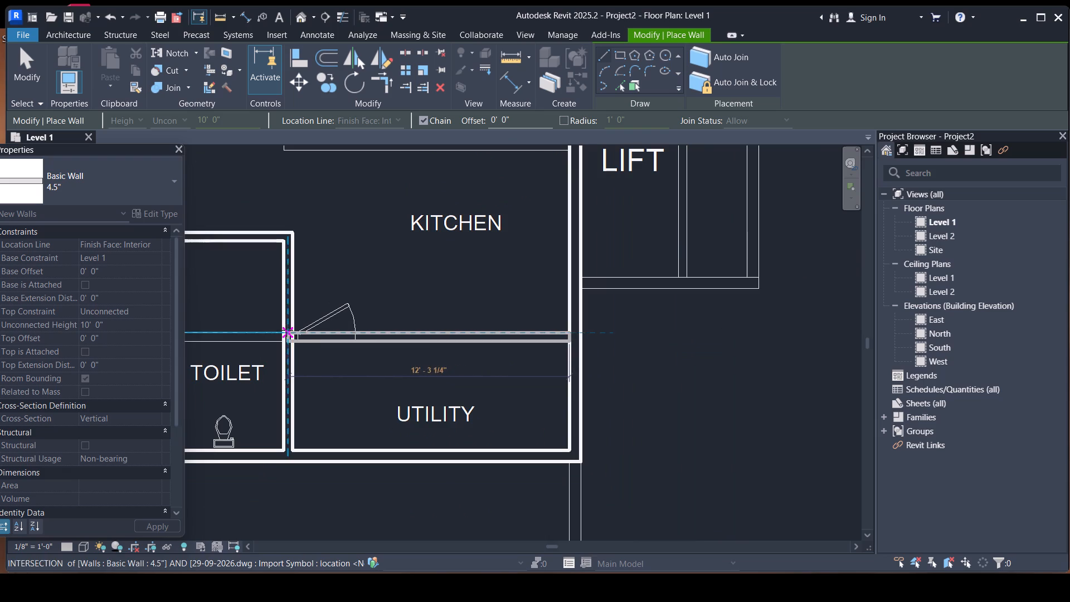
scroll(286, 328, "up", 7)
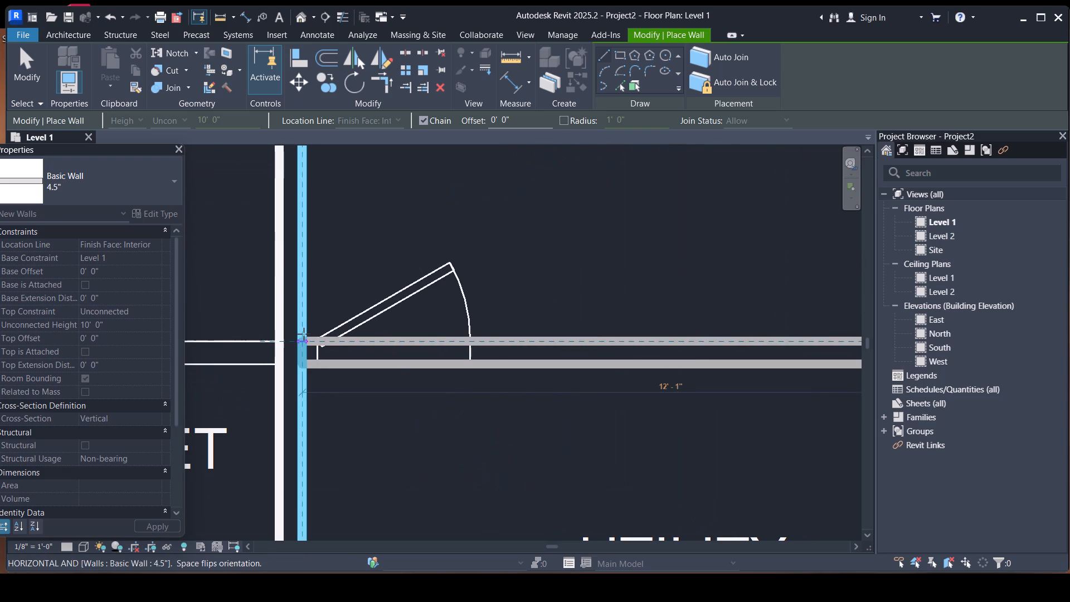
left_click(304, 334)
key("Escape")
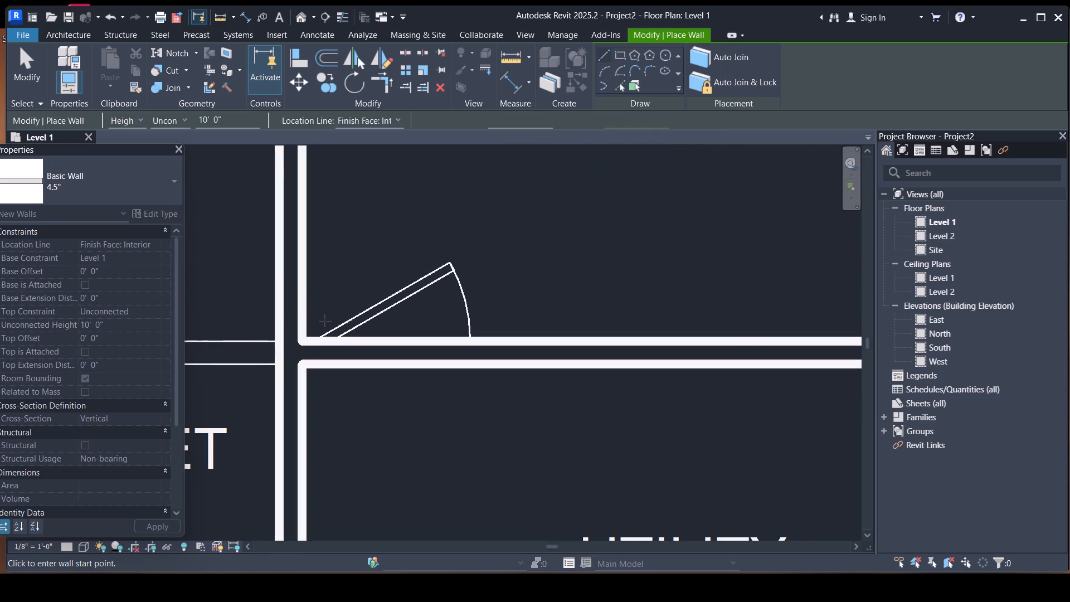
Draw the 4.5" wall between drawing hall and kitchen, about 12'-5" long, from its free end to the exterior wall, flipped to the kitchen side.
scroll(455, 255, "down", 8)
scroll(500, 250, "down", 4)
middle_click_drag(481, 328, 464, 460)
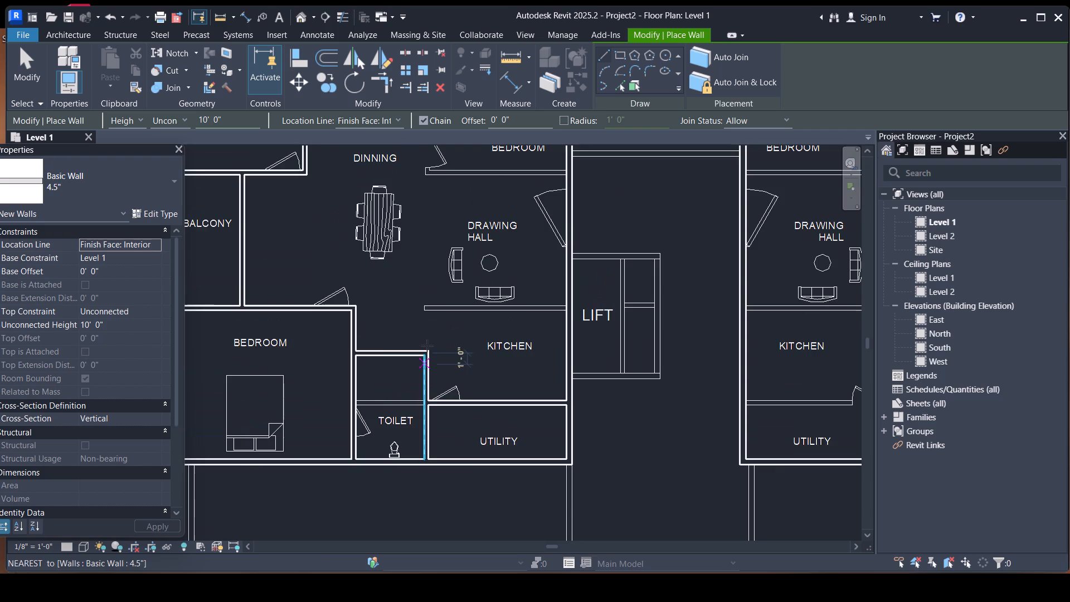
scroll(425, 321, "up", 8)
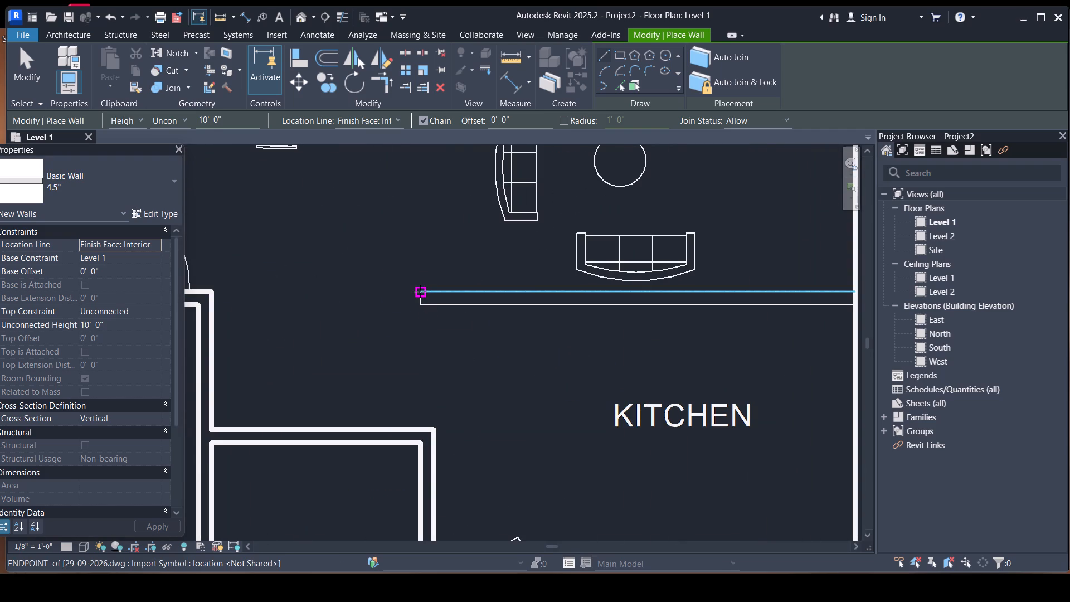
left_click(420, 292)
key("space")
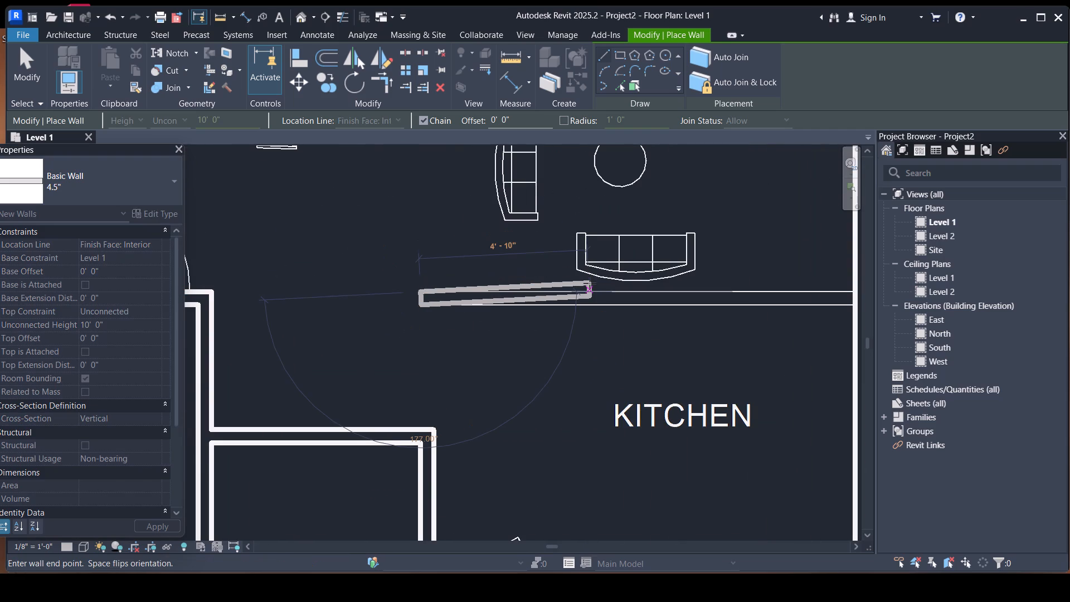
left_click(853, 288)
key("Escape")
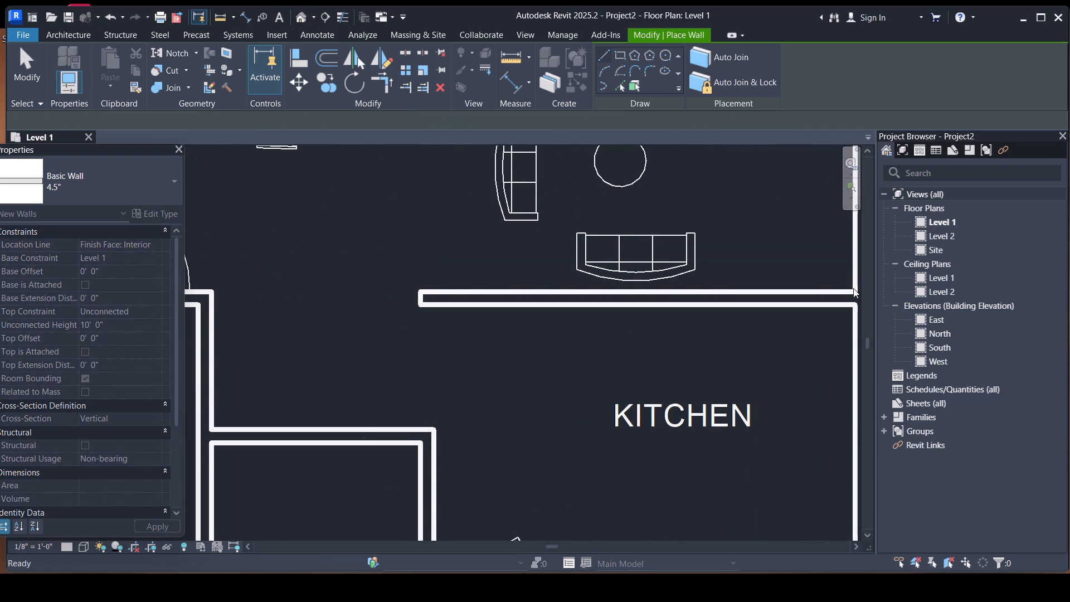
Draw a 4.5" wall about 10'-4 1/2" long between the two upper toilets and the dining area, flipped to the dining side.
scroll(763, 335, "down", 5)
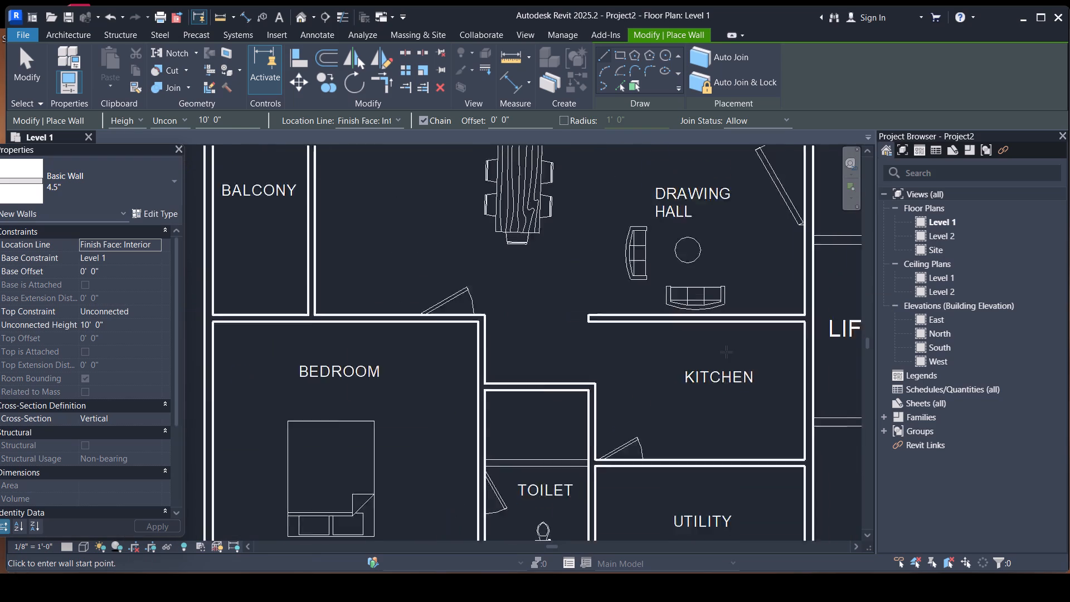
scroll(726, 352, "down", 2)
middle_click_drag(668, 380, 601, 485)
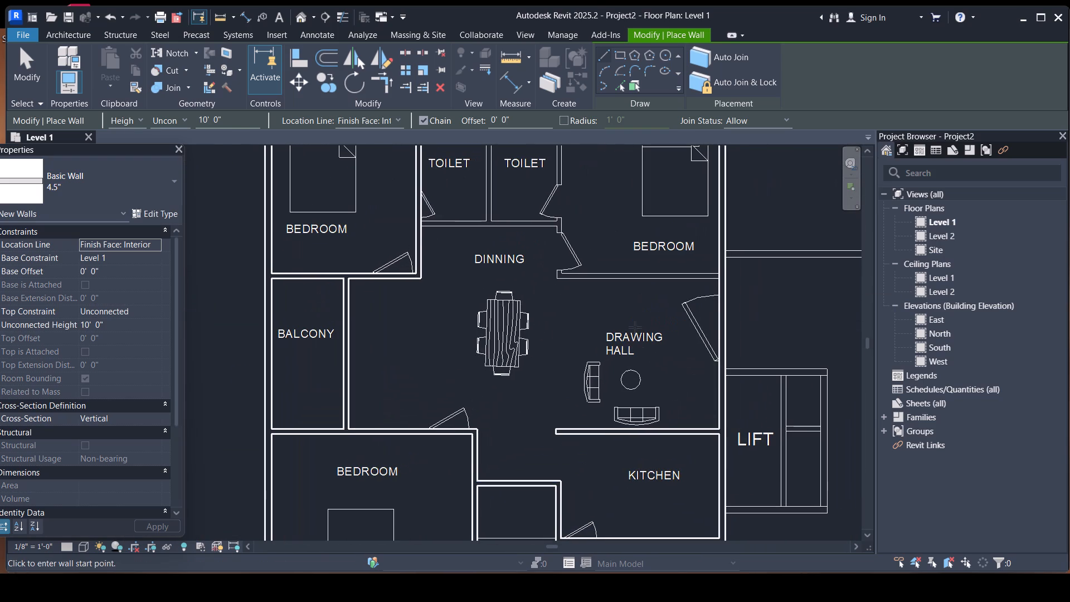
middle_click_drag(550, 321, 414, 457)
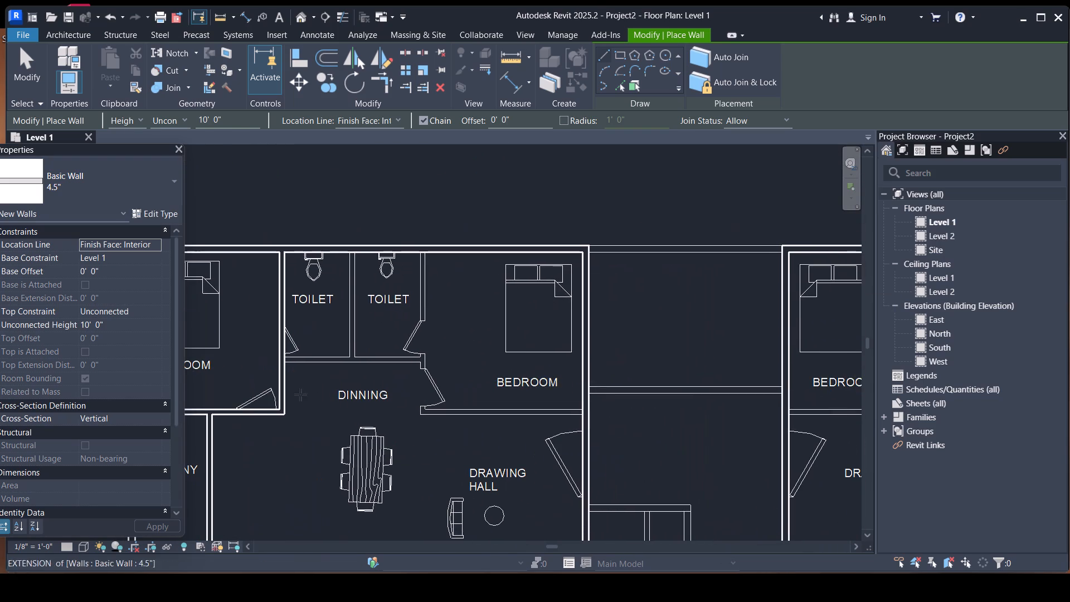
scroll(288, 365, "up", 8)
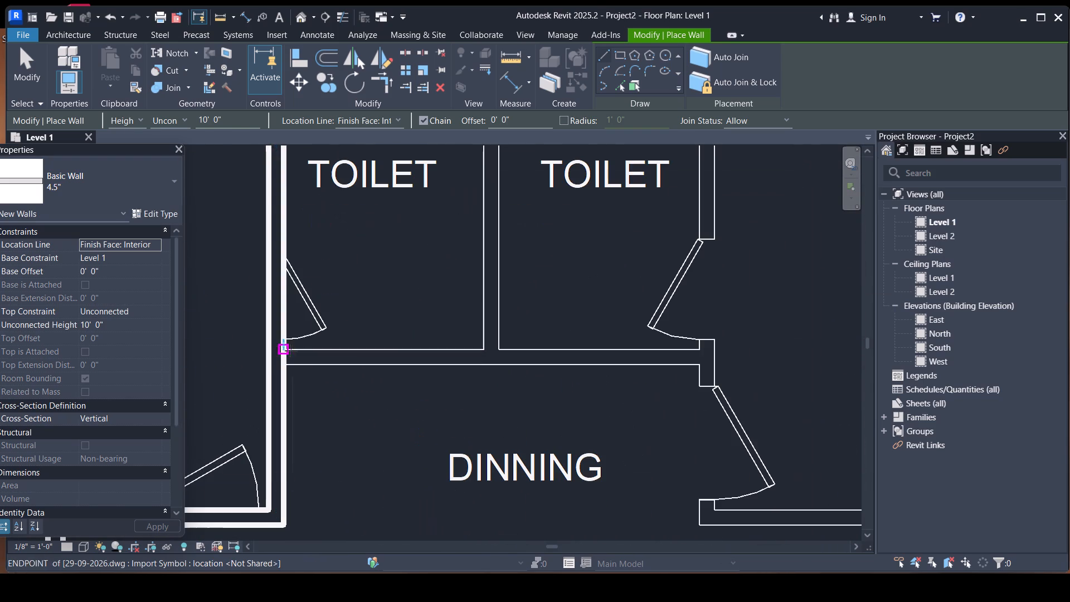
left_click(285, 348)
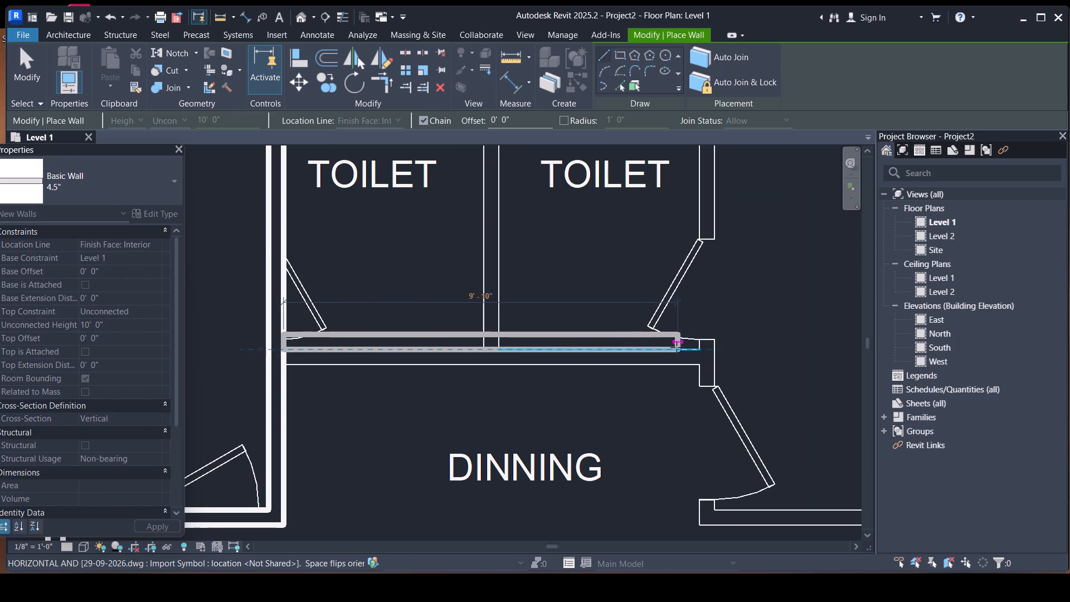
key("space")
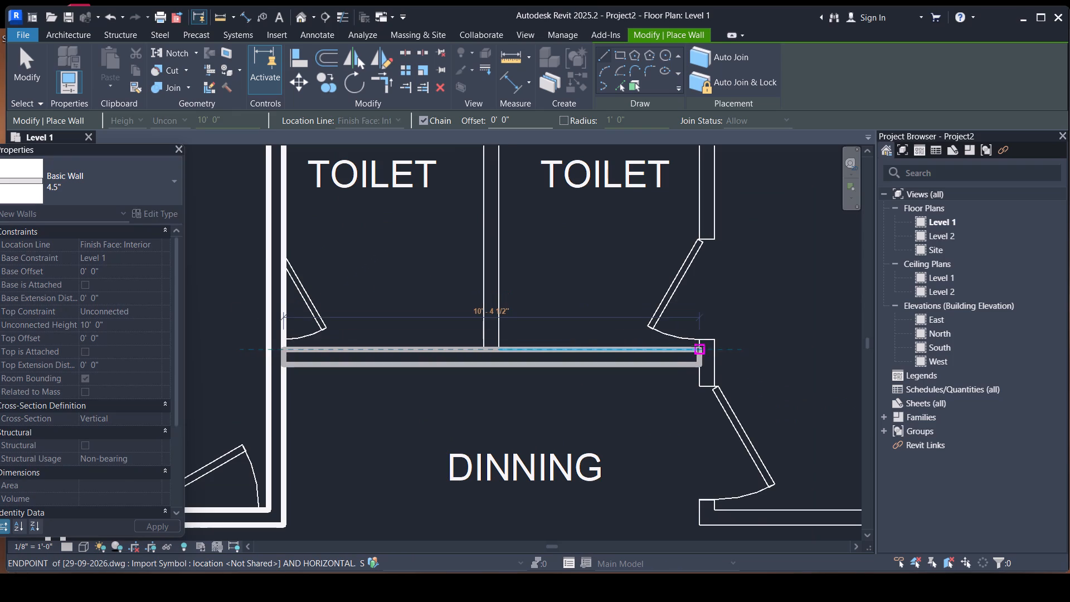
left_click(698, 346)
key("Escape")
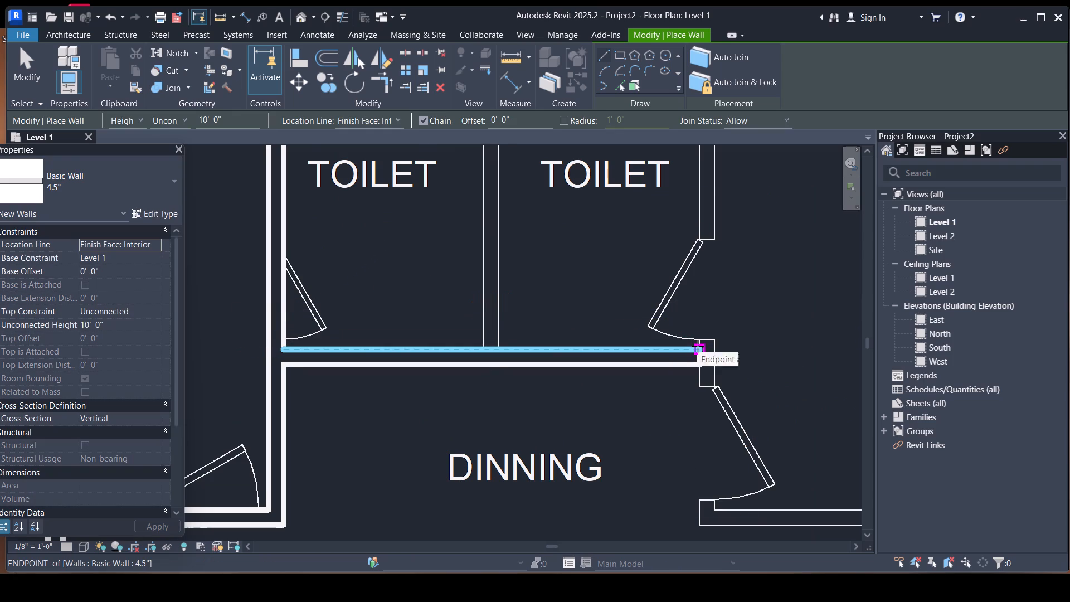
Draw the 4.5" partition between the two upper toilets, from the top exterior wall down to the dining-side wall.
scroll(488, 310, "down", 2)
middle_click_drag(508, 265, 487, 377)
left_click(463, 211)
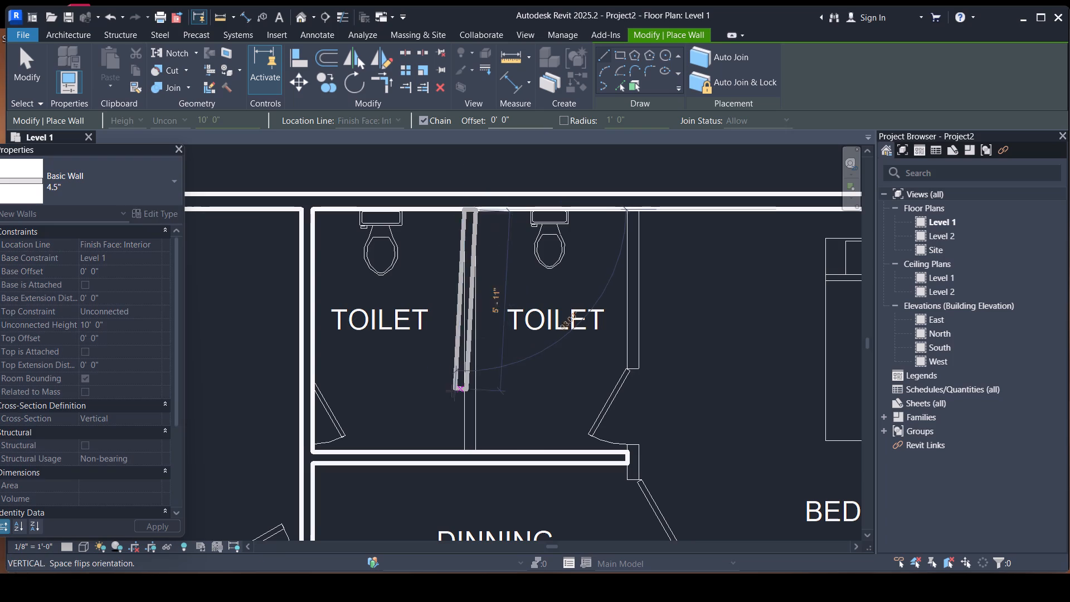
left_click(461, 449)
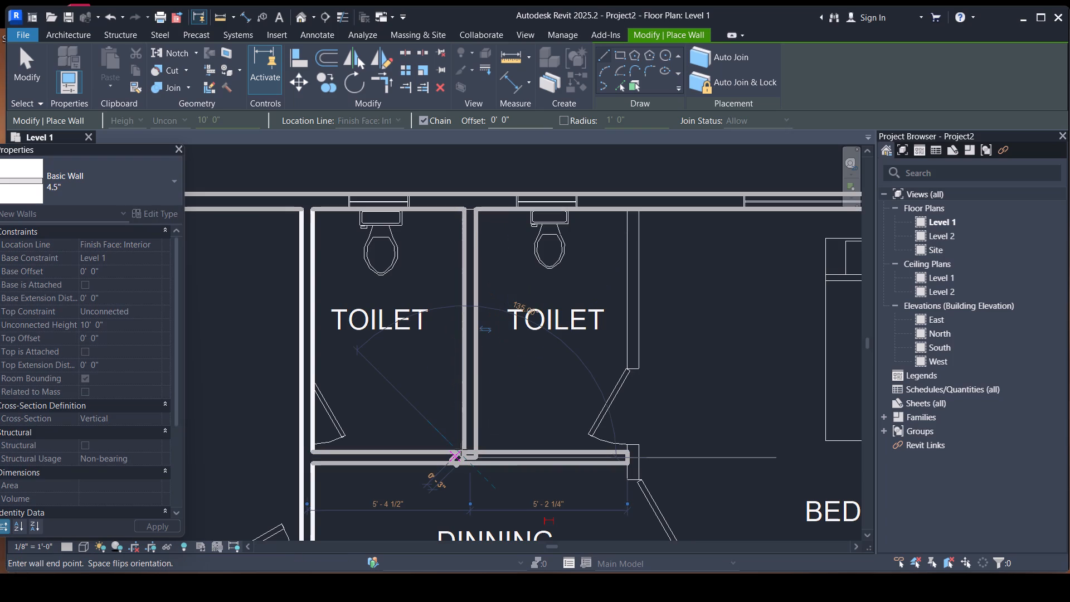
key("Escape")
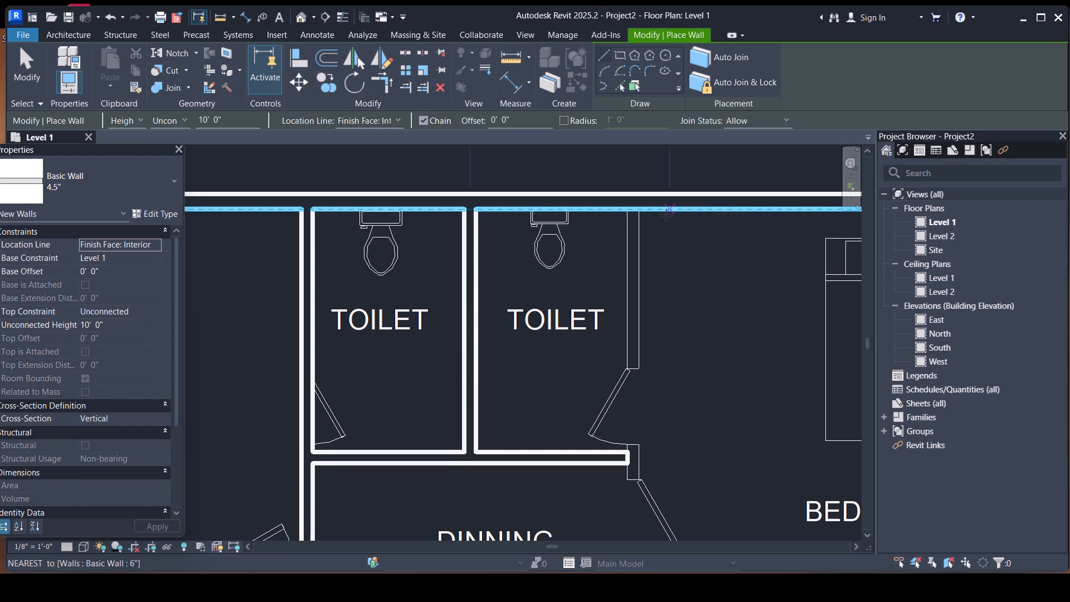
Draw a 4.5" wall about 12'-4 1/2" long from the top exterior wall down the upper-right bedroom's inner side, past both doorways.
left_click(631, 215)
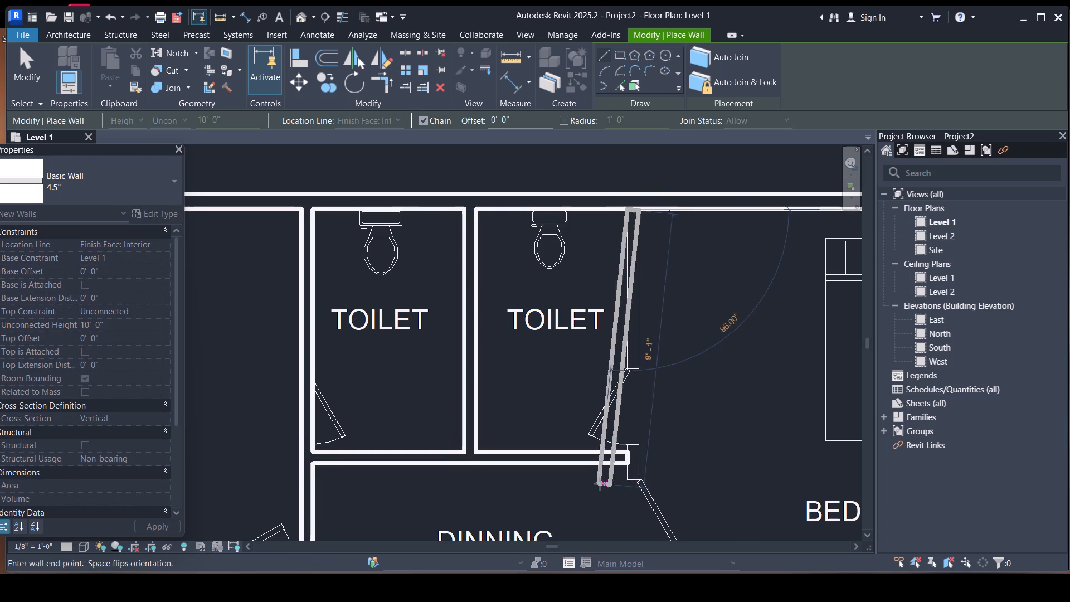
scroll(632, 473, "down", 8)
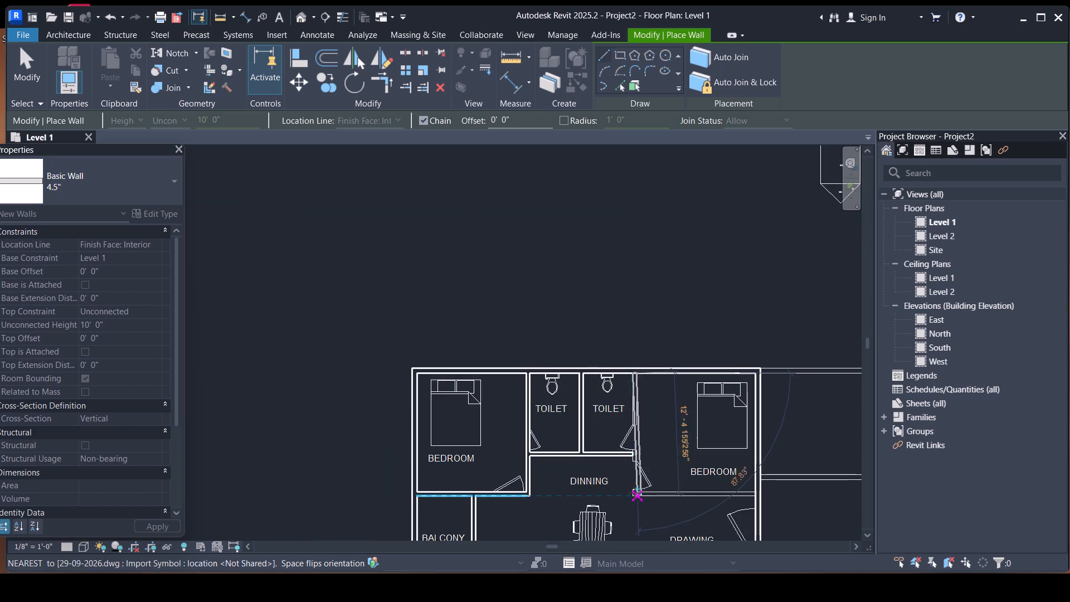
scroll(631, 497, "up", 9)
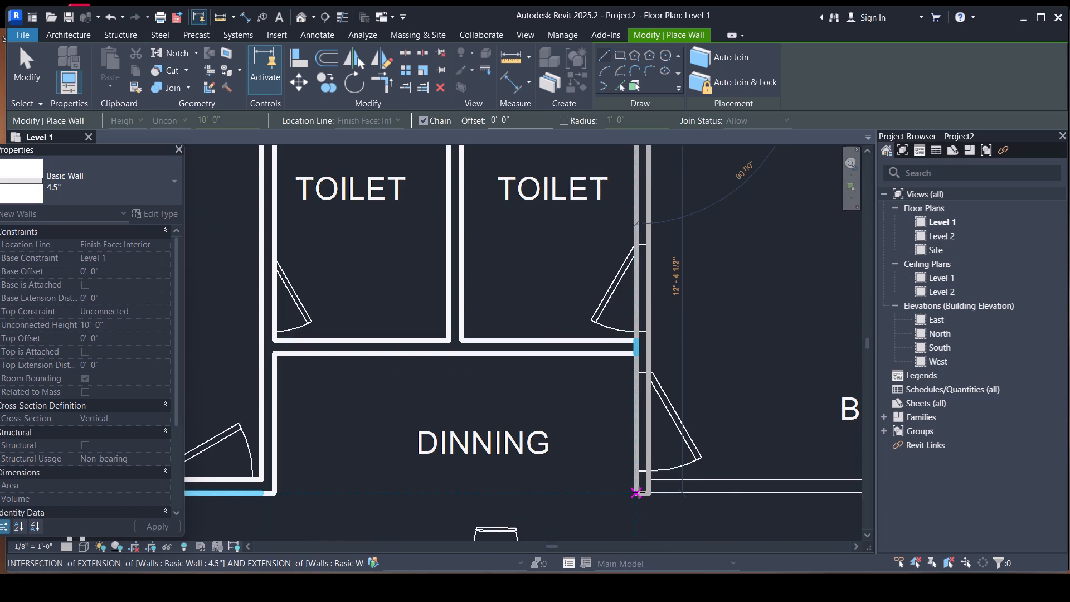
left_click(639, 492)
Continue the 4.5" wall along the upper-right bedroom's bottom edge to the exterior wall beside the drawing hall, and end the chain.
scroll(677, 488, "down", 2)
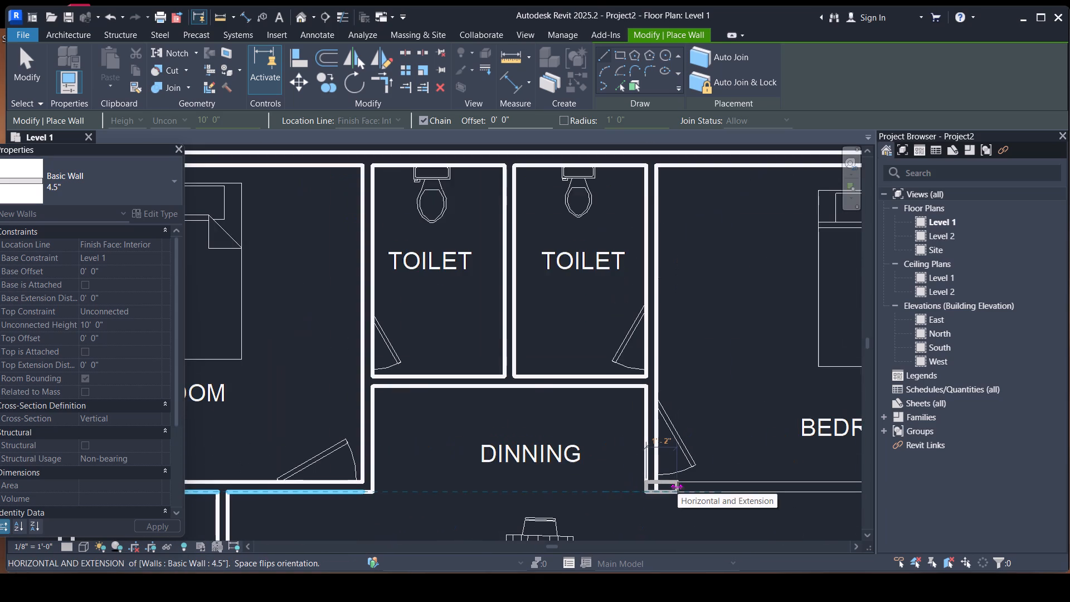
scroll(678, 488, "down", 1)
middle_click_drag(678, 488, 379, 411)
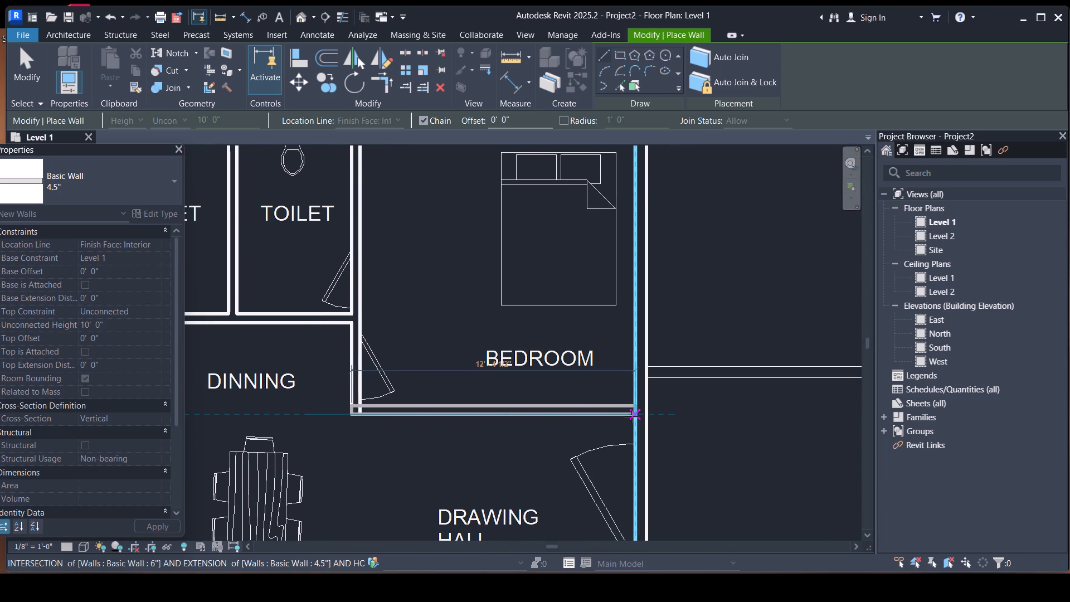
left_click(631, 416)
key("Escape")
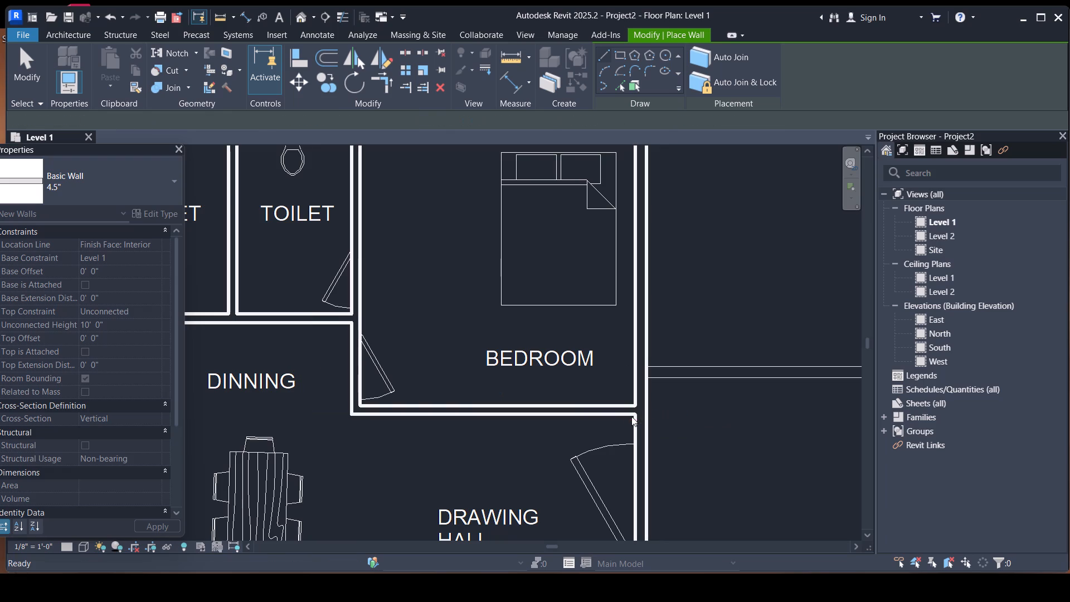
In the left apartment directly below, draw the 4.5" wall between upper-left bedroom and toilet, starting at the top exterior wall.
scroll(495, 270, "down", 5)
scroll(562, 290, "down", 4)
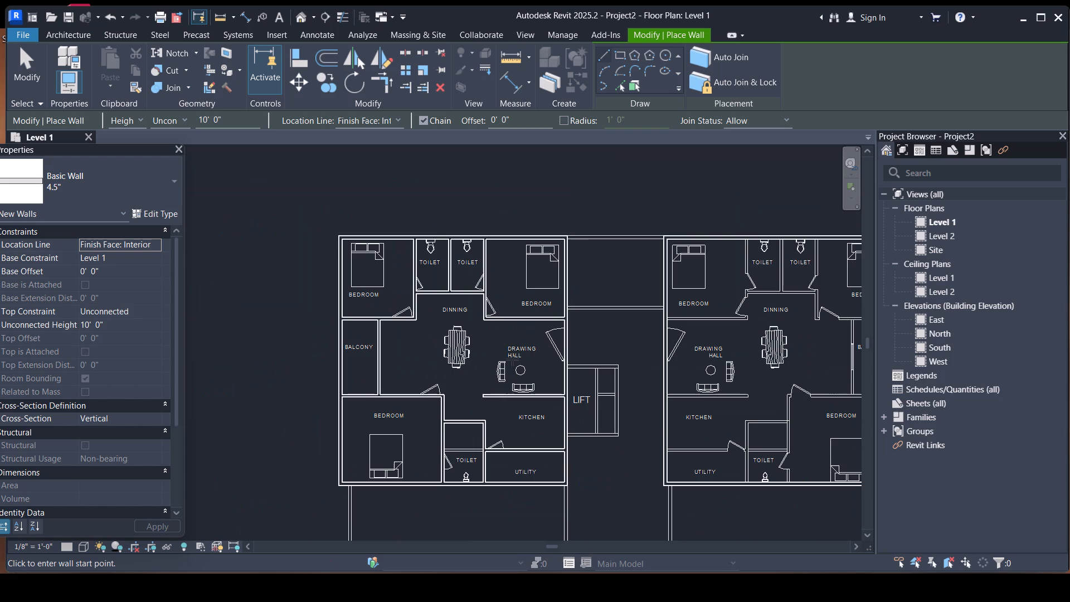
scroll(477, 357, "down", 1)
middle_click_drag(575, 496, 530, 217)
scroll(580, 437, "down", 1)
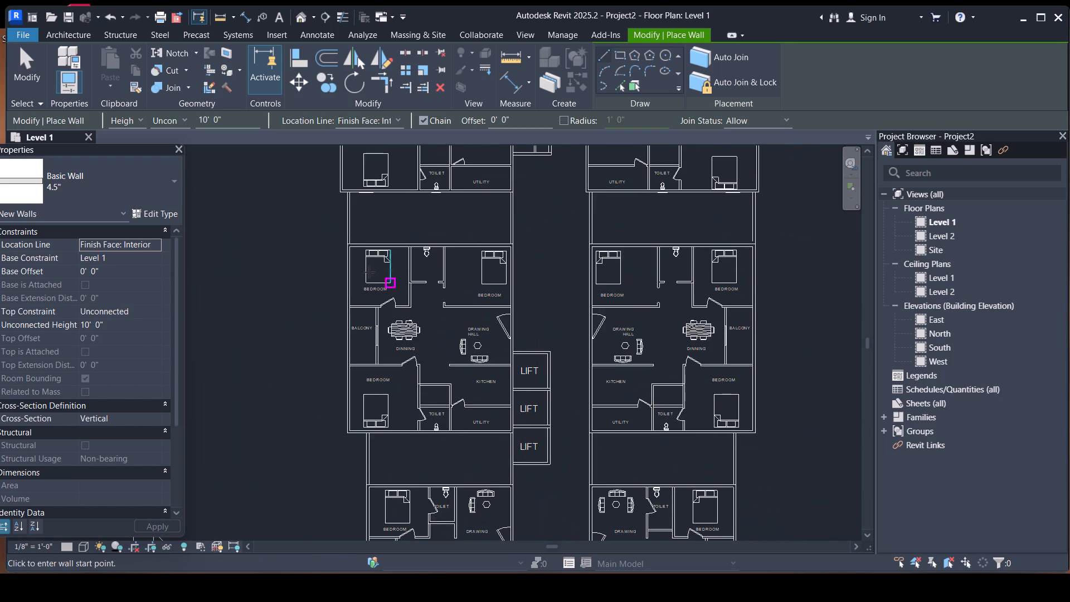
scroll(367, 261, "up", 10)
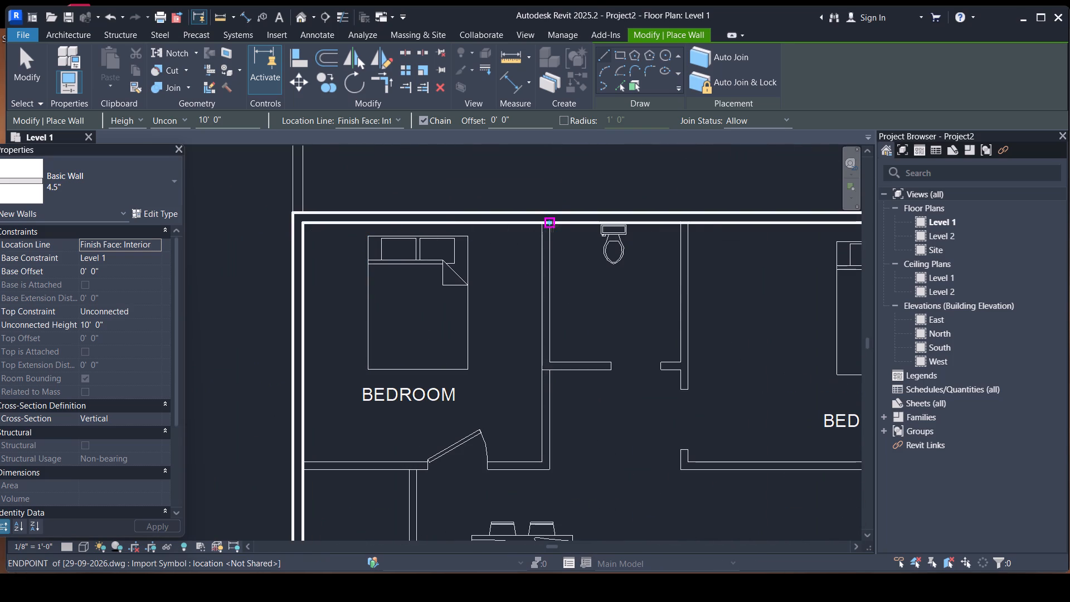
left_click(552, 226)
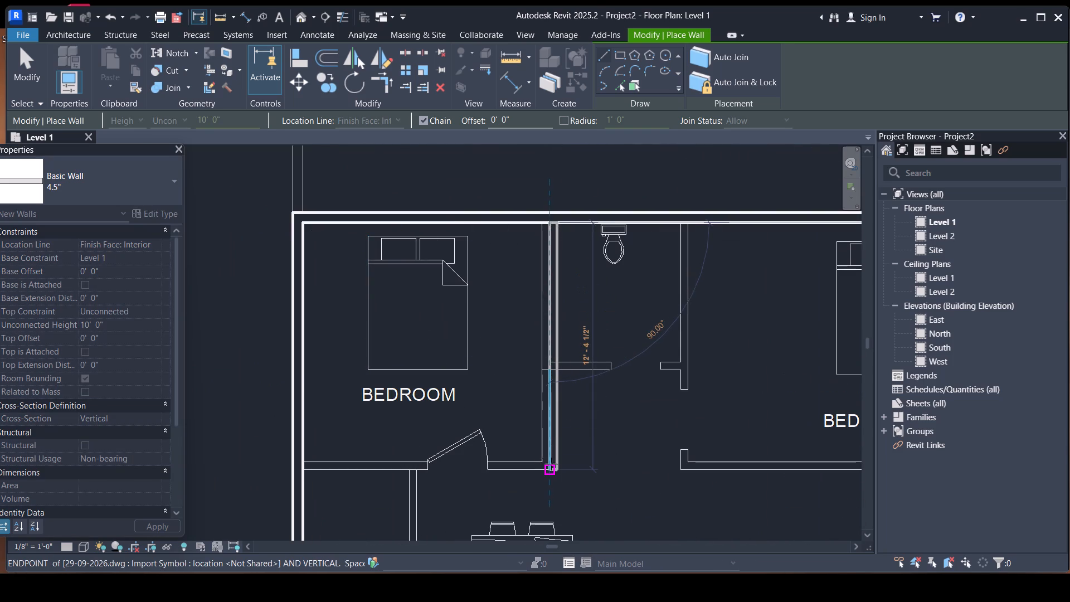
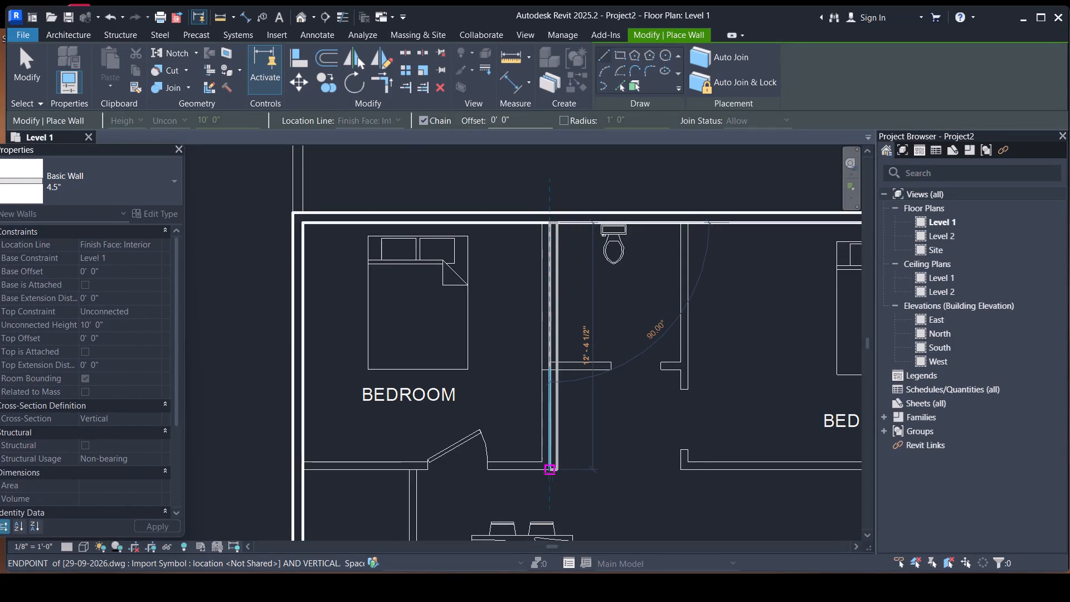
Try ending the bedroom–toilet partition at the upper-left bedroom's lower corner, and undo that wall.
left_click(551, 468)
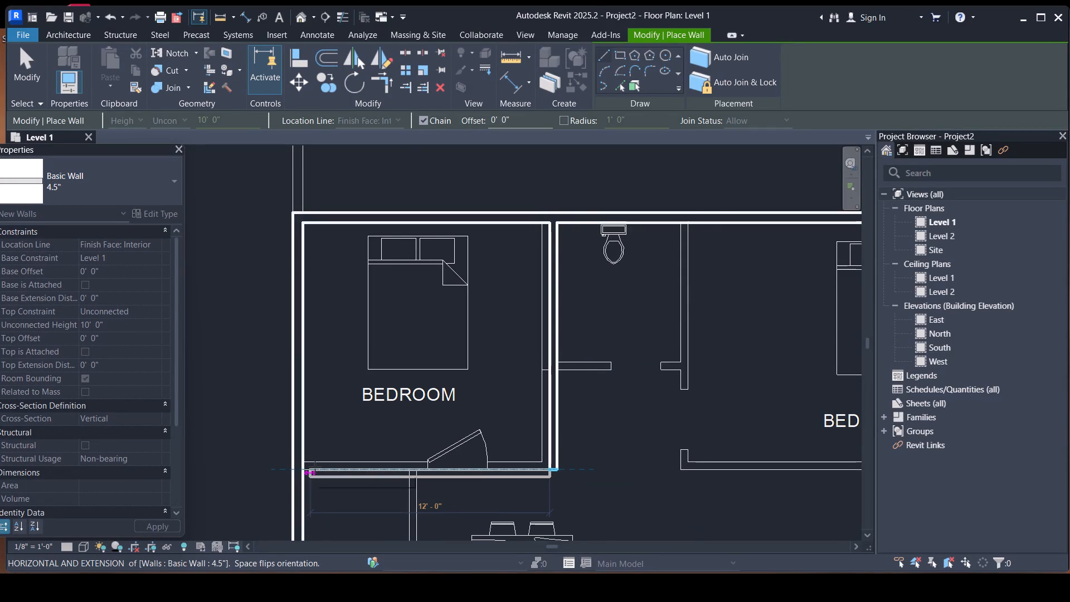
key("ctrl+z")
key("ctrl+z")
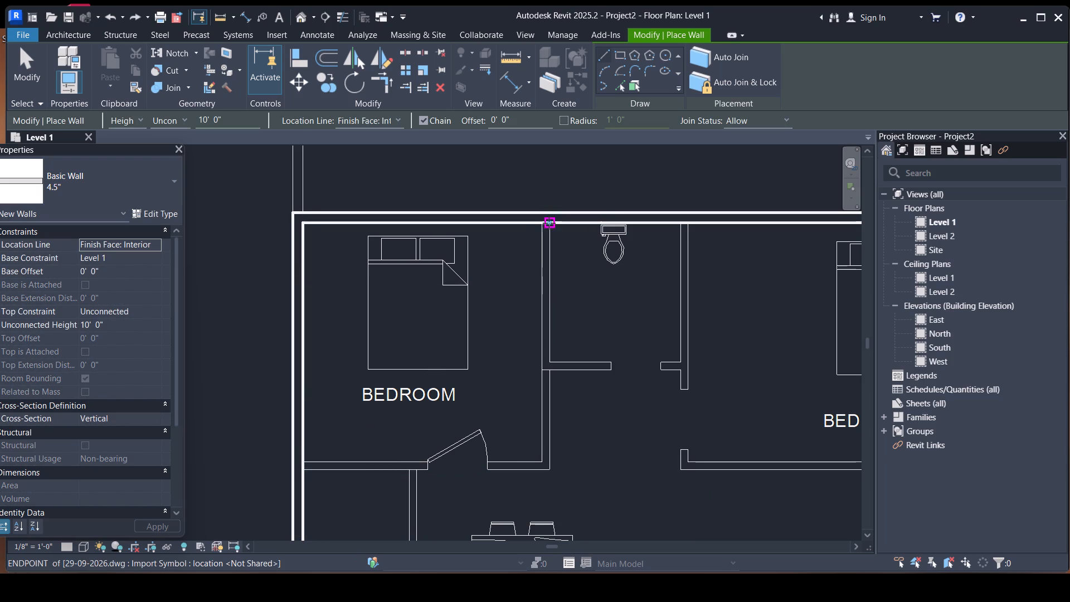
Redraw the 4.5" wall along the upper-left bedroom's toilet-side edge, about 12'-3" long, and continue along its bottom edge to the exterior wall.
left_click(544, 222)
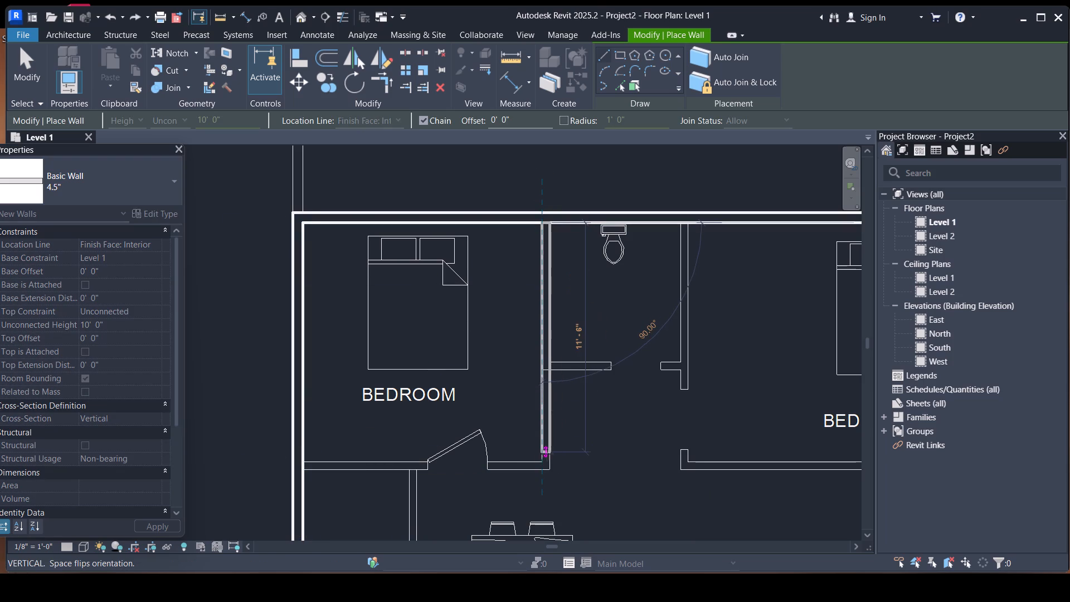
left_click(540, 464)
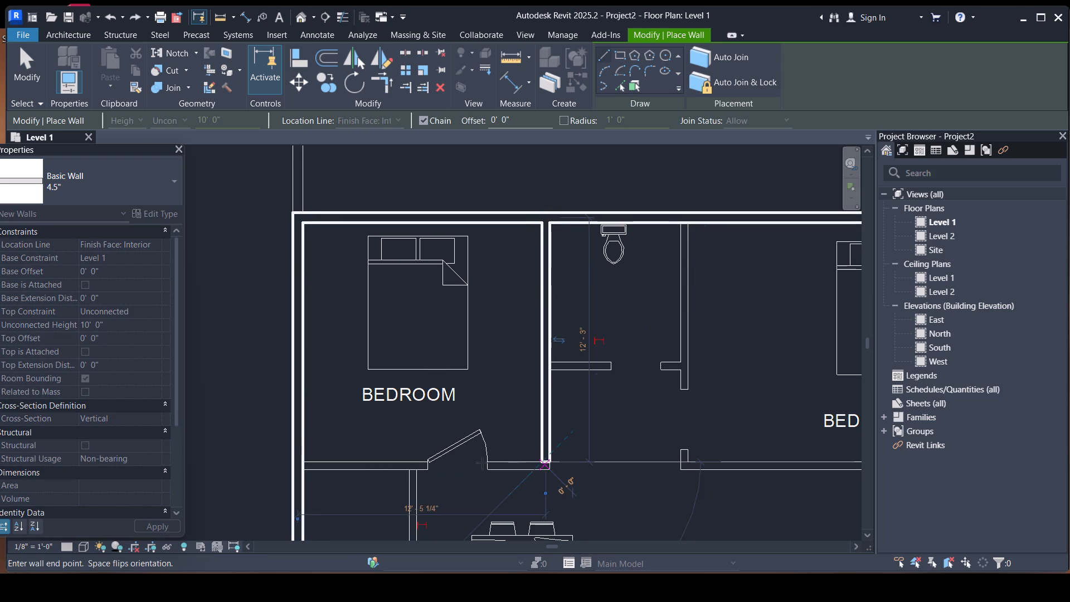
left_click(300, 462)
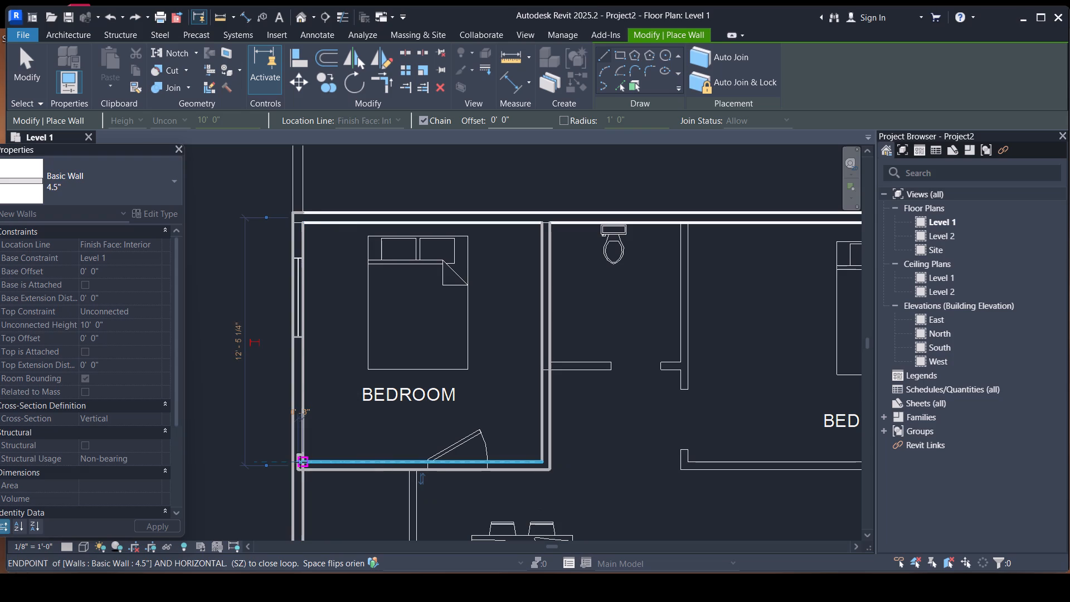
key("Escape")
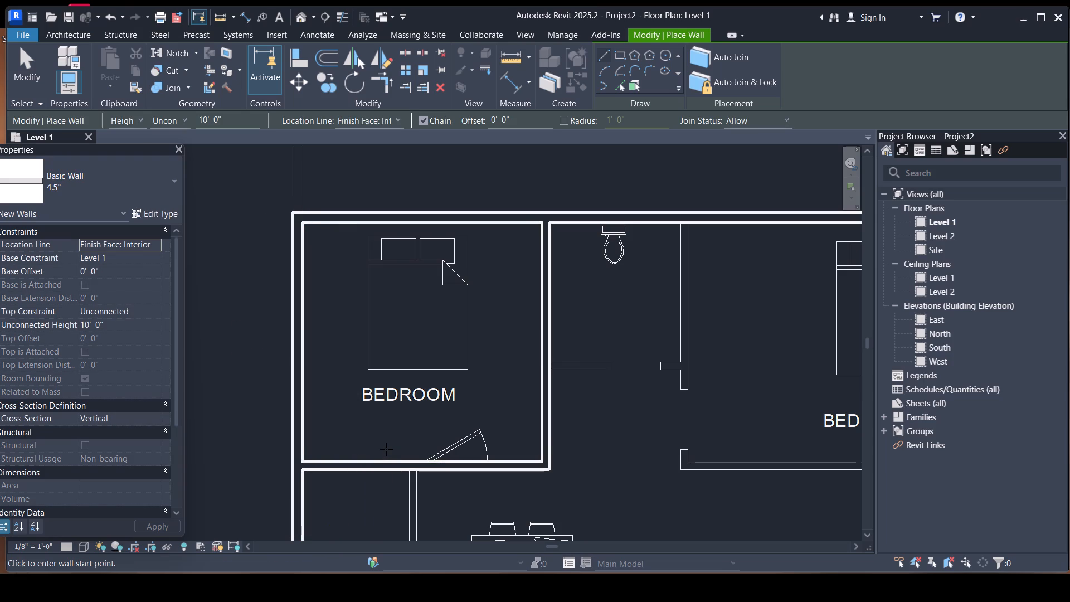
Draw a 4.5" wall about 6'-7" long along the upper toilet's bottom edge, flipped onto the plan lines and spanning the doorway.
middle_click_drag(603, 428, 517, 427)
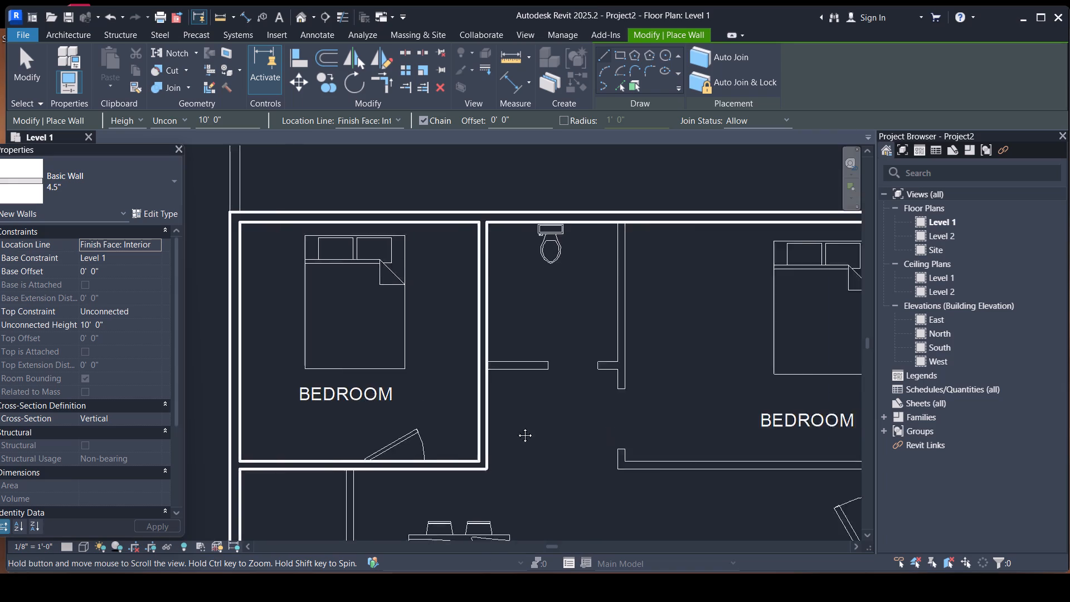
middle_click_drag(517, 427, 437, 415)
scroll(399, 347, "up", 2)
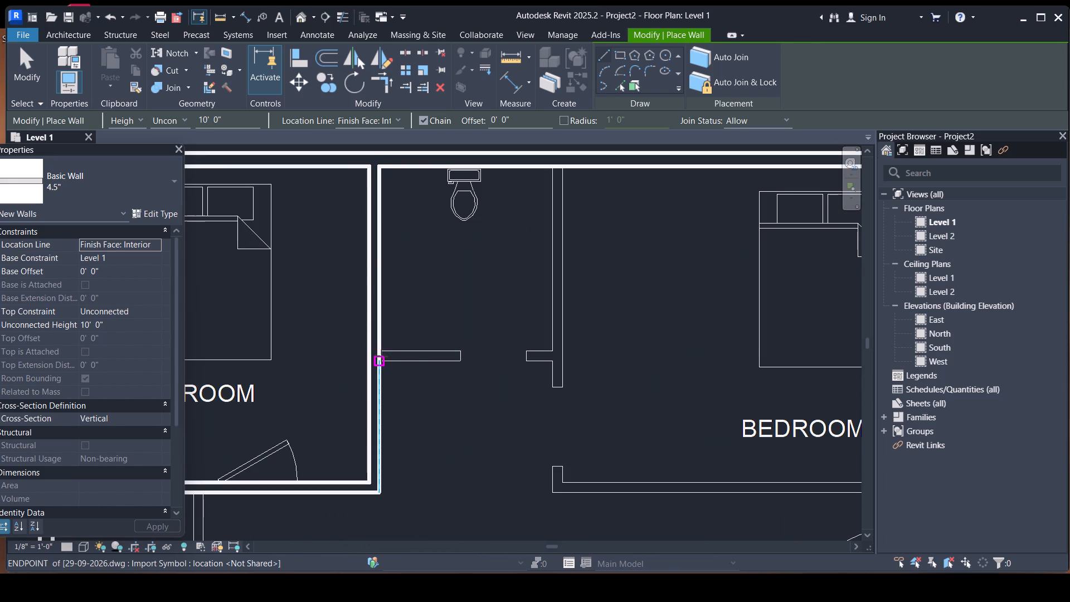
left_click(381, 355)
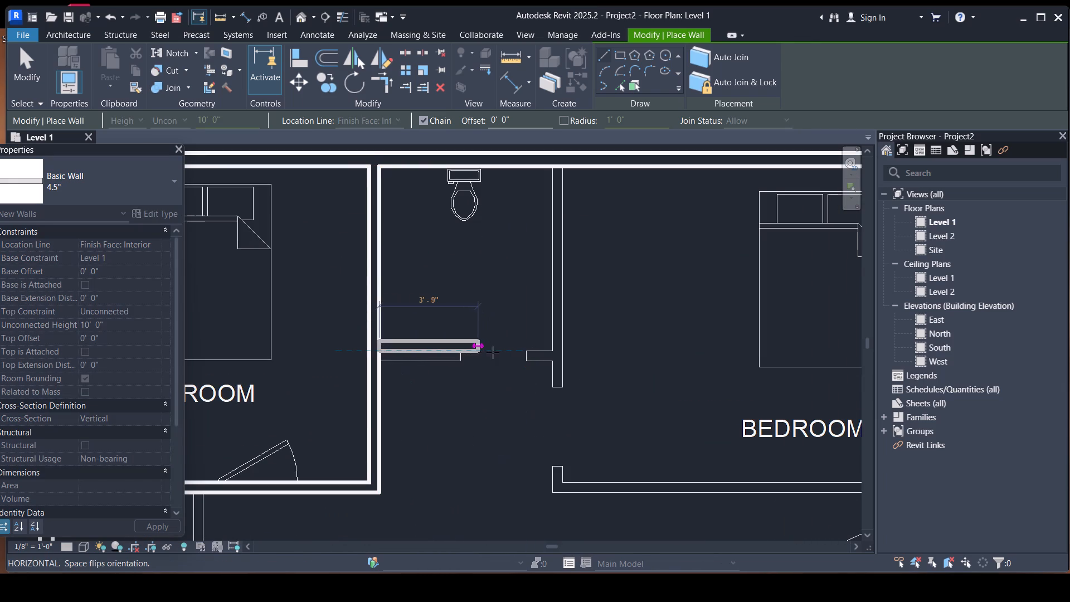
key("space")
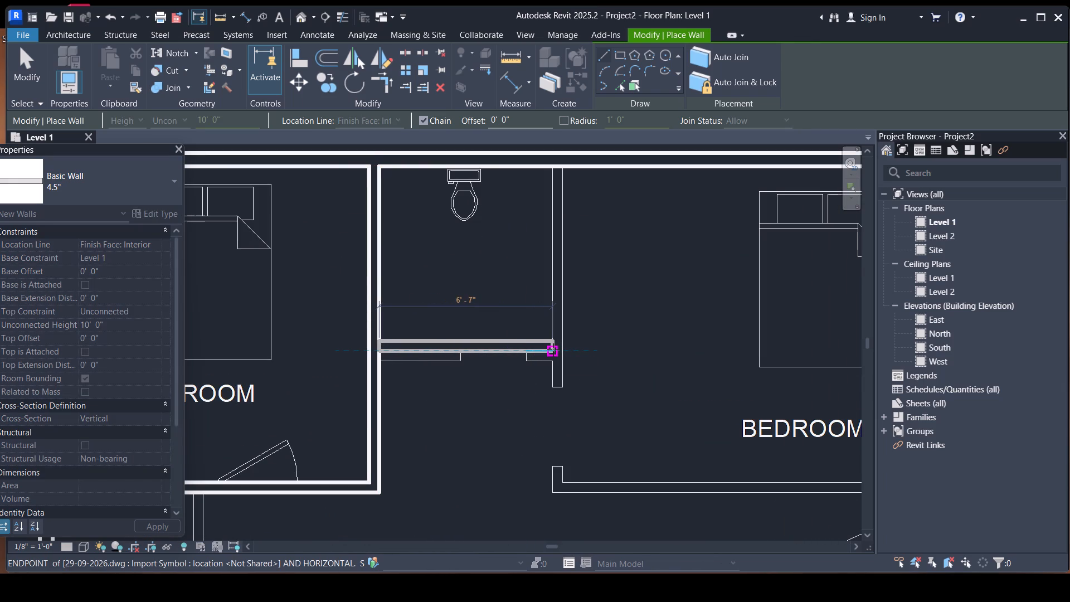
left_click(553, 349)
key("Escape")
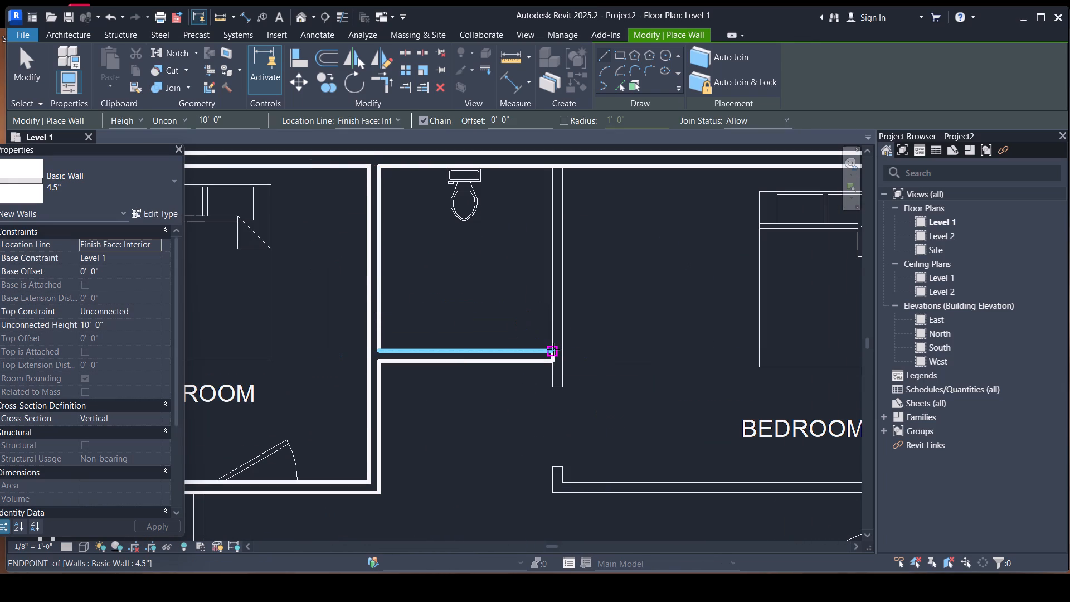
Draw chained 4.5" walls from the top exterior wall down the toilet–bedroom line and along the upper-right bedroom's bottom edge to the exterior wall.
left_click(557, 168)
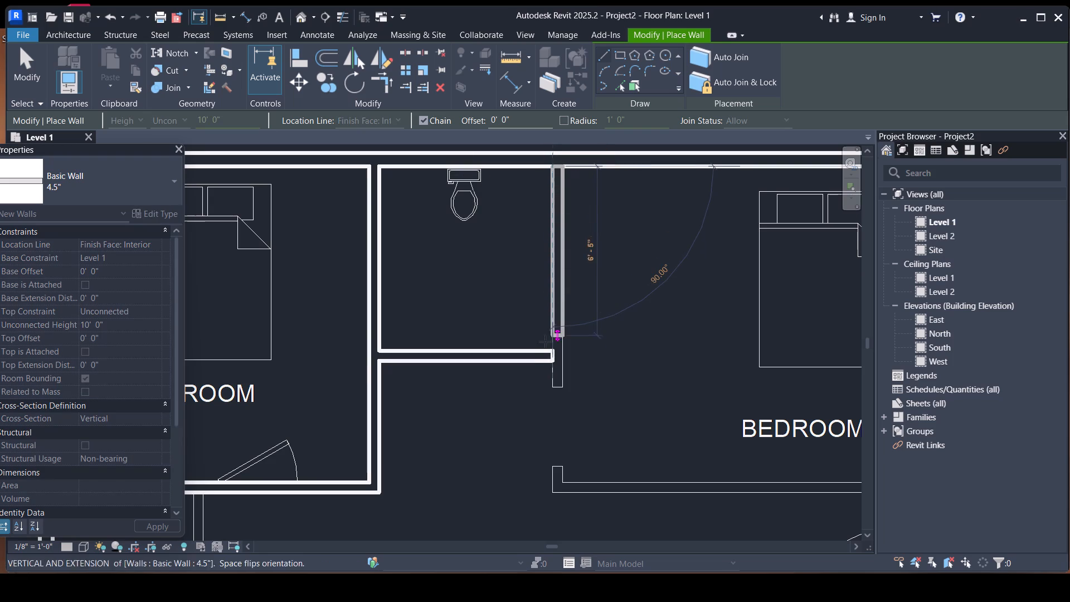
left_click(550, 497)
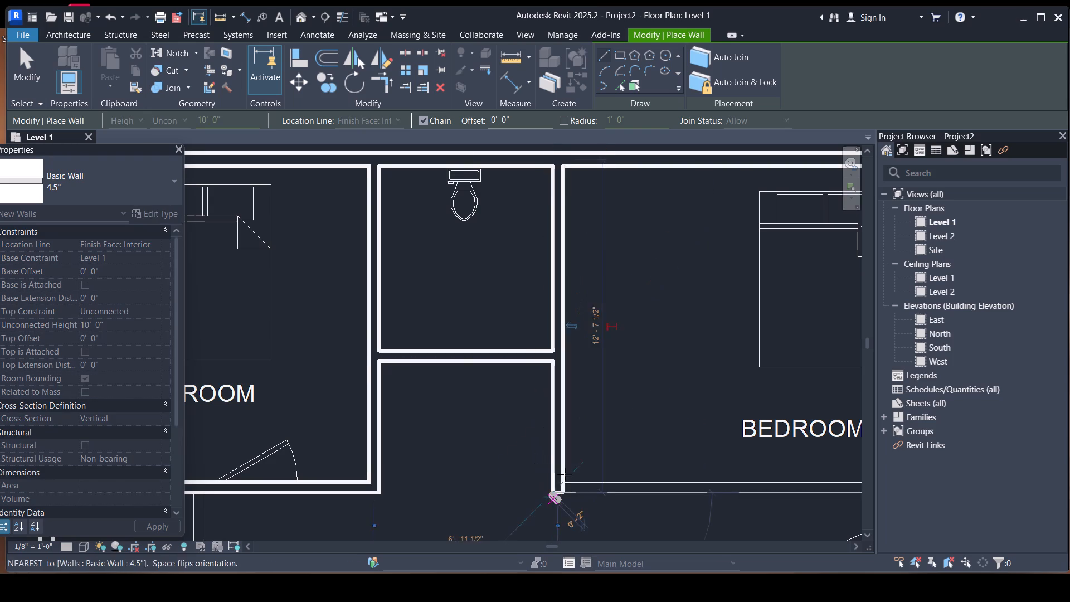
scroll(572, 465, "down", 4)
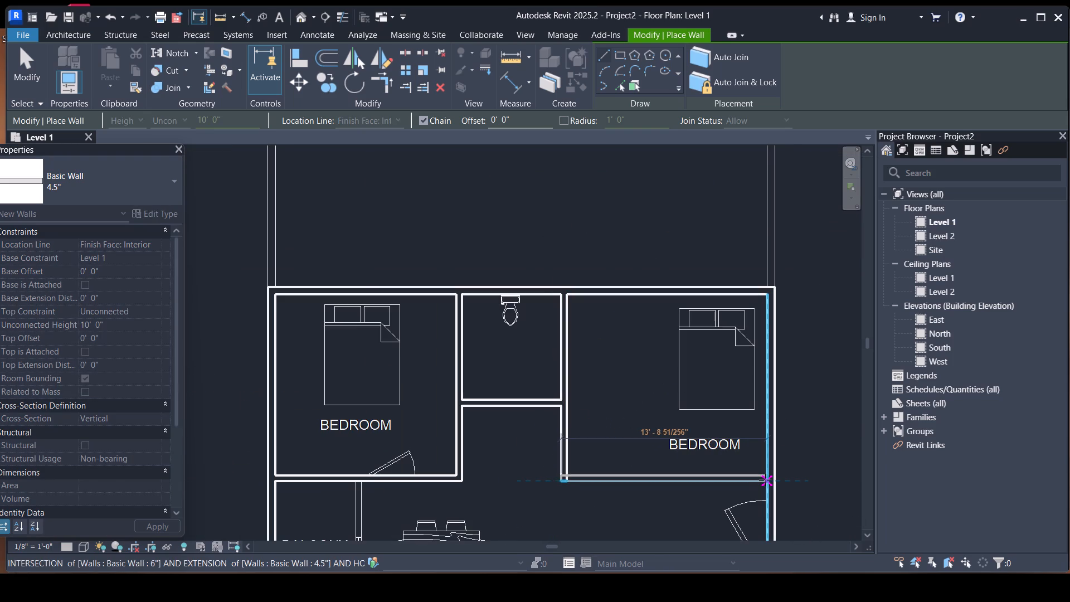
left_click(766, 479)
key("Escape")
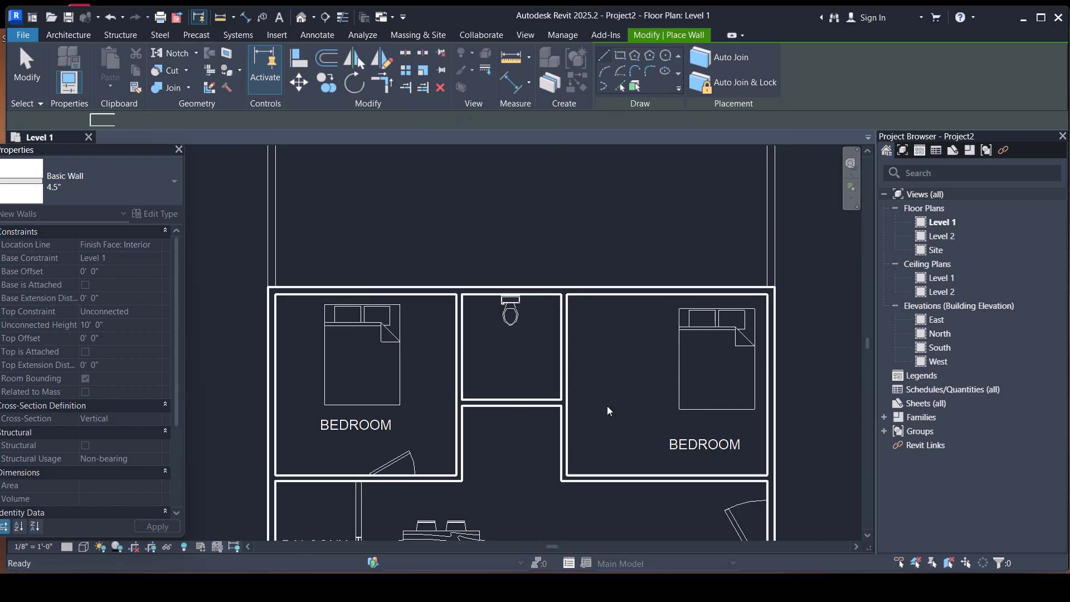
Draw the 4.5" wall between balcony and dining, about 11'-6" long, from the upper bedroom wall to the lower bedroom's top line.
scroll(590, 370, "down", 9)
middle_click_drag(585, 428, 535, 325)
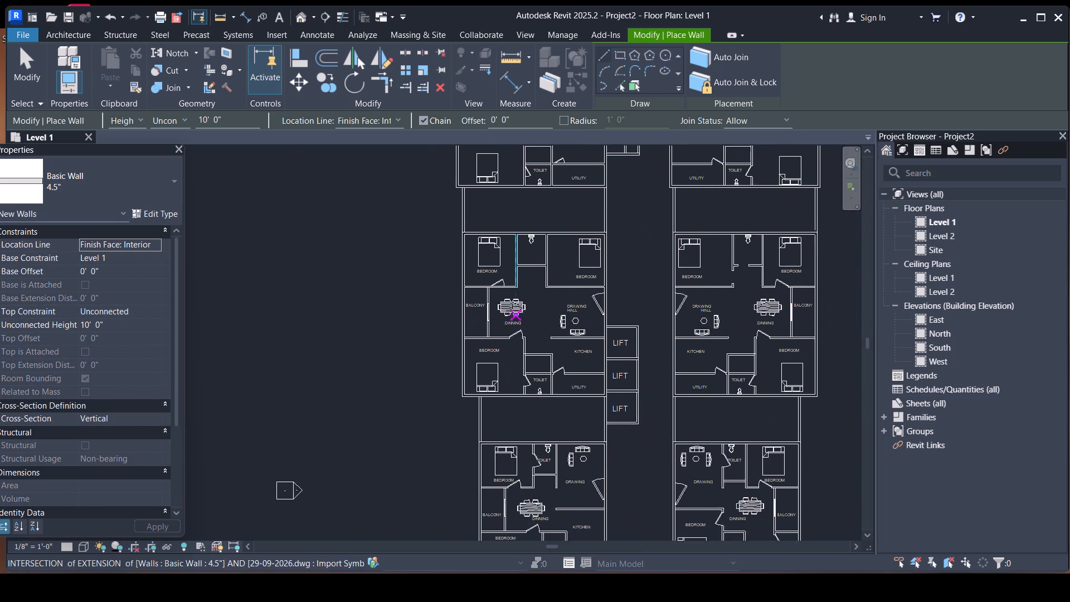
scroll(510, 307, "up", 11)
left_click(486, 253)
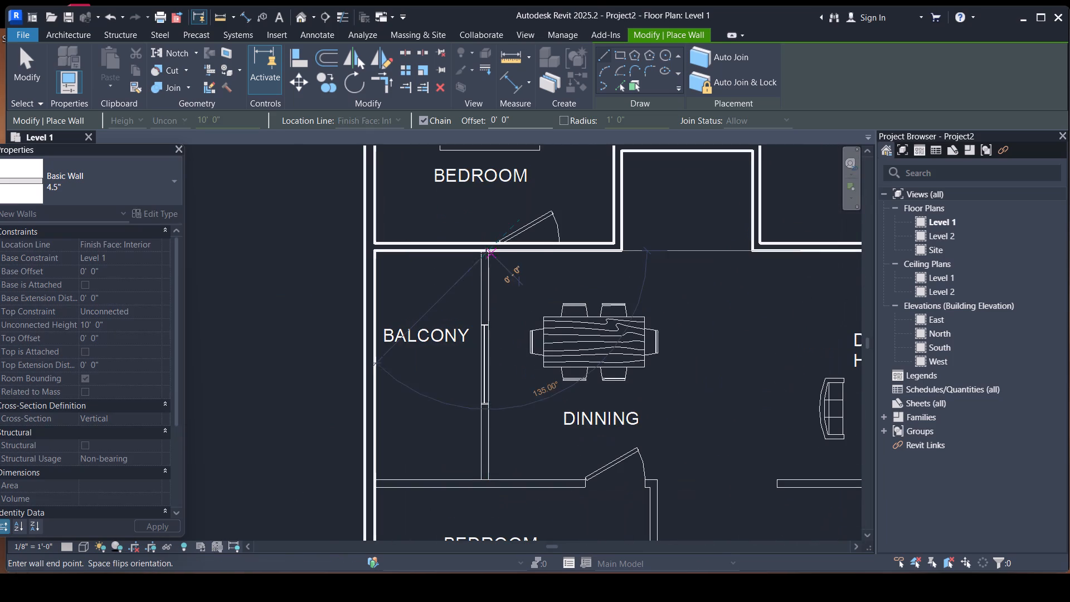
key("space")
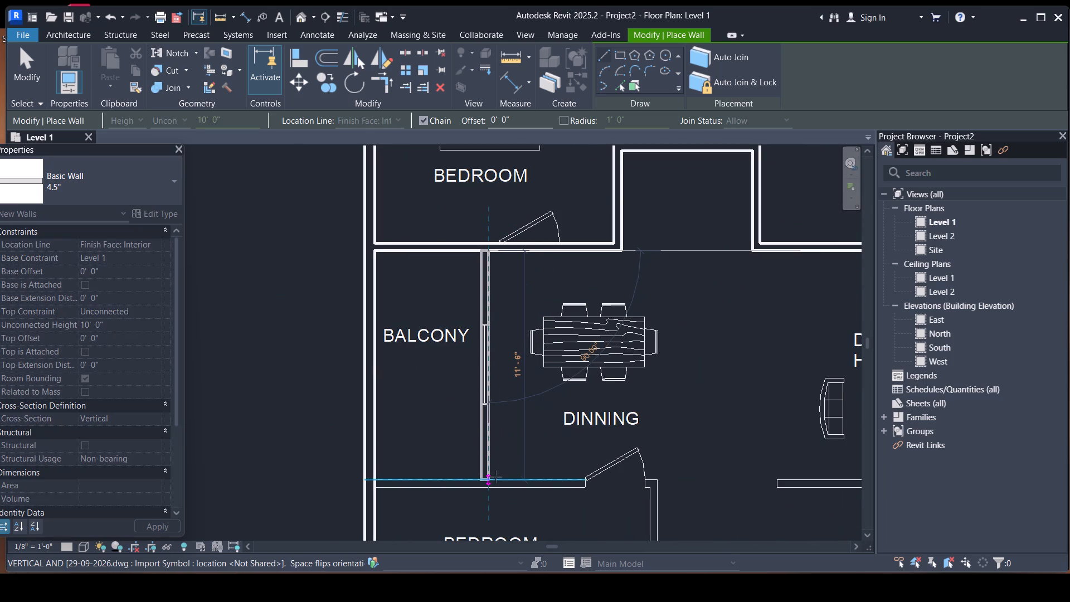
left_click(495, 477)
key("Escape")
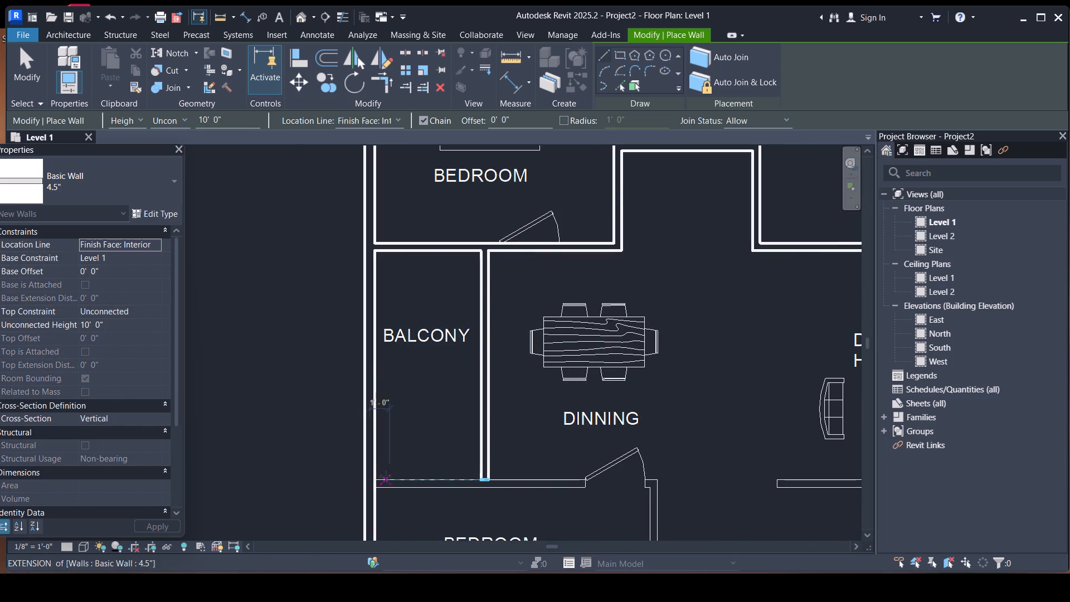
Draw chained 4.5" walls along the lower bedroom's top edge from the exterior wall, and down its toilet side to the bottom exterior wall.
left_click(379, 480)
key("space")
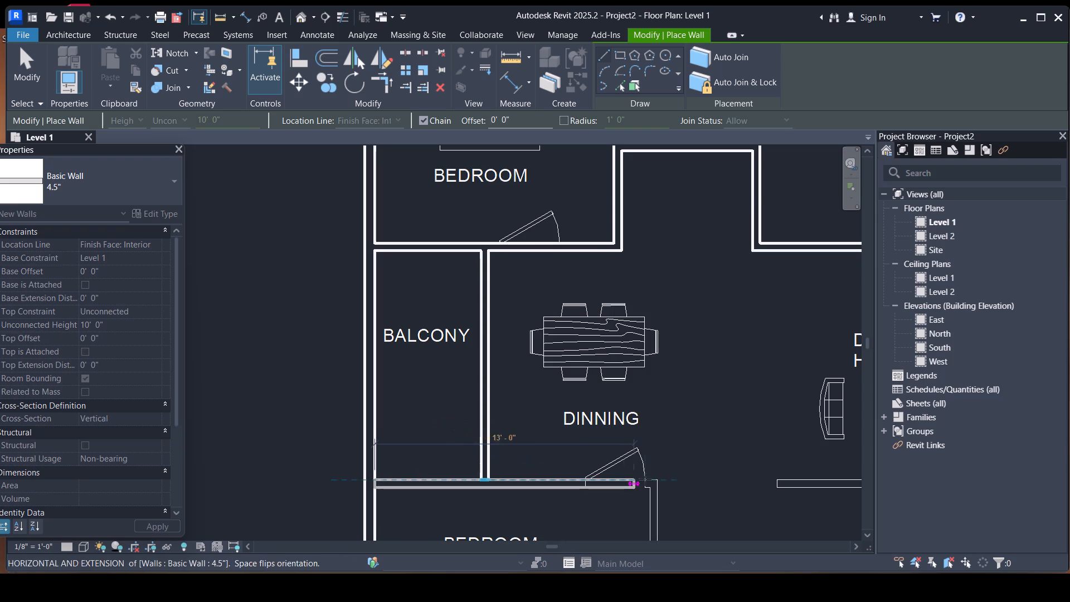
left_click(662, 482)
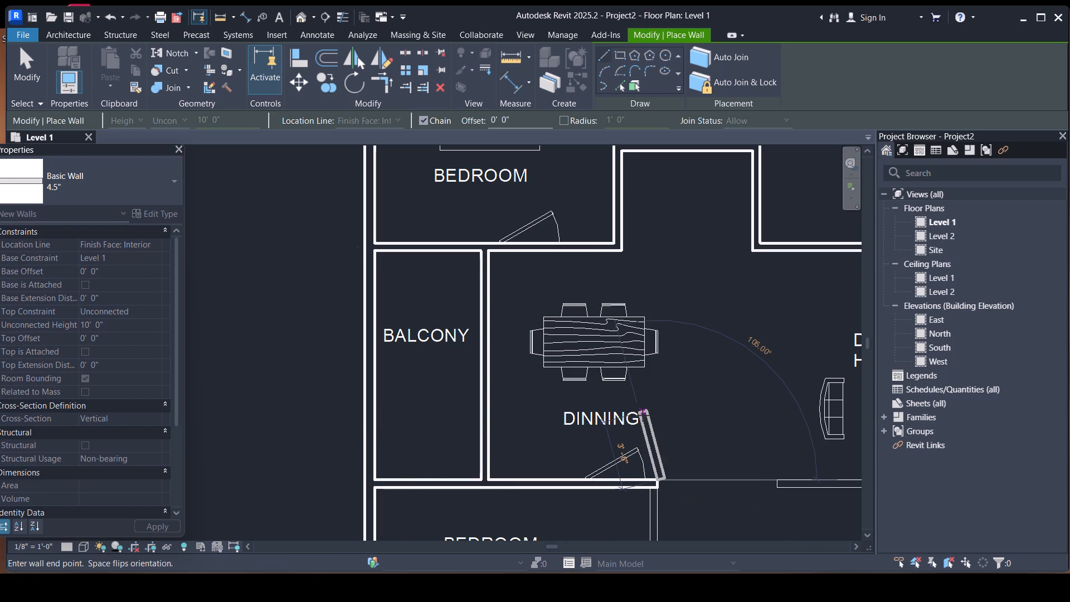
scroll(643, 415, "down", 4)
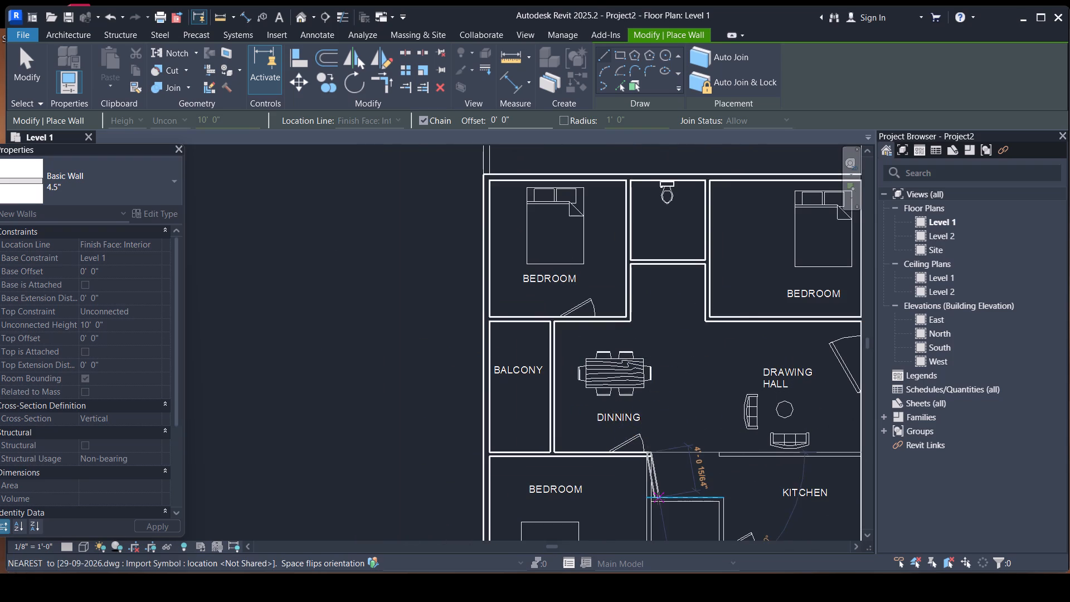
middle_click_drag(658, 498, 609, 314)
scroll(598, 406, "up", 2)
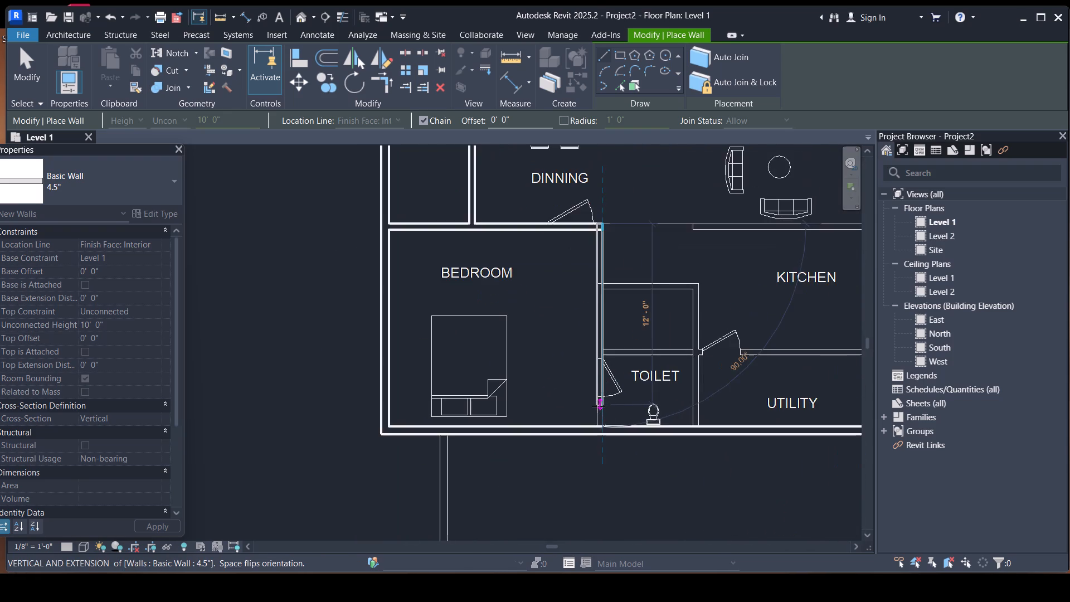
scroll(598, 406, "up", 6)
left_click(608, 450)
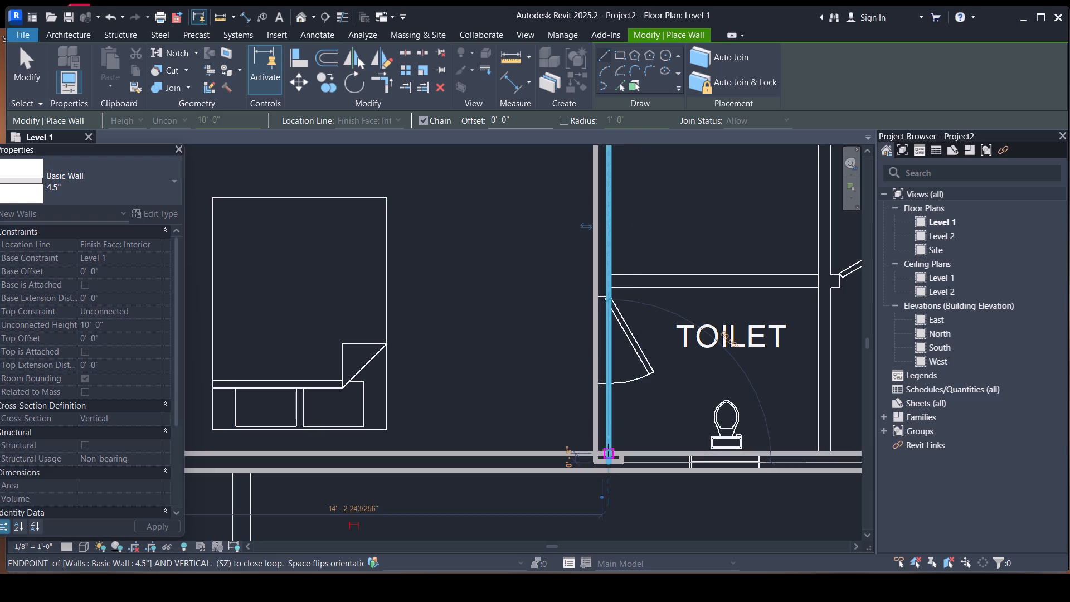
key("Escape")
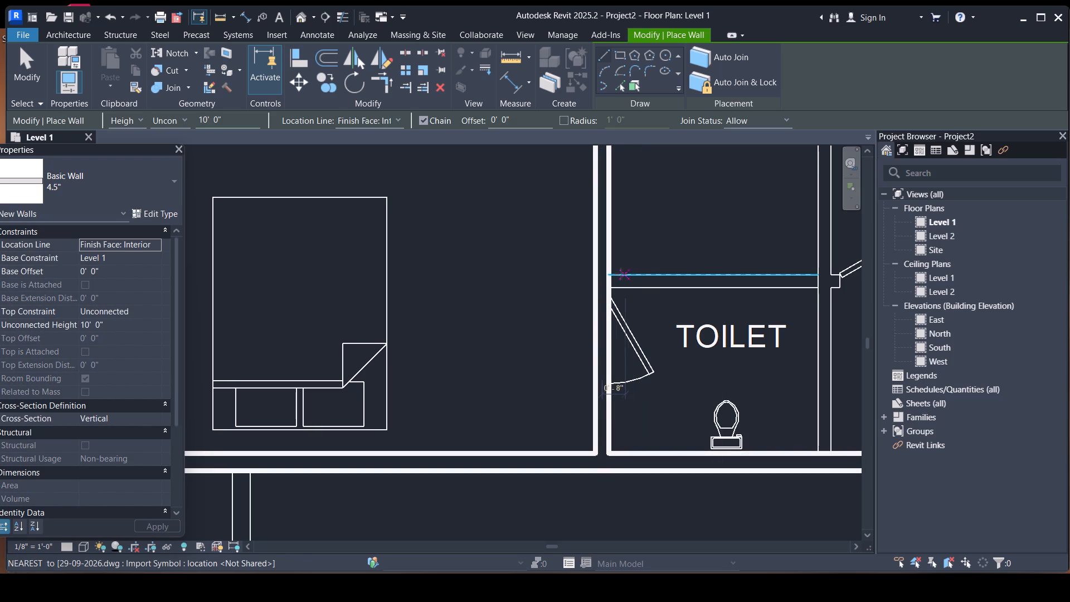
Draw the 4.5" wall along the lower toilet's top edge, from the bedroom wall to the toilet's utility-side line.
left_click(615, 274)
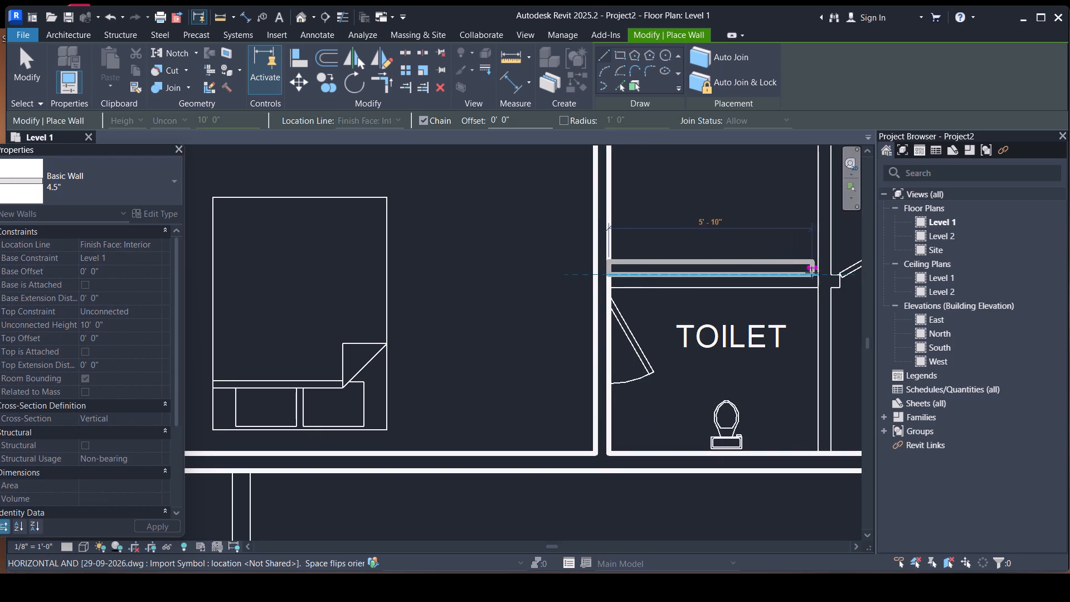
key("space")
left_click(823, 277)
key("Escape")
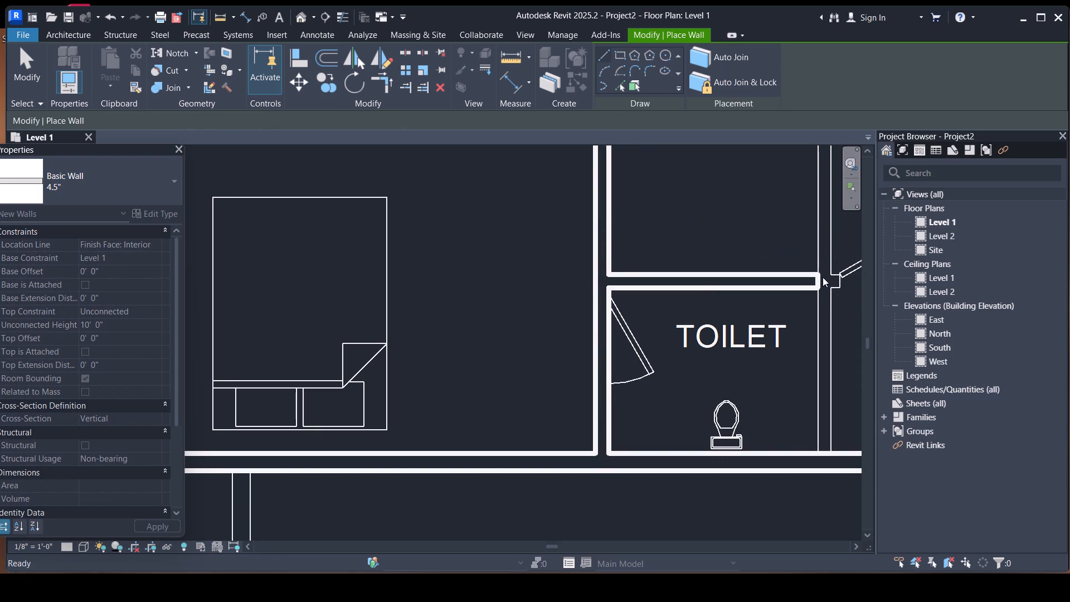
Draw chained 4.5" walls along the top of the space above the lower toilet, and down its kitchen and utility side to the exterior wall.
scroll(707, 338, "down", 4)
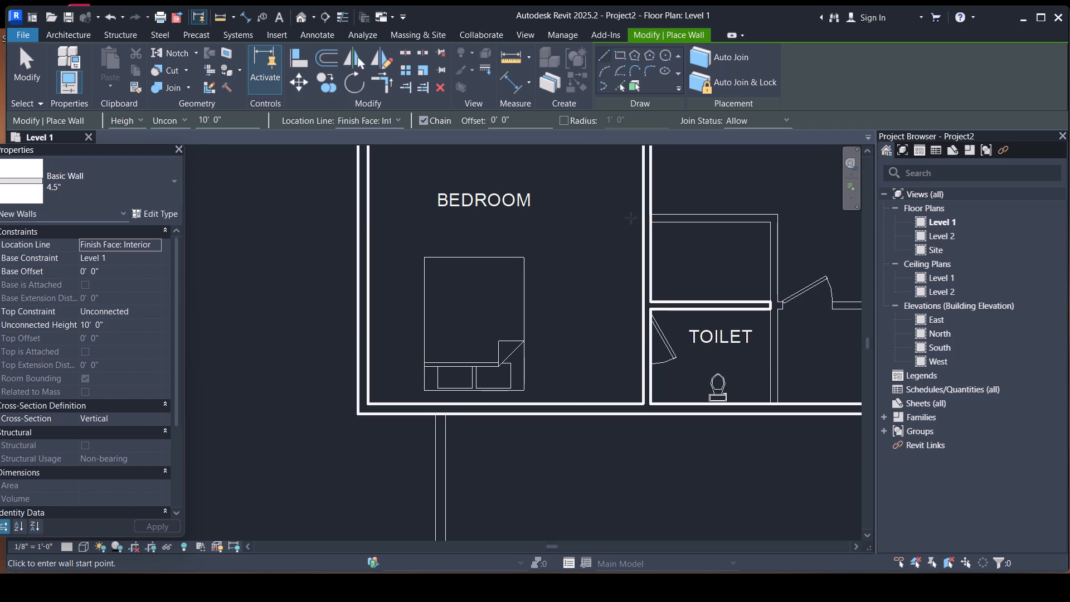
scroll(670, 200, "up", 3)
left_click(641, 221)
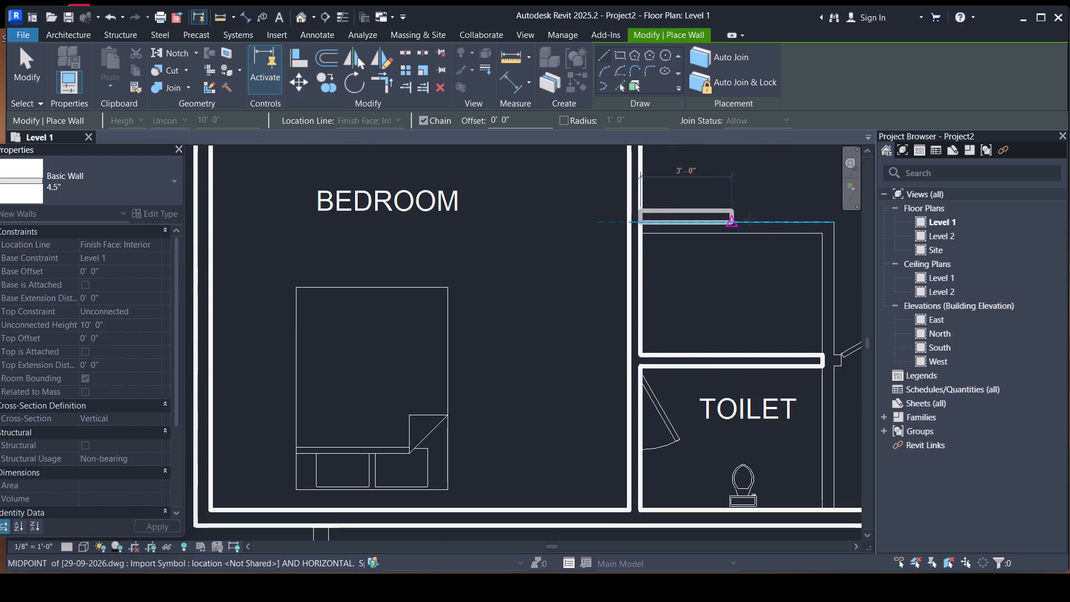
key("space")
left_click(835, 222)
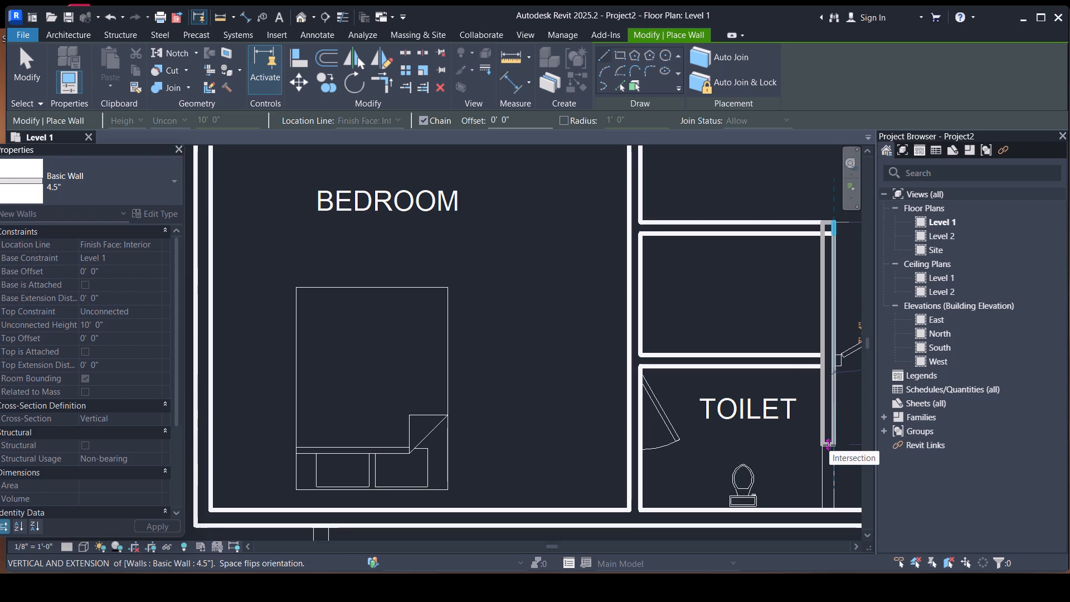
middle_click_drag(821, 498, 702, 454)
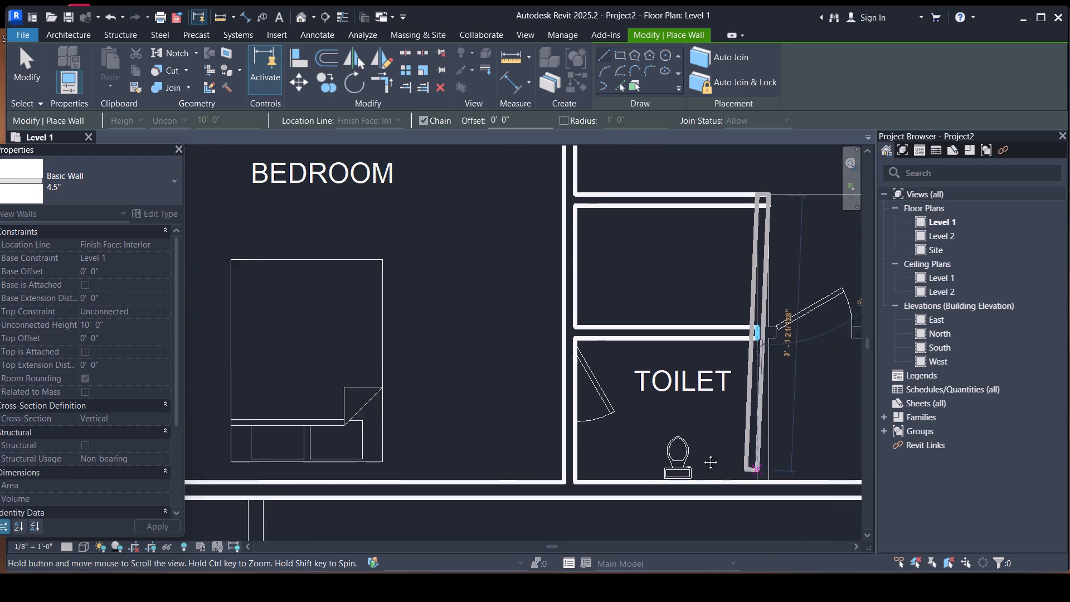
middle_click_drag(702, 454, 682, 446)
left_click(695, 454)
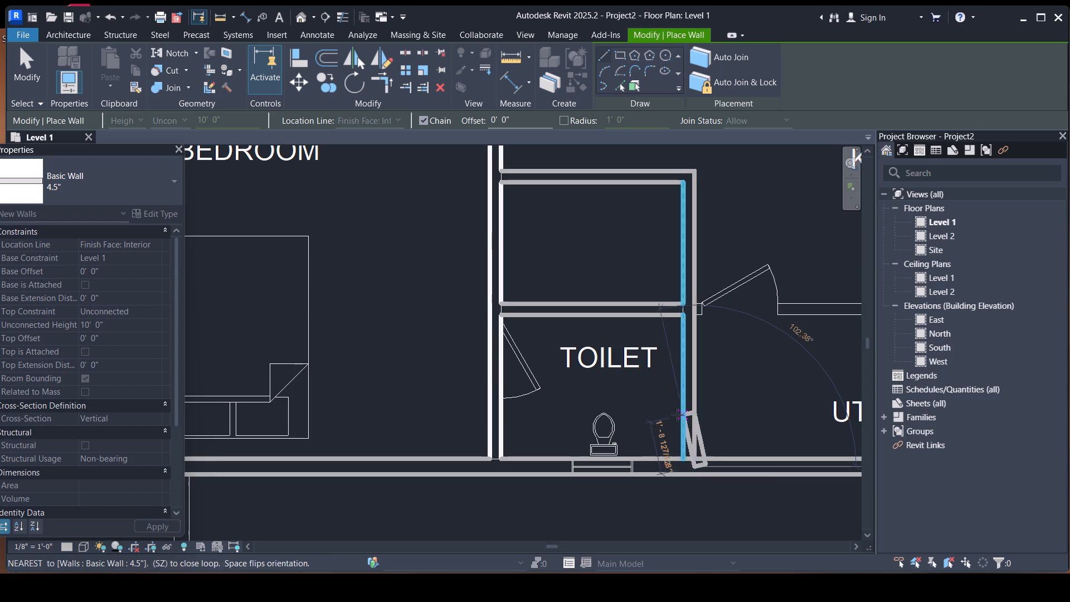
key("Escape")
Draw the 4.5" wall between kitchen and utility, about 12'-1" long, from the toilet's side wall to the lift-side exterior wall.
scroll(659, 372, "down", 3)
middle_click_drag(765, 377, 446, 432)
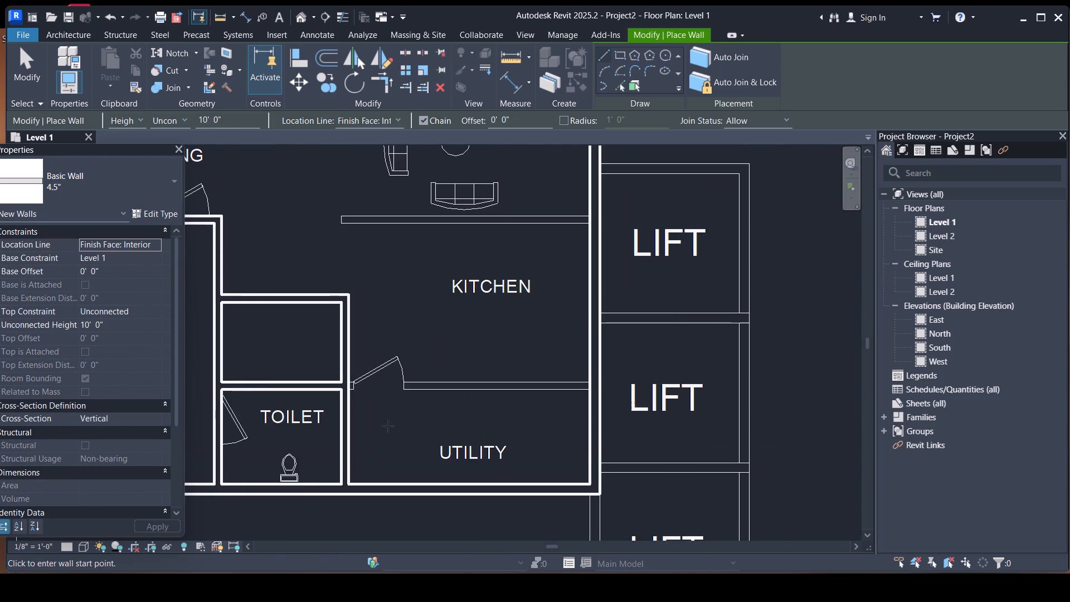
scroll(267, 385, "up", 3)
scroll(409, 410, "up", 4)
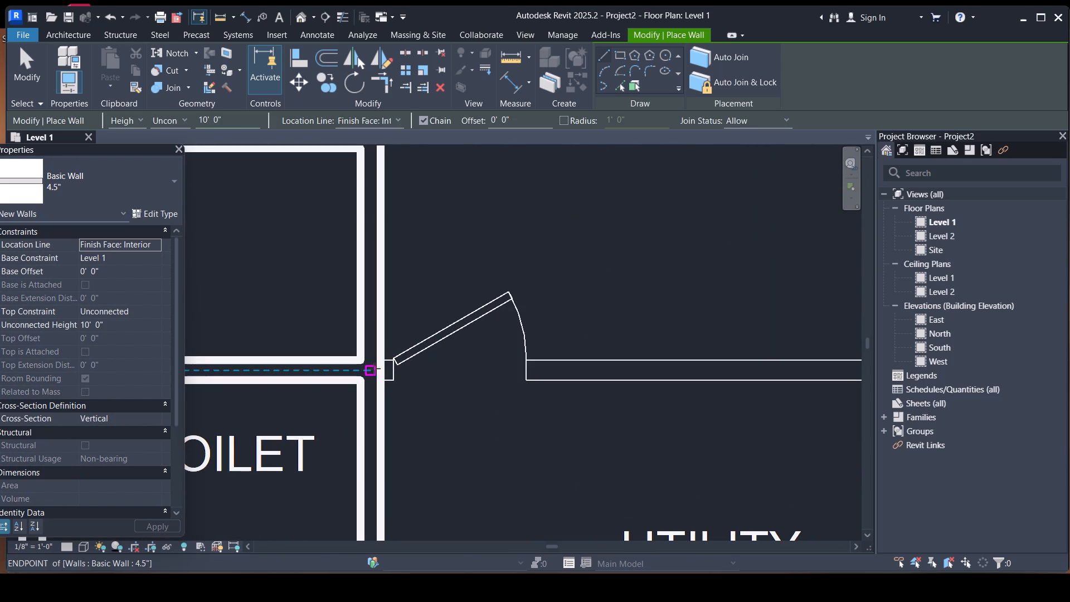
left_click(384, 361)
key("space")
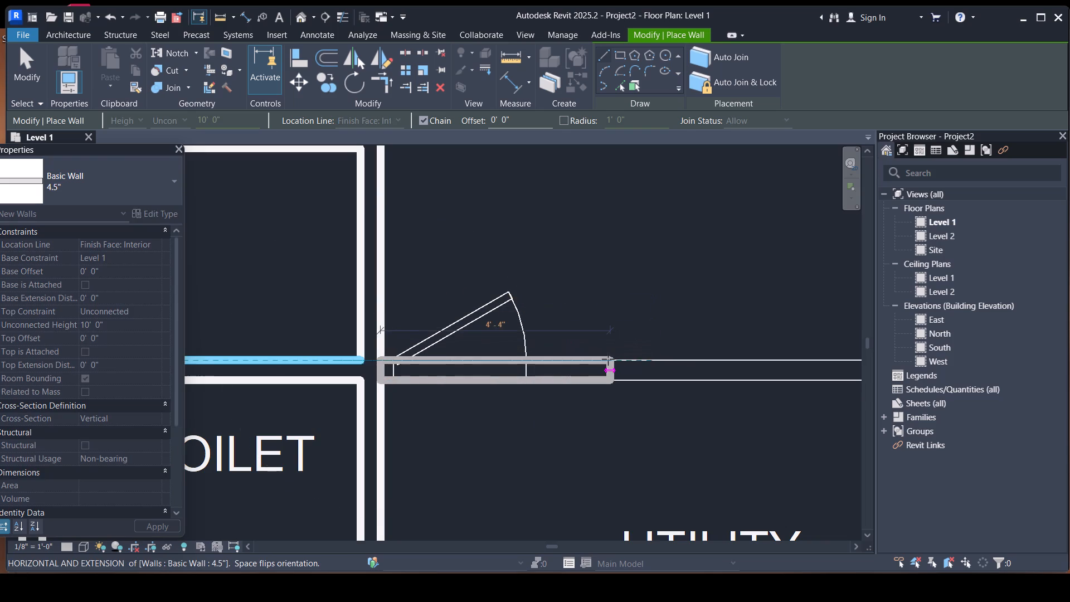
scroll(608, 359, "down", 6)
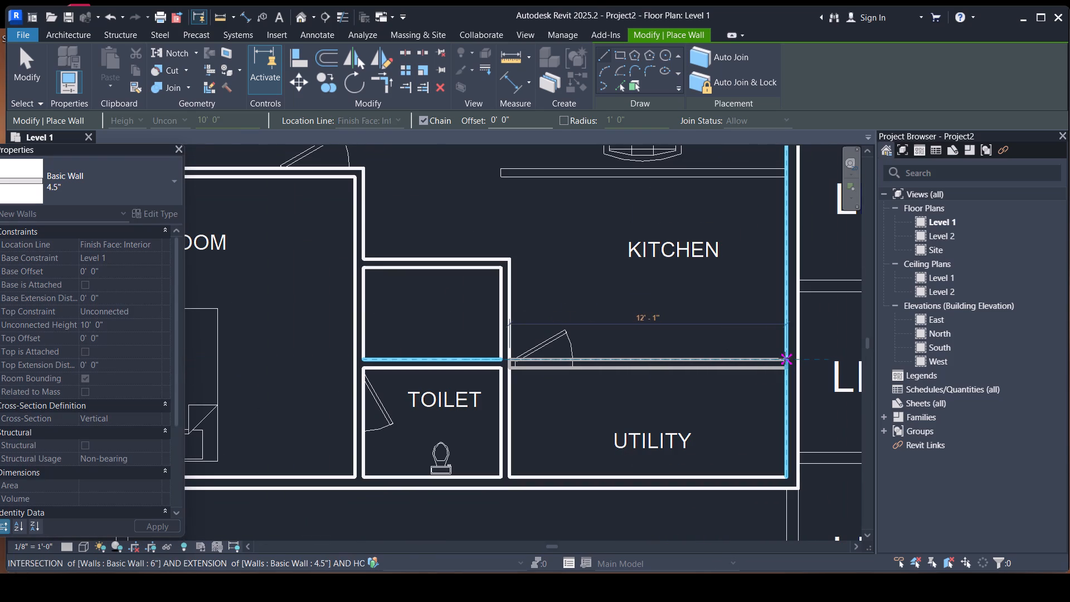
left_click(785, 358)
key("Escape")
Draw the 4.5" wall between drawing hall and kitchen, about 12'-8 1/2" long, from its free end to the lift-side exterior wall.
scroll(621, 356, "down", 3)
middle_click_drag(642, 334, 625, 396)
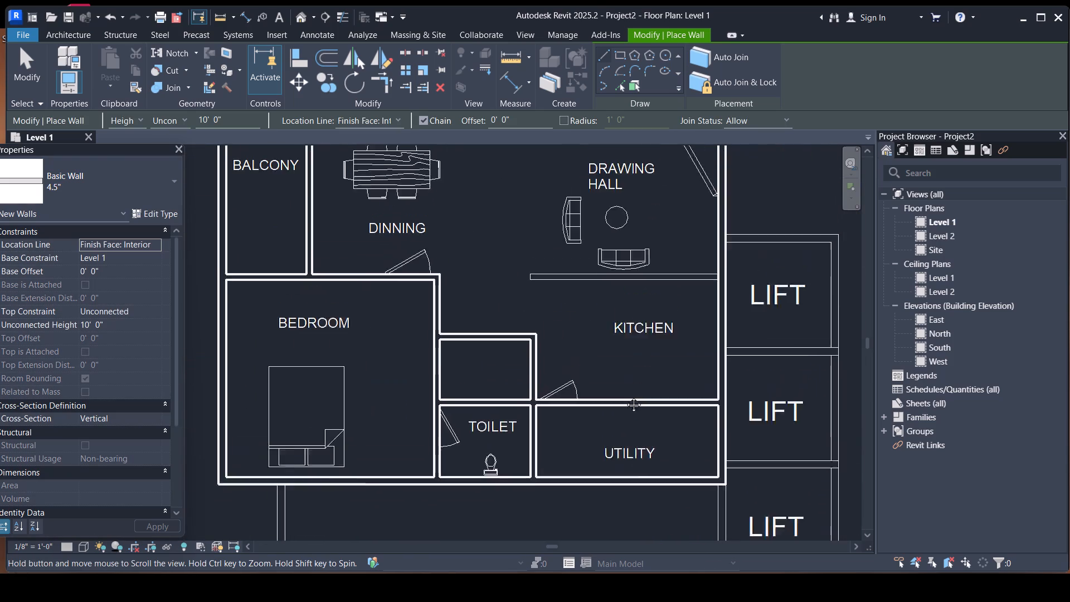
middle_click_drag(625, 396, 586, 502)
scroll(588, 362, "up", 4)
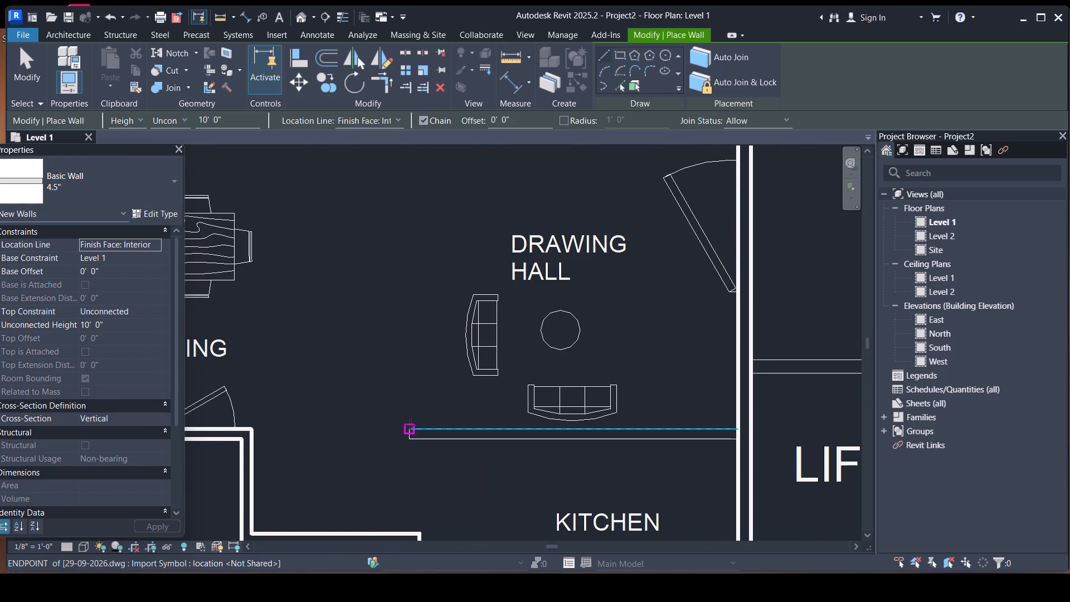
left_click(411, 425)
key("space")
left_click(738, 423)
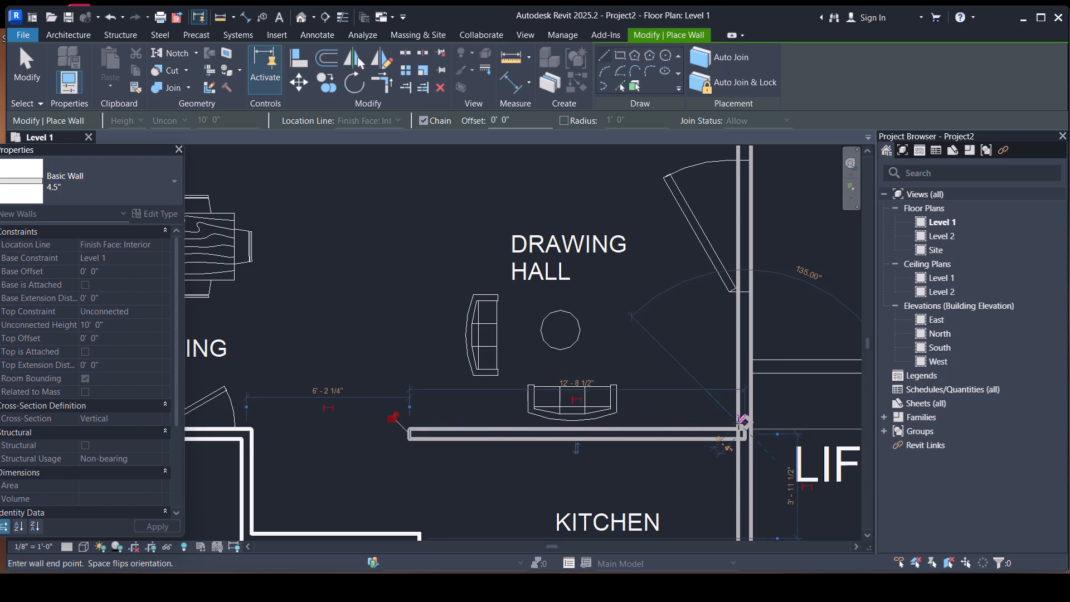
key("Escape")
In the next apartment below, draw chained 4.5" walls along the upper bedroom's bottom edge, about 12' long, and up its toilet side to the exterior wall.
scroll(644, 391, "down", 11)
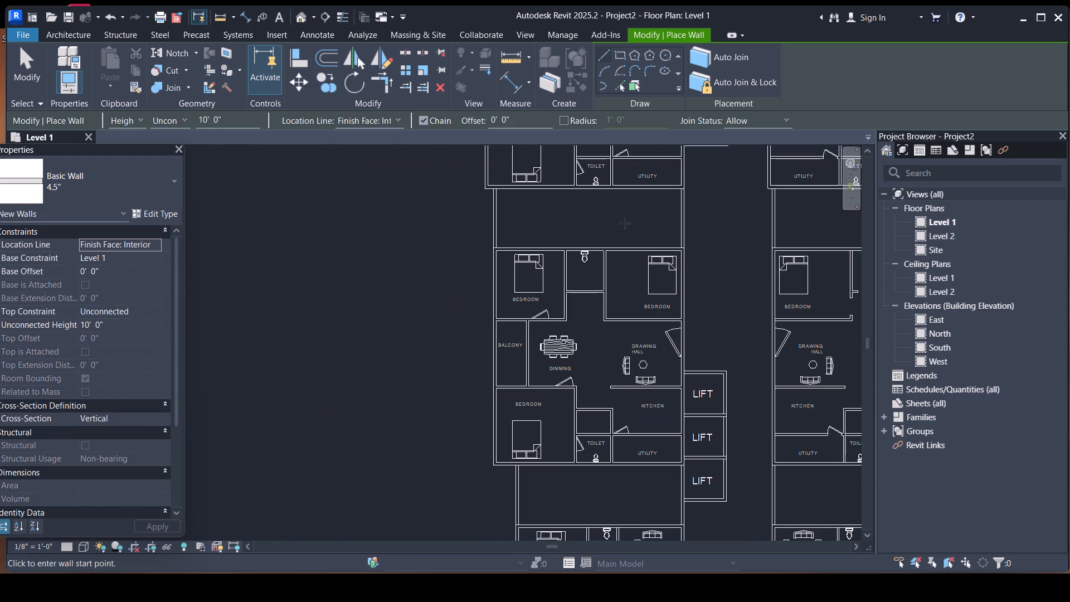
middle_click_drag(572, 498, 495, 228)
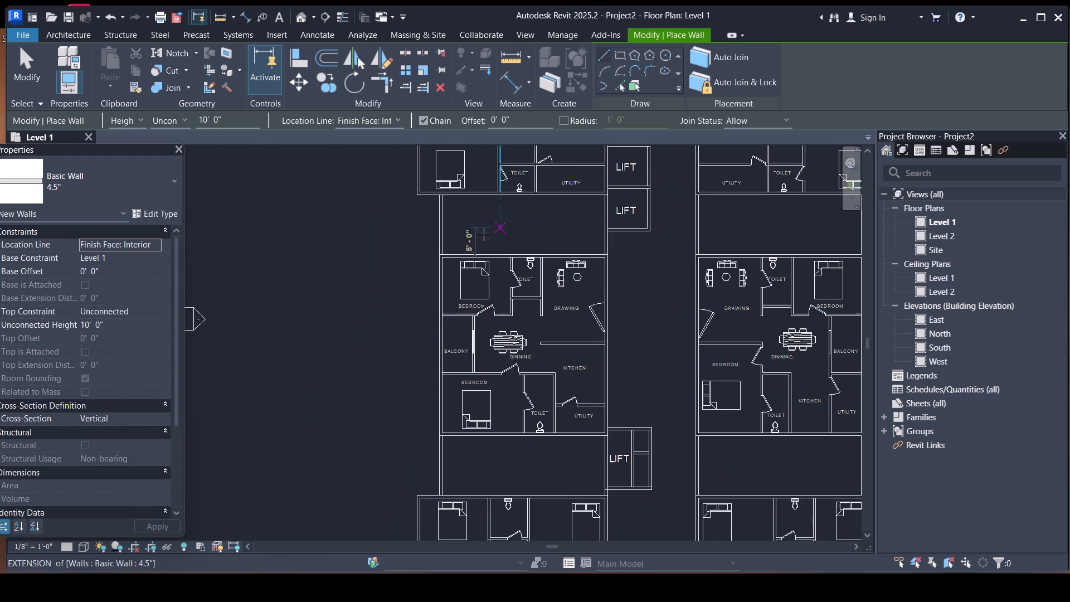
scroll(476, 264, "up", 9)
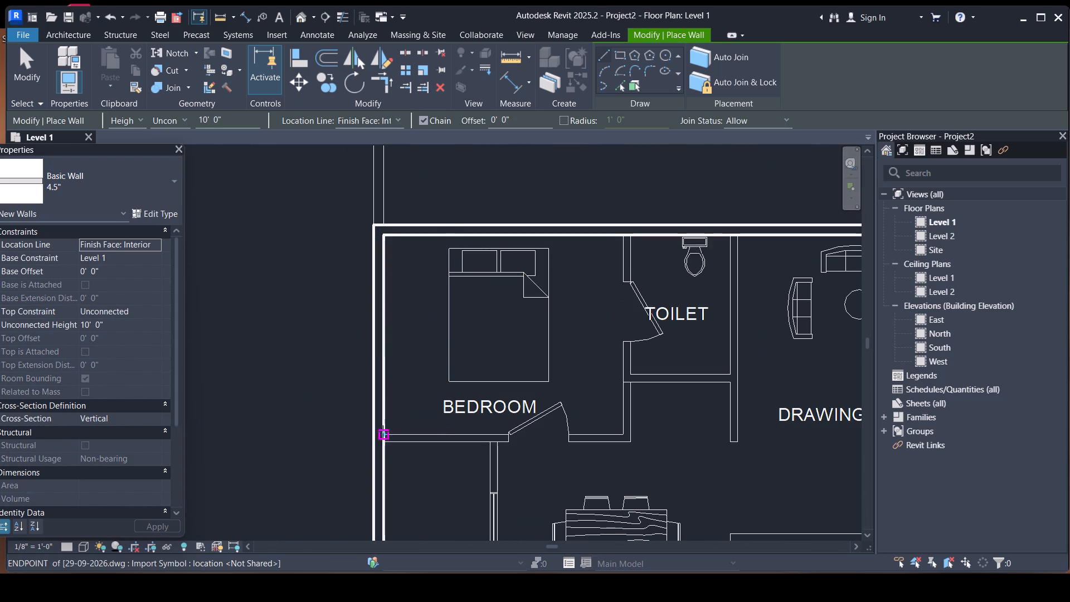
left_click(385, 433)
key("space")
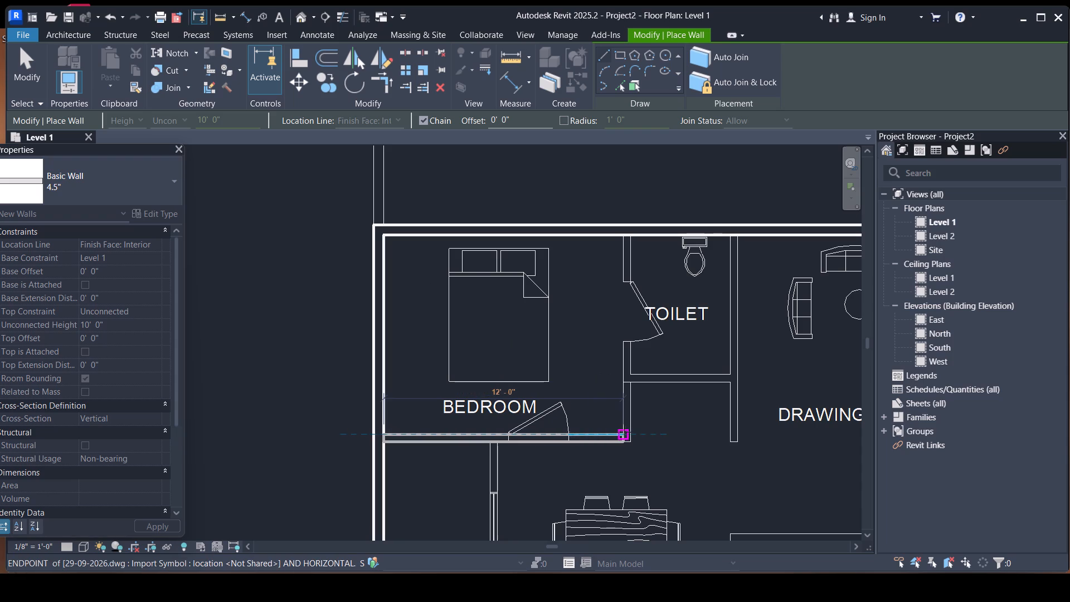
left_click(628, 433)
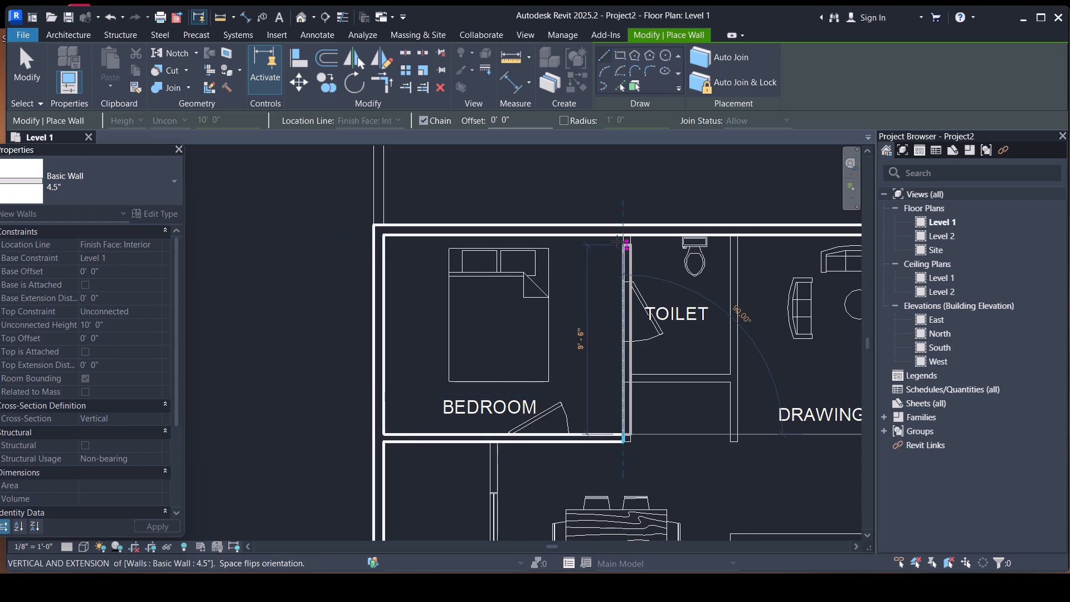
left_click(617, 236)
key("Escape")
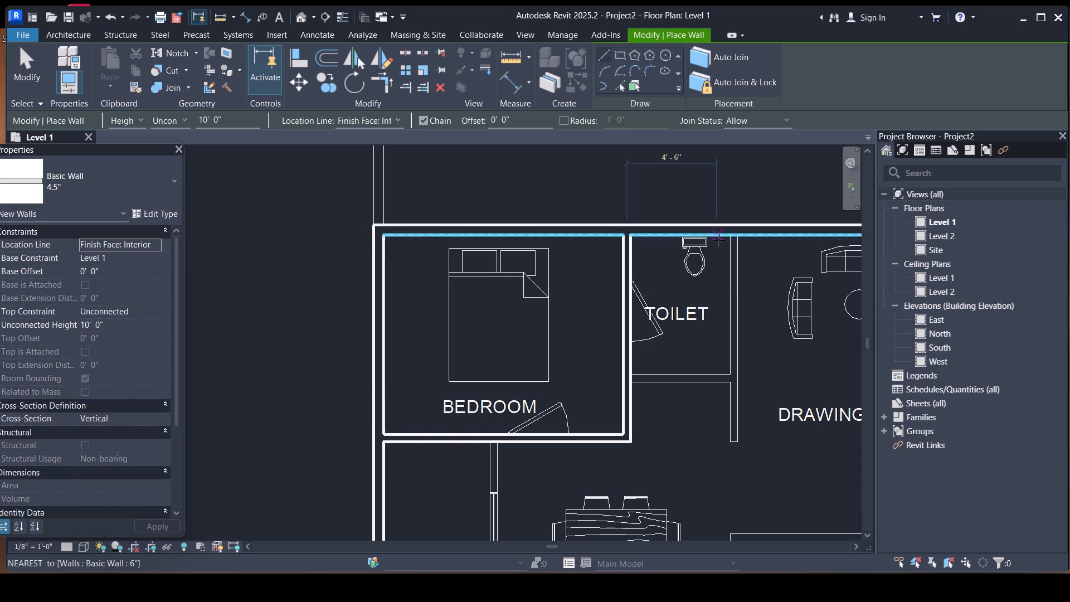
Draw the 4.5" wall on the upper toilet's drawing-room side, from the top exterior wall to the end of its plan line.
left_click(726, 235)
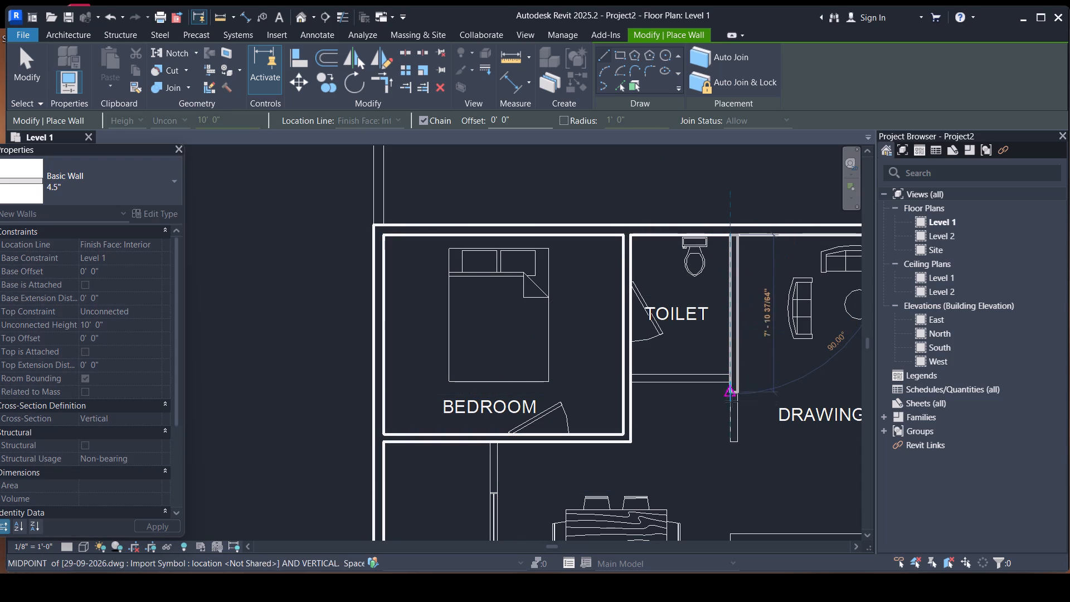
left_click(728, 441)
key("Escape")
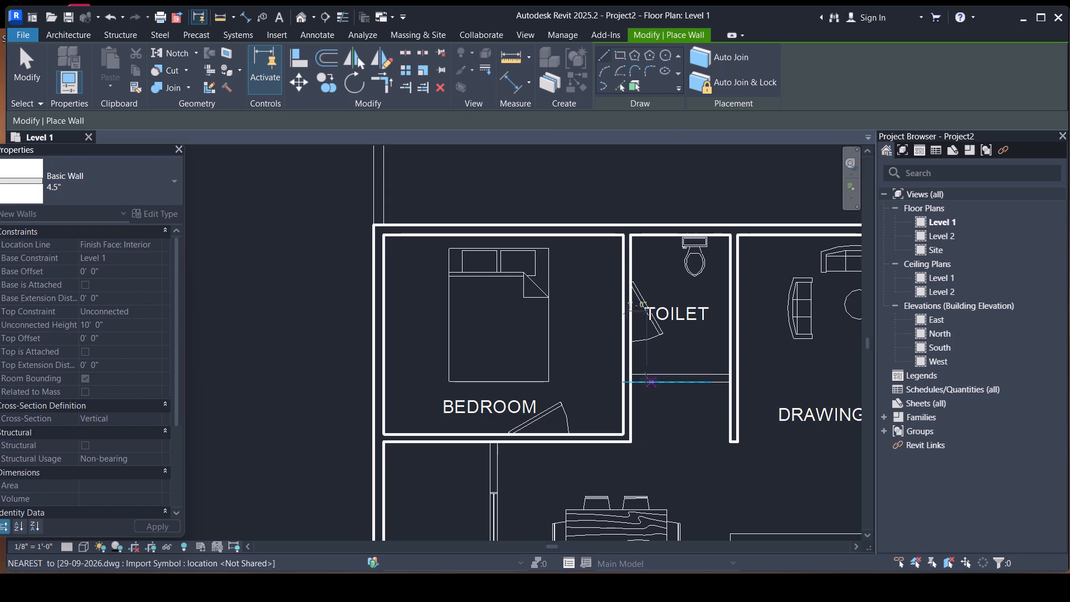
Draw the 4.5" wall along the upper toilet's bottom edge between its two side walls, and dismiss the save reminder without saving.
left_click(635, 373)
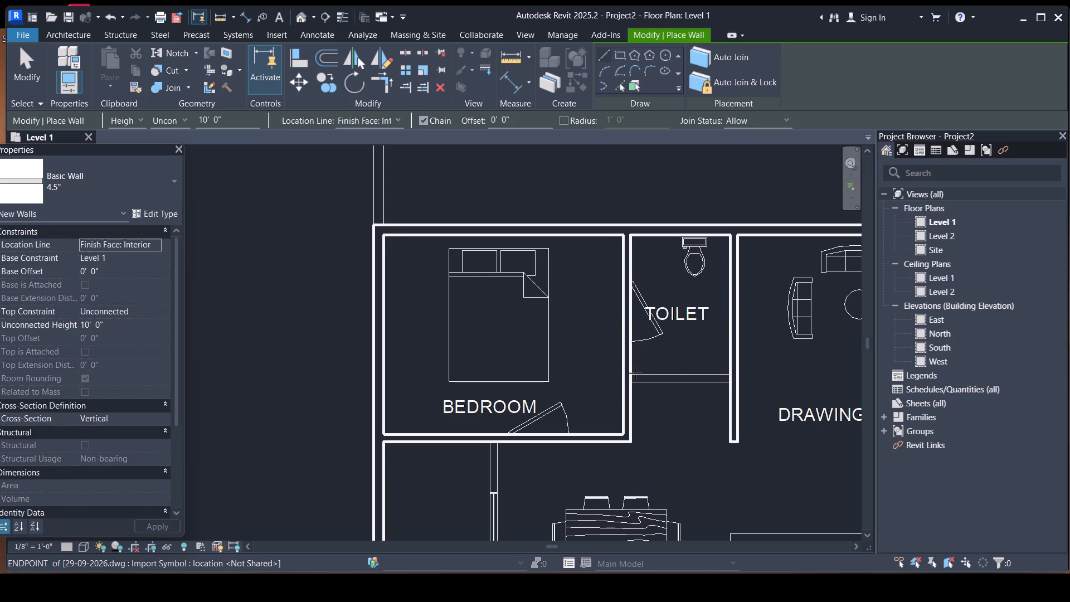
key("space")
left_click(727, 375)
key("Escape")
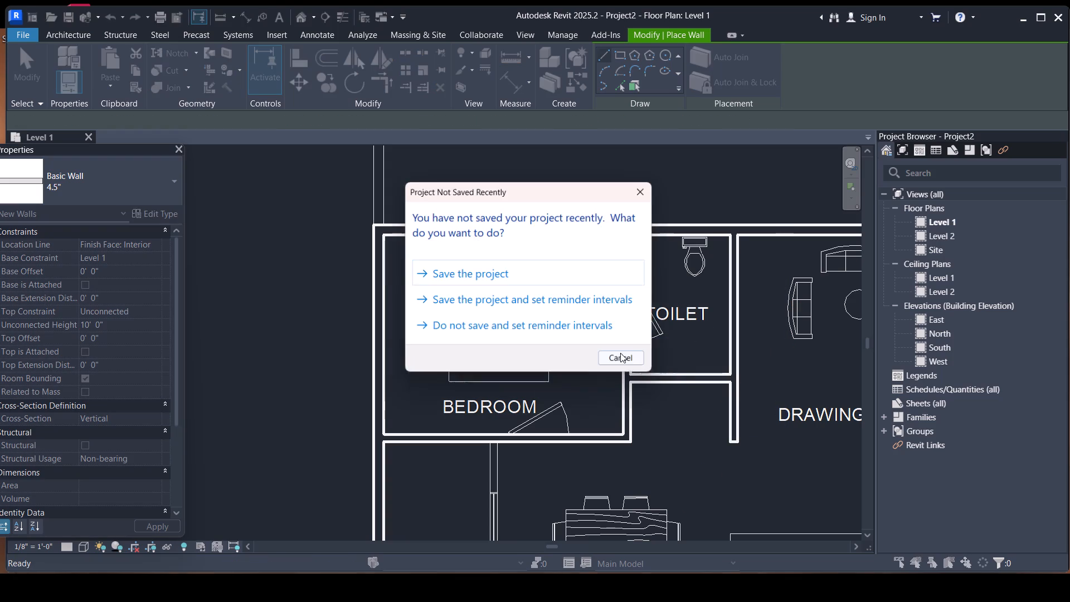
scroll(620, 352, "down", 3)
left_click(629, 358)
Draw the 4.5" wall between balcony and dining, about 10' long, from the upper bedroom wall to the lower bedroom's top line.
scroll(527, 339, "down", 7)
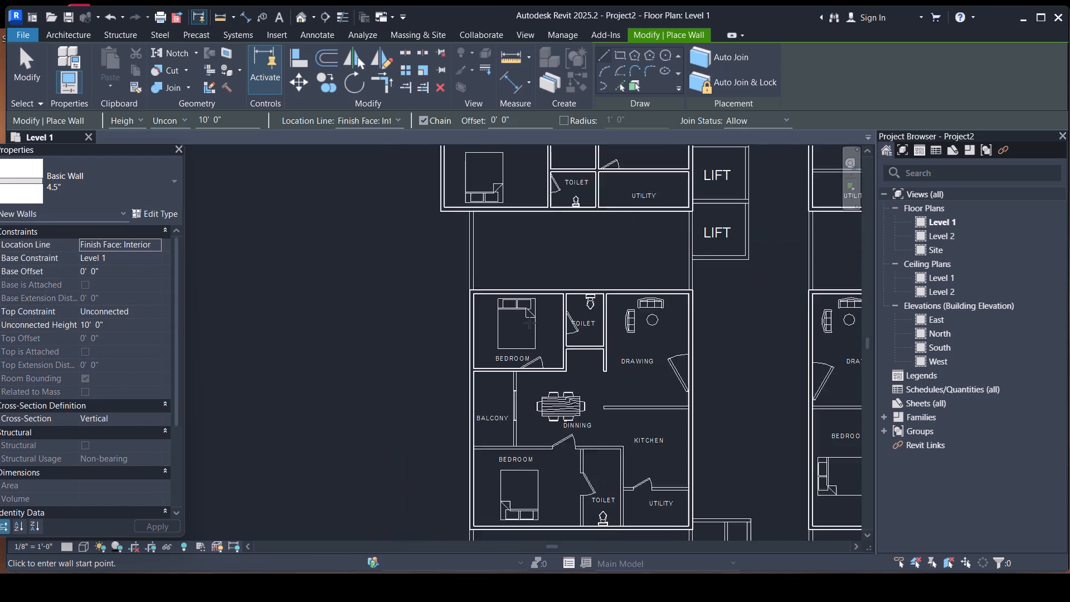
scroll(529, 323, "down", 1)
middle_click_drag(529, 428, 505, 342)
scroll(488, 306, "up", 5)
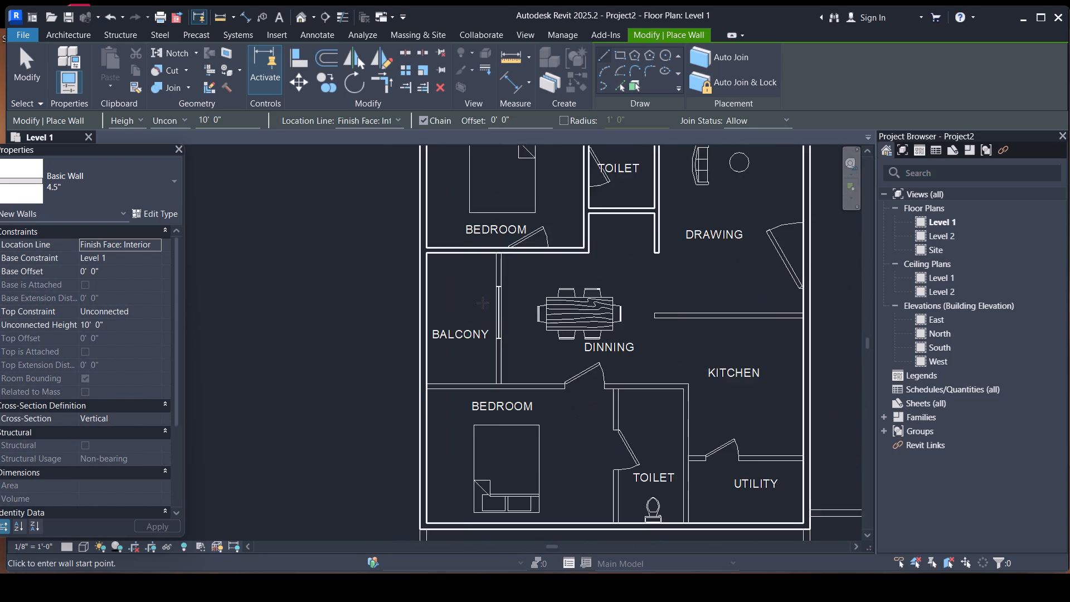
scroll(486, 288, "up", 4)
left_click(512, 231)
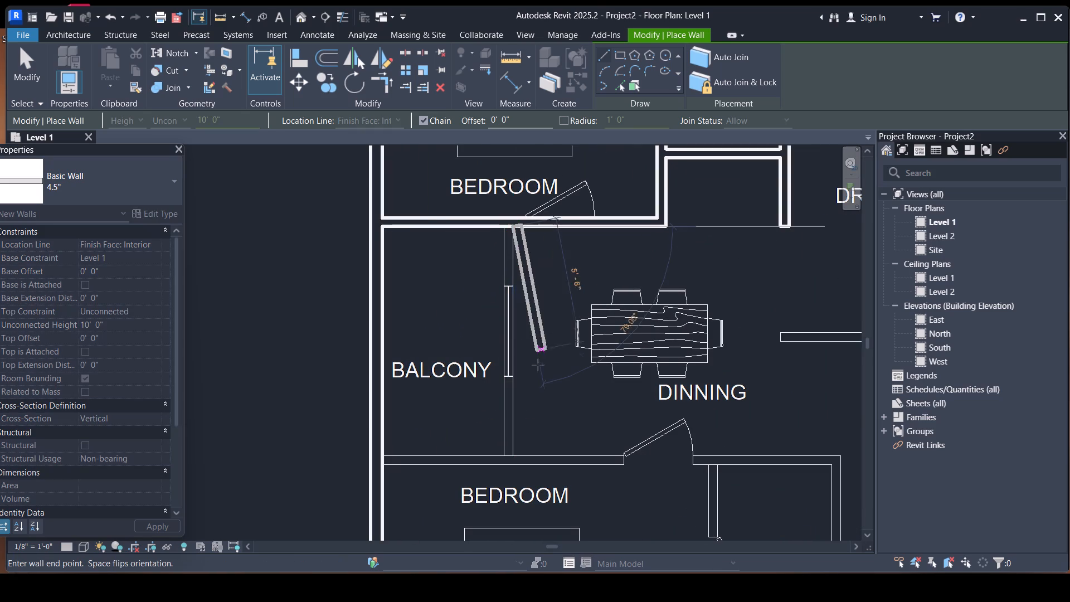
key("space")
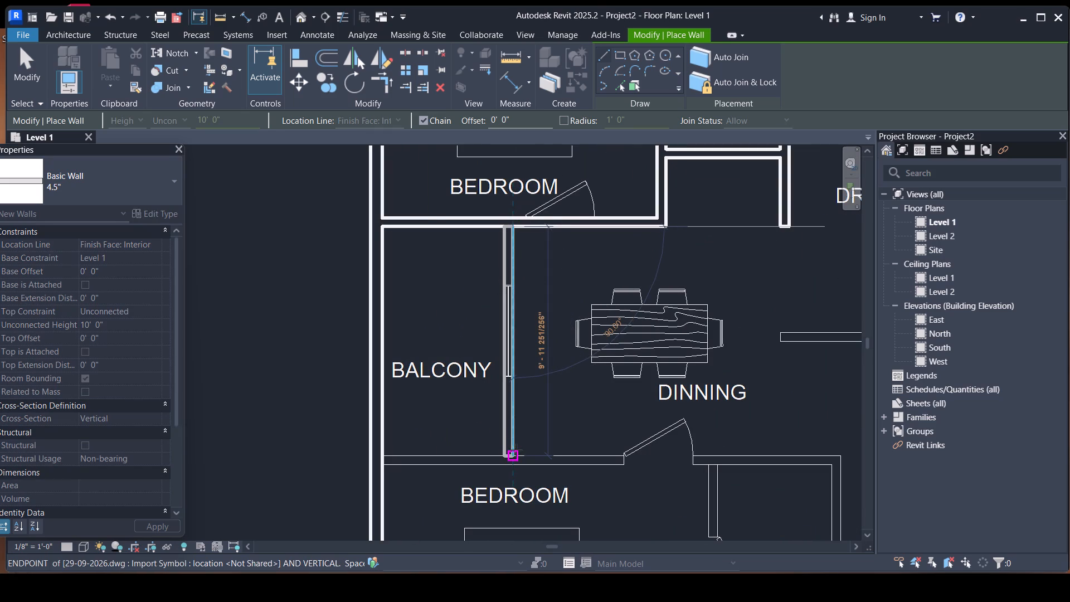
left_click(516, 450)
key("Escape")
Draw chained 4.5" walls along the top of the lower bedroom and toilet, about 20' long, and down the toilet's utility side to the exterior wall.
left_click(382, 452)
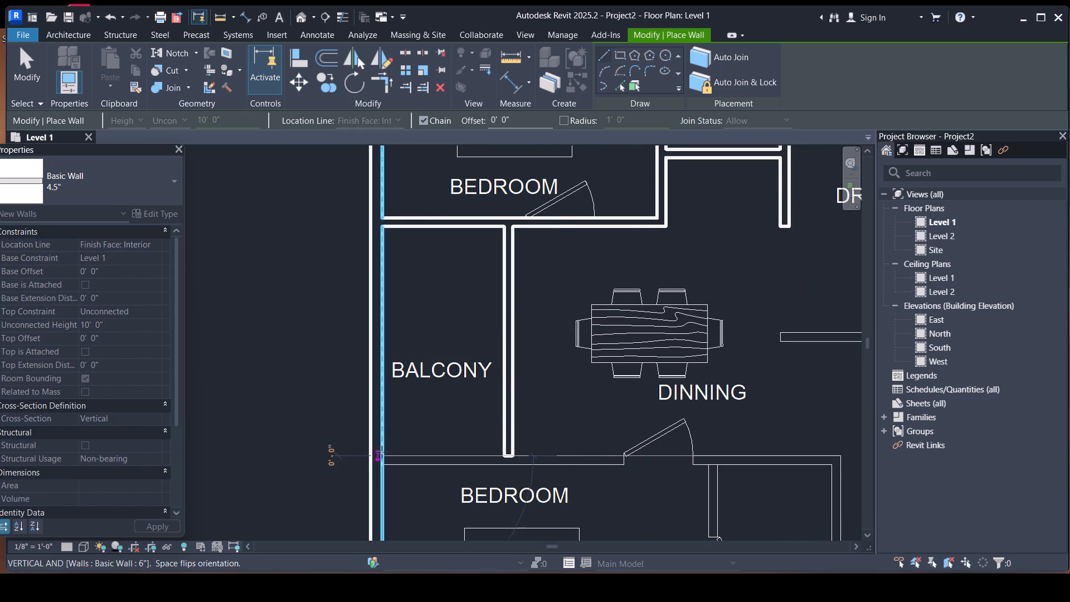
key("space")
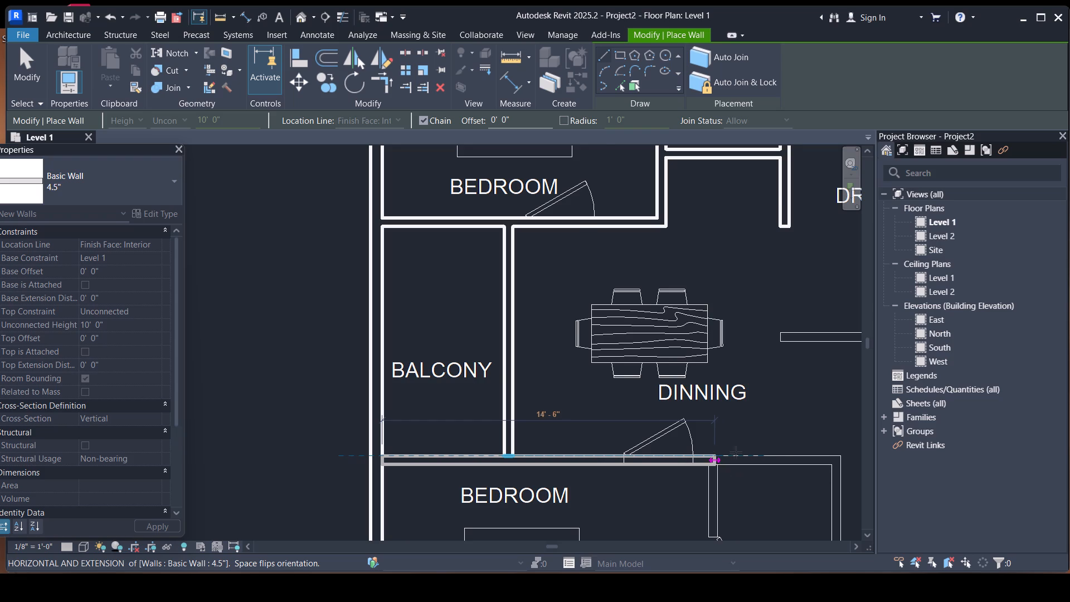
scroll(767, 449, "down", 1)
middle_click_drag(825, 458, 621, 350)
scroll(630, 344, "up", 3)
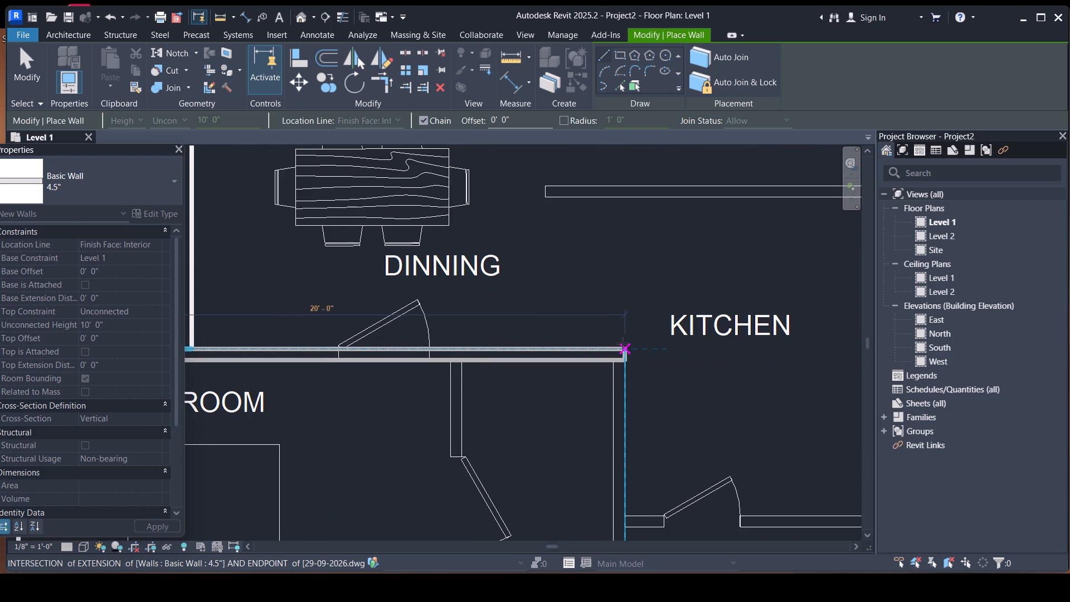
left_click(625, 348)
scroll(620, 327, "down", 10)
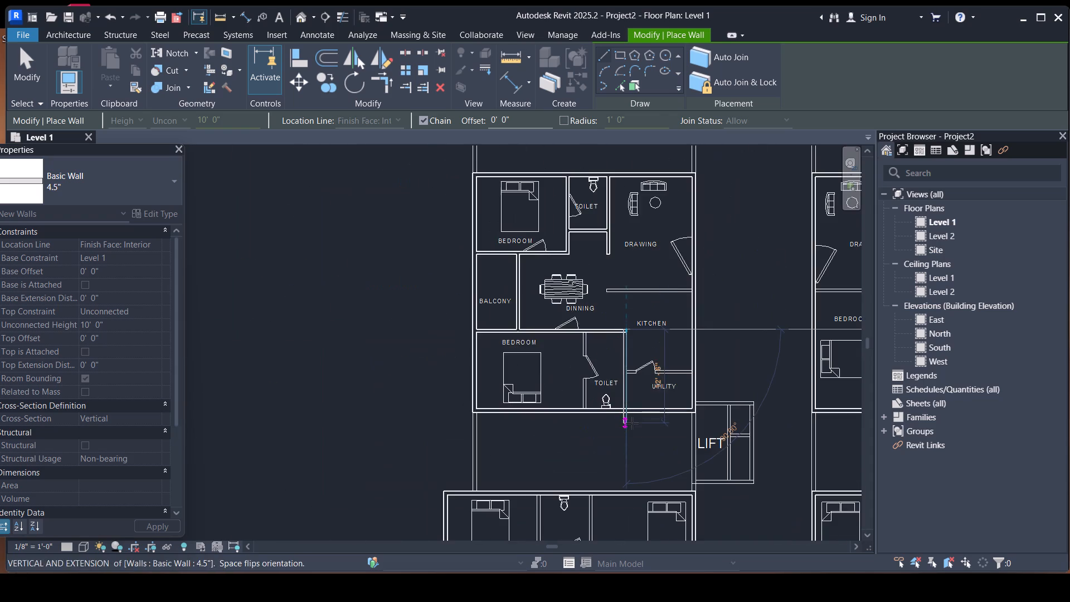
scroll(633, 418, "up", 11)
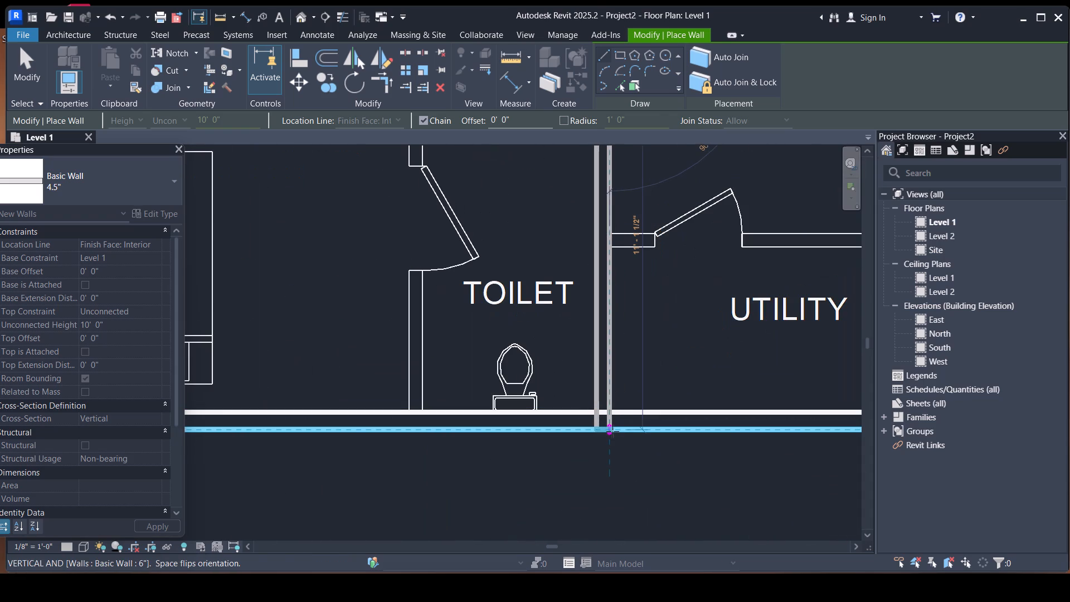
left_click(612, 431)
key("Escape")
Draw the 4.5" wall between the lower bedroom and toilet, from their top wall to the bottom exterior wall.
scroll(599, 407, "down", 5)
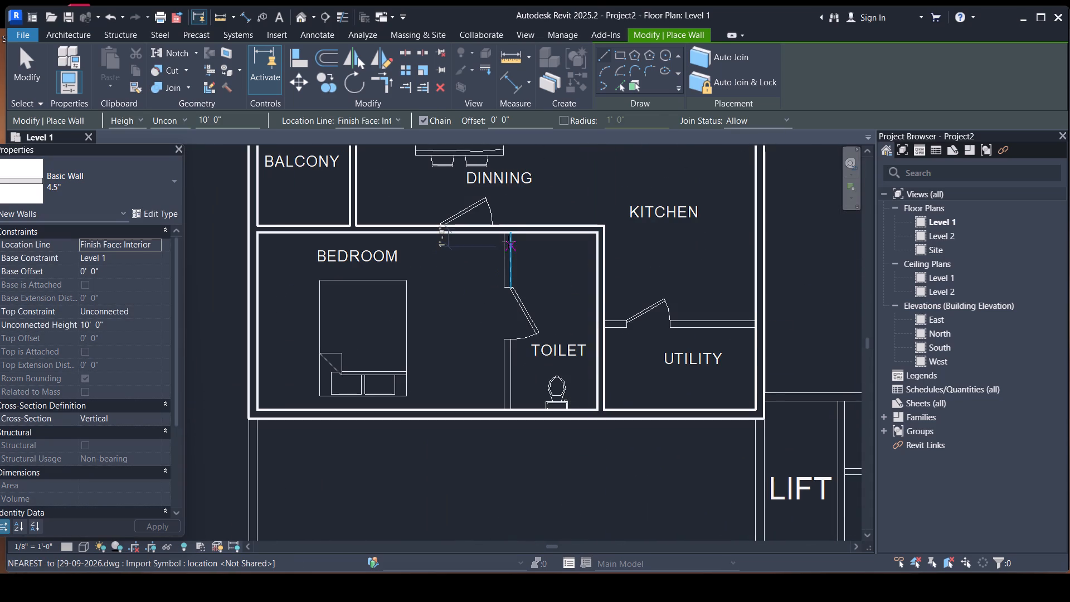
left_click(508, 236)
key("space")
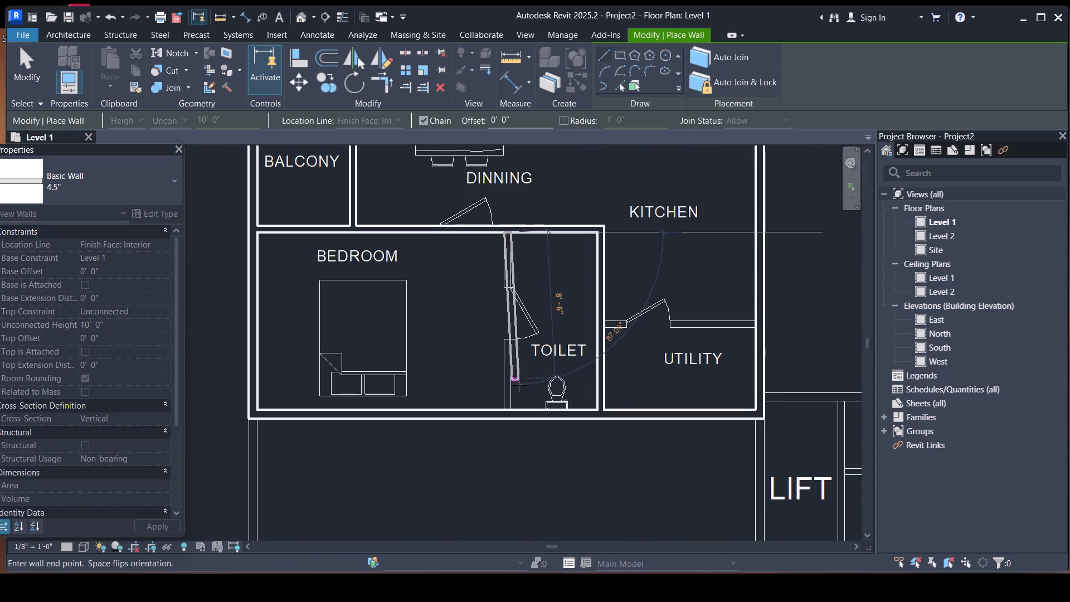
left_click(514, 405)
key("Escape")
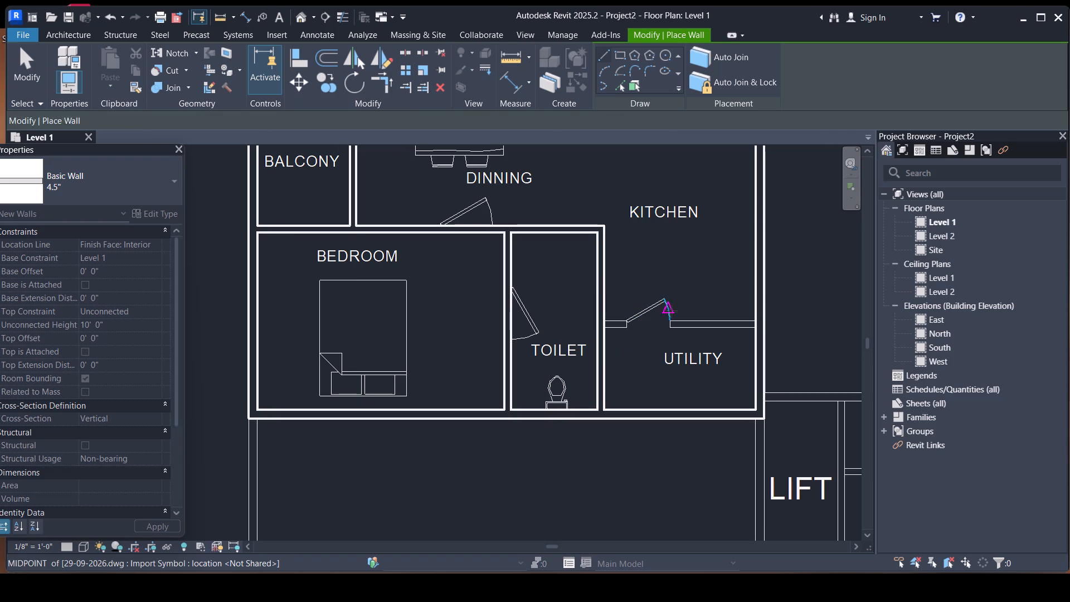
Draw the 4.5" wall between kitchen and utility, from the lift-side exterior wall to the toilet's side wall.
left_click(752, 317)
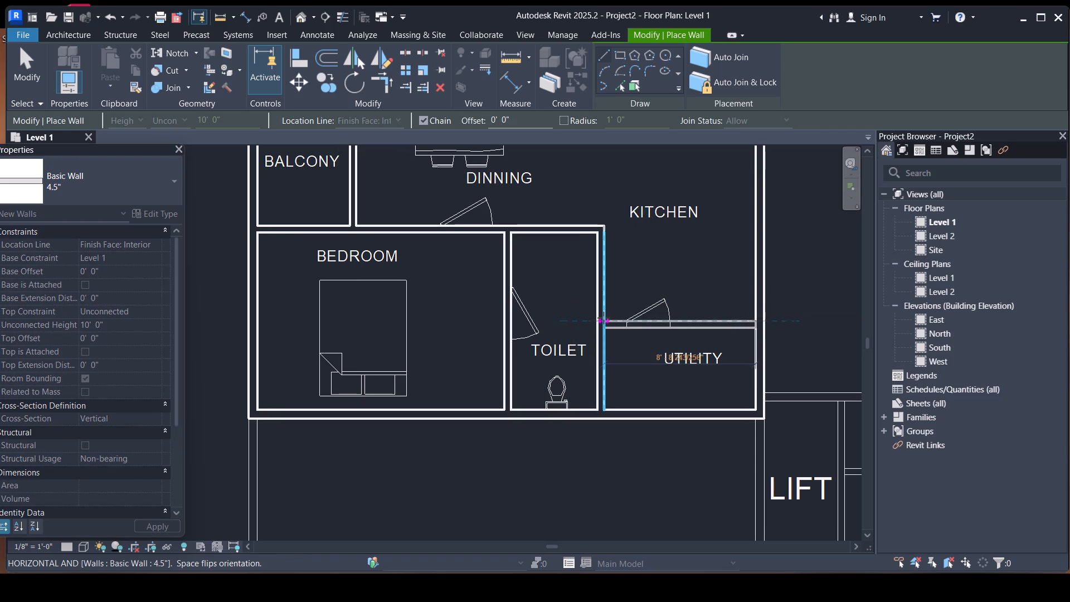
left_click(607, 323)
key("Escape")
In the apartment below the lift, draw chained 4.5" walls down the upper bedroom's toilet side and along its bottom to the balcony-side exterior wall.
scroll(604, 299, "down", 7)
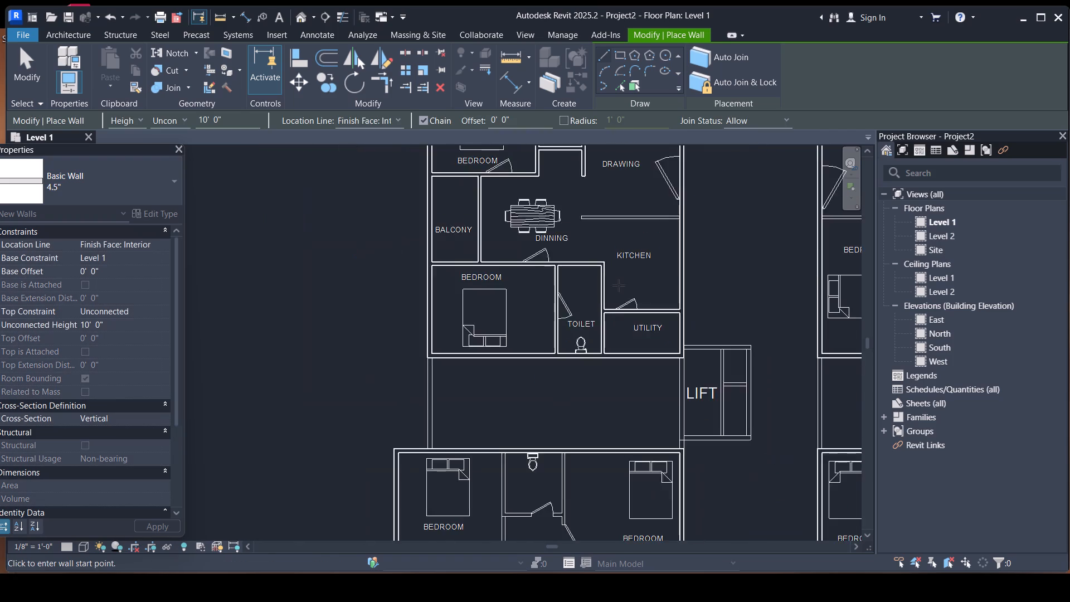
scroll(619, 285, "down", 2)
middle_click_drag(582, 361, 436, 213)
scroll(397, 243, "up", 5)
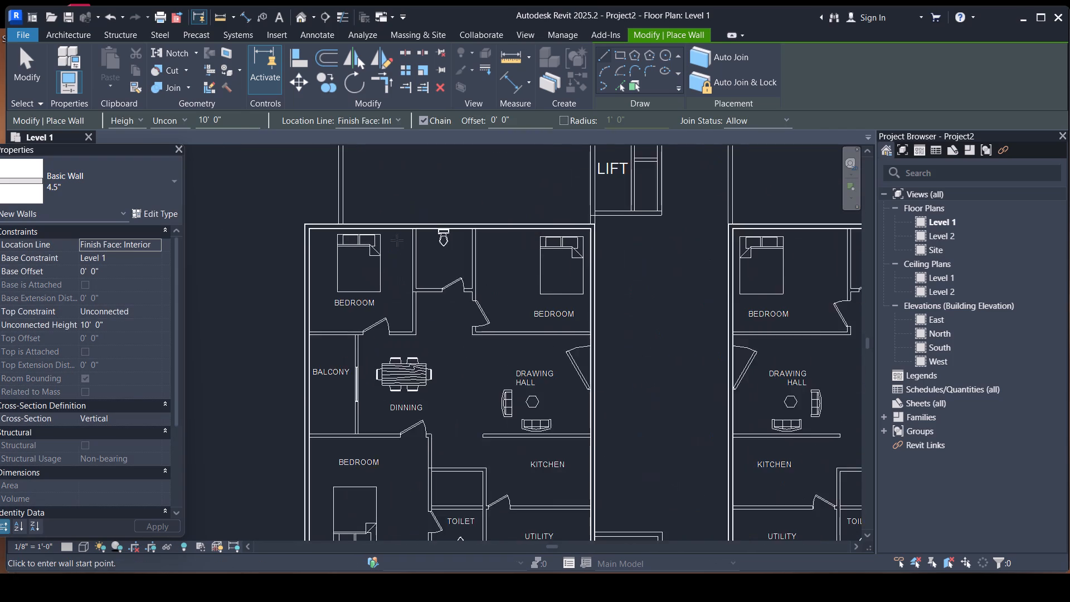
scroll(397, 240, "up", 5)
left_click(435, 220)
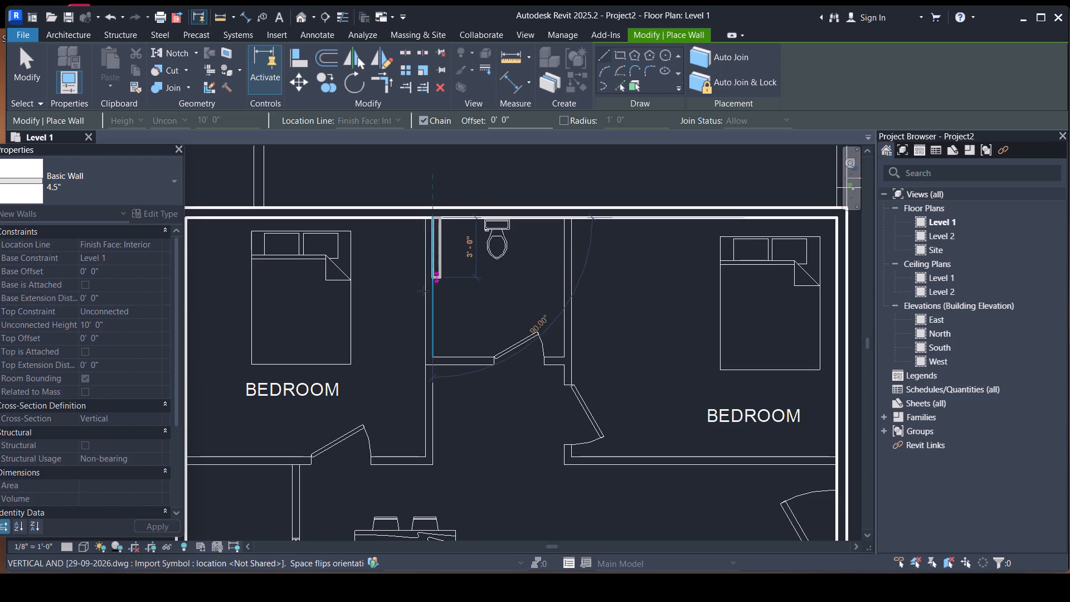
key("space")
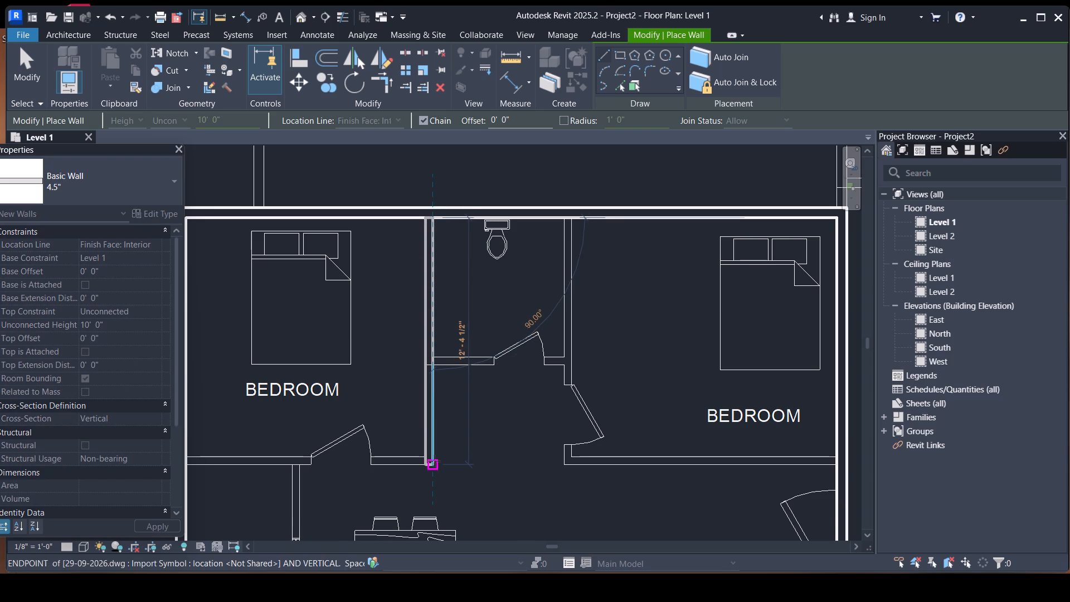
left_click(434, 461)
scroll(349, 457, "down", 3)
middle_click_drag(357, 453, 504, 462)
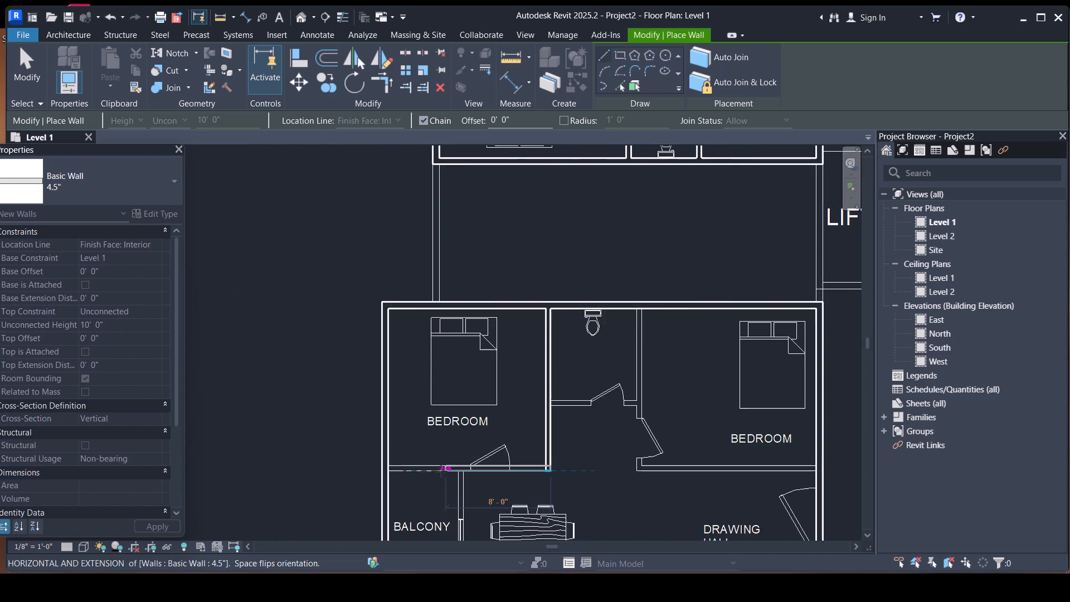
scroll(409, 465, "up", 8)
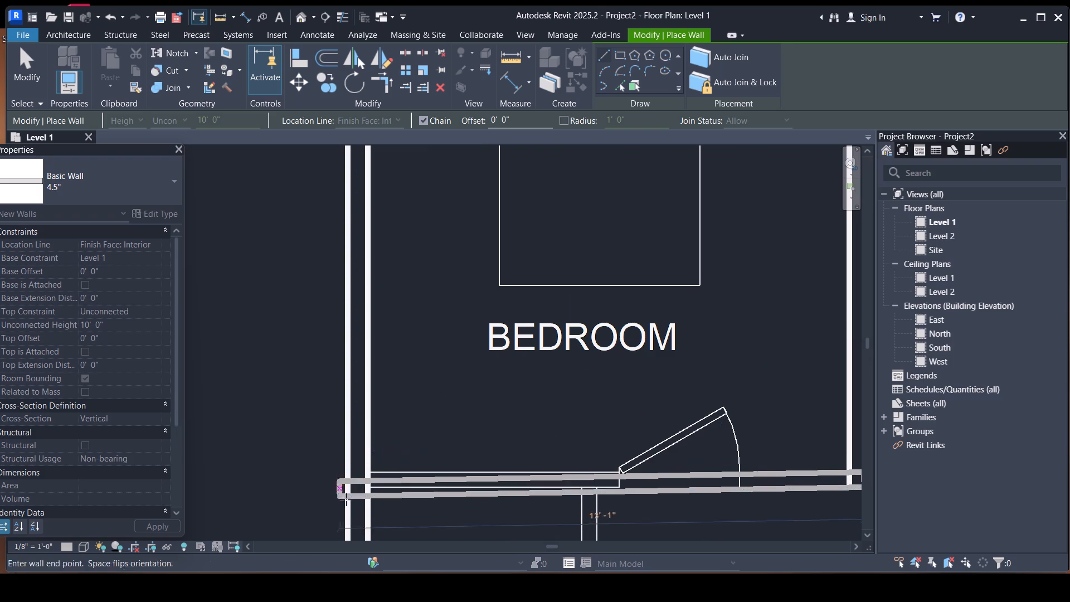
left_click(371, 484)
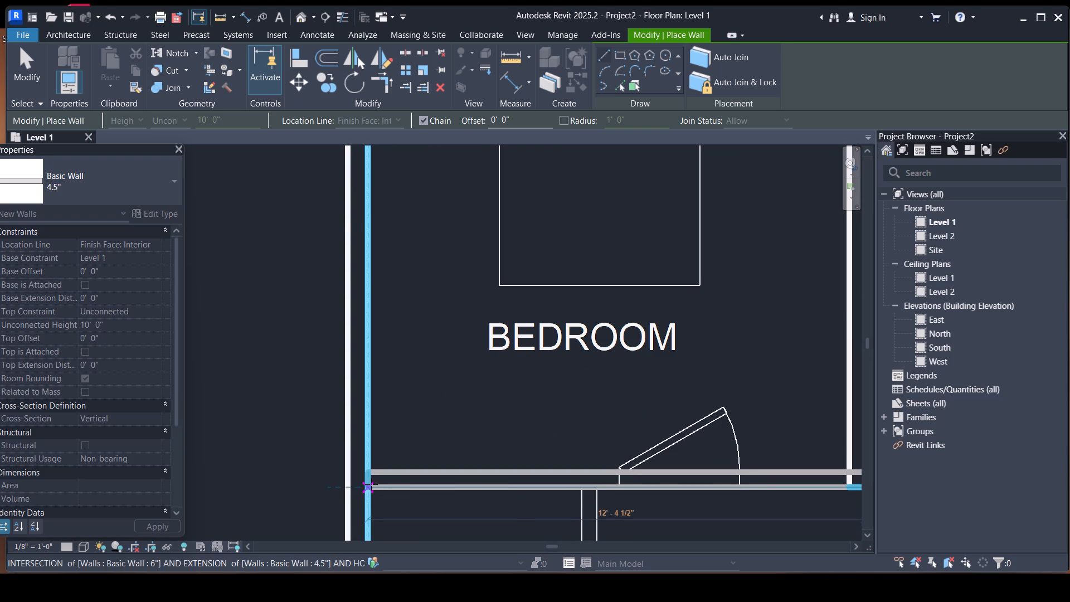
key("Escape")
Draw the 4.5" wall between balcony and dining, about 11'-6" long, from the upper bedroom wall to the lower bedroom's top line.
scroll(442, 378, "down", 3)
scroll(471, 344, "down", 8)
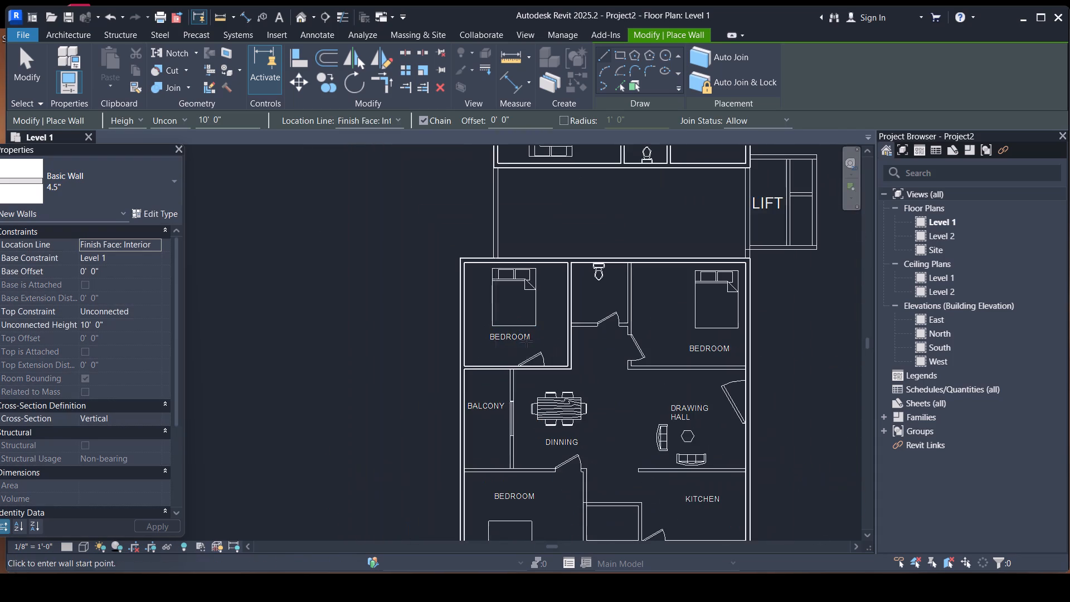
middle_click_drag(541, 390, 506, 294)
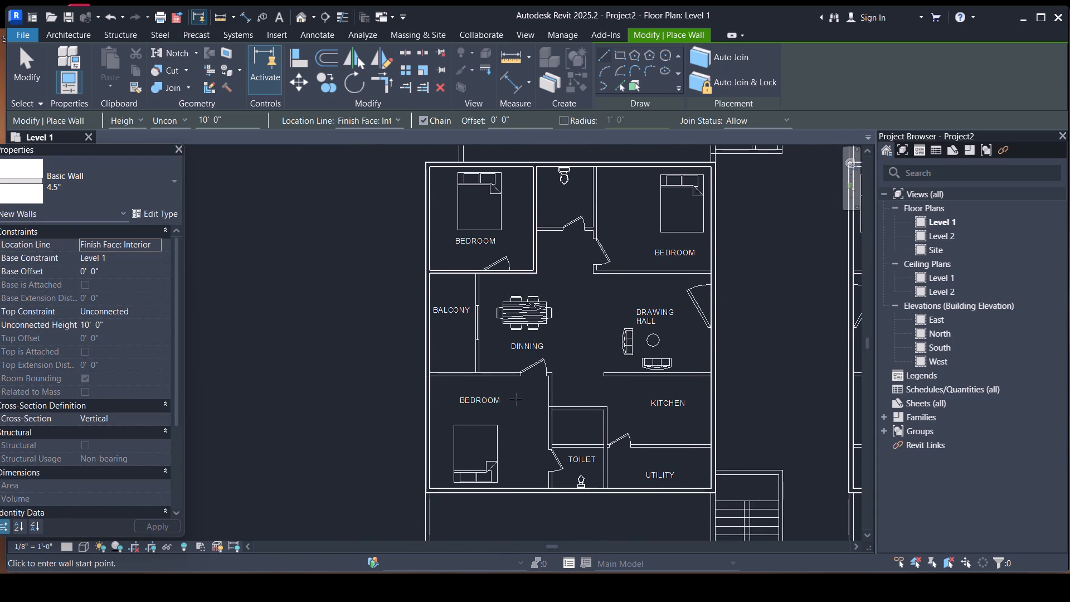
middle_click_drag(515, 398, 415, 330)
scroll(374, 200, "up", 8)
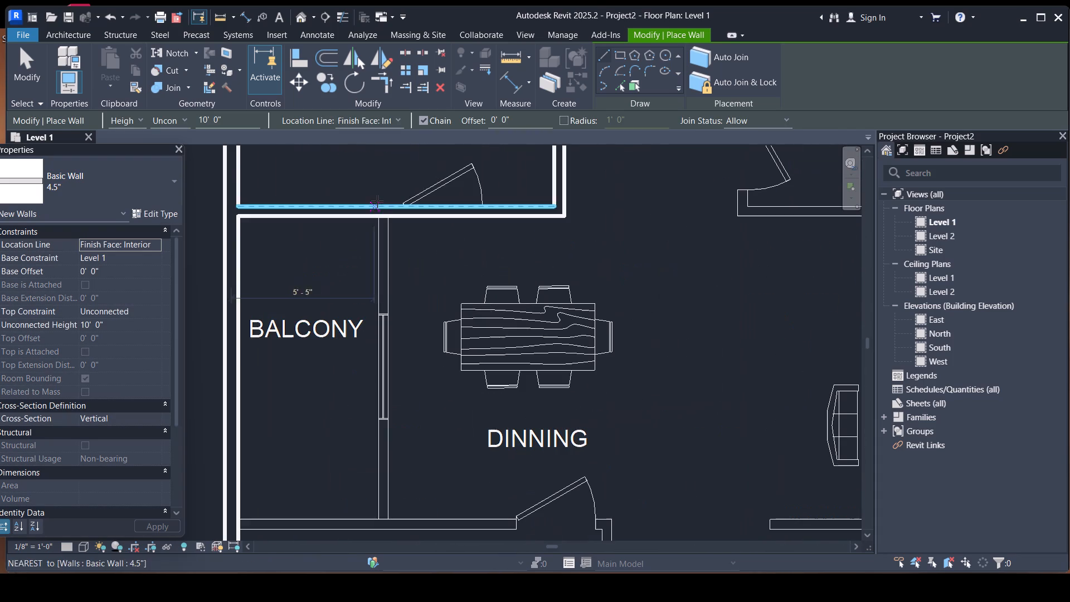
left_click(388, 217)
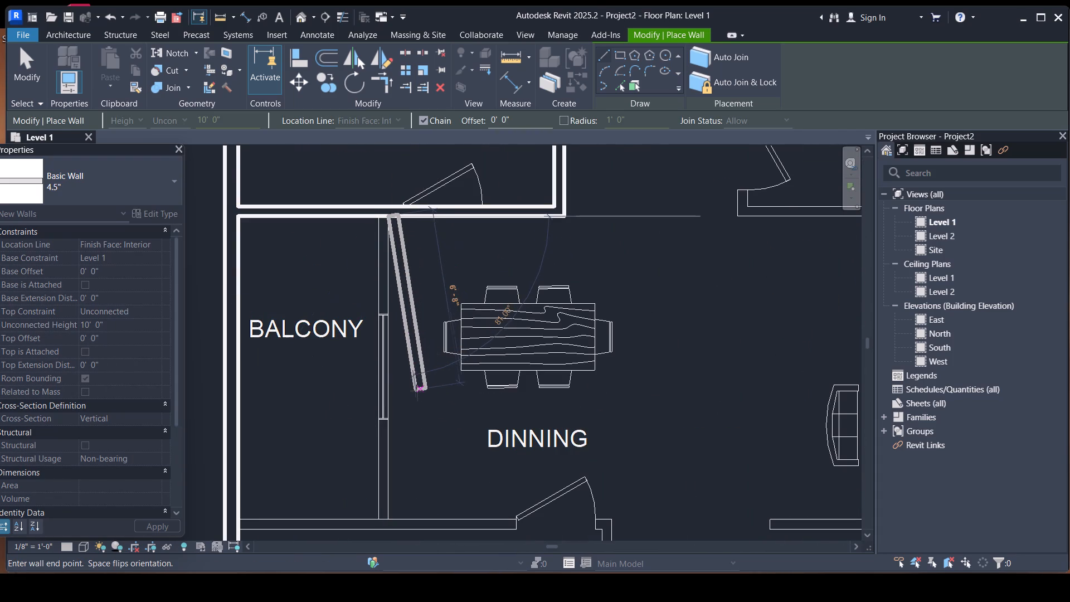
key("space")
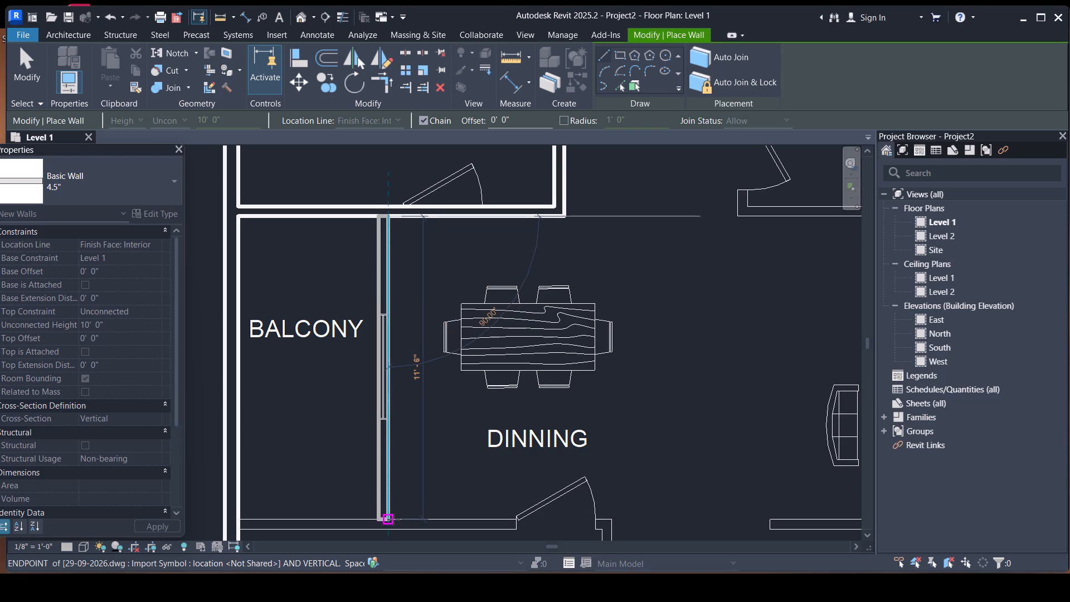
left_click(385, 519)
key("Escape")
Draw chained 4.5" walls along the lower bedroom's top, about 14'-2" long, and down its toilet side to the bottom exterior wall.
scroll(453, 395, "down", 3)
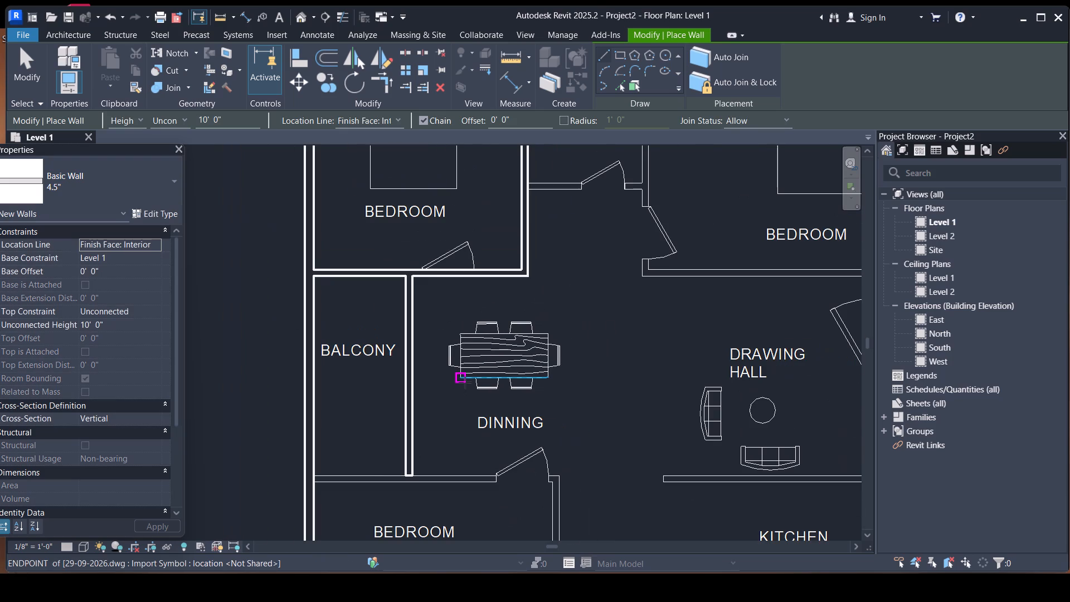
scroll(319, 482, "up", 5)
left_click(307, 483)
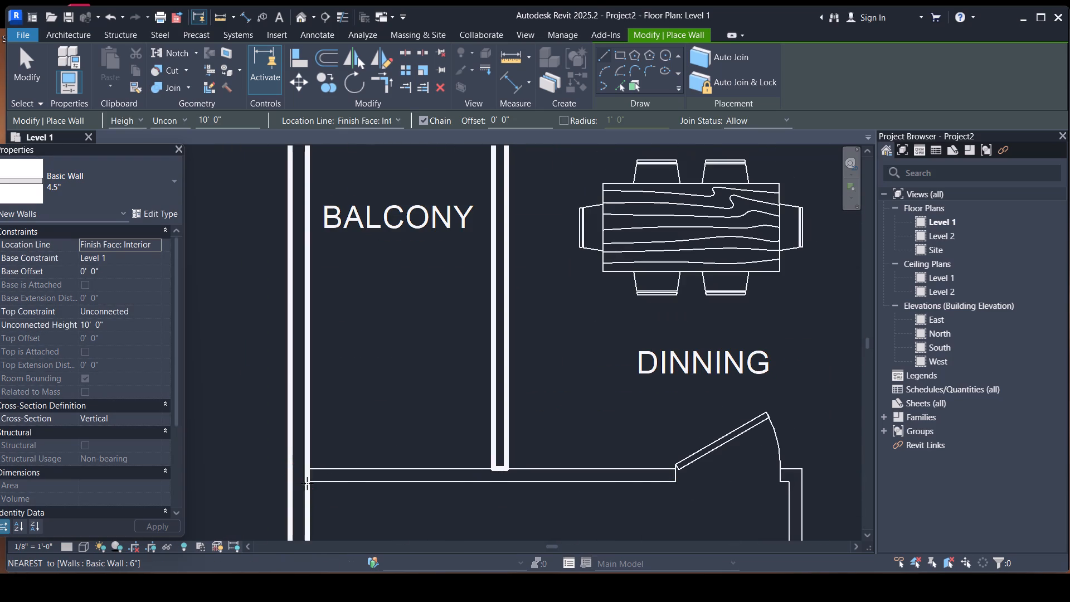
scroll(680, 480, "down", 3)
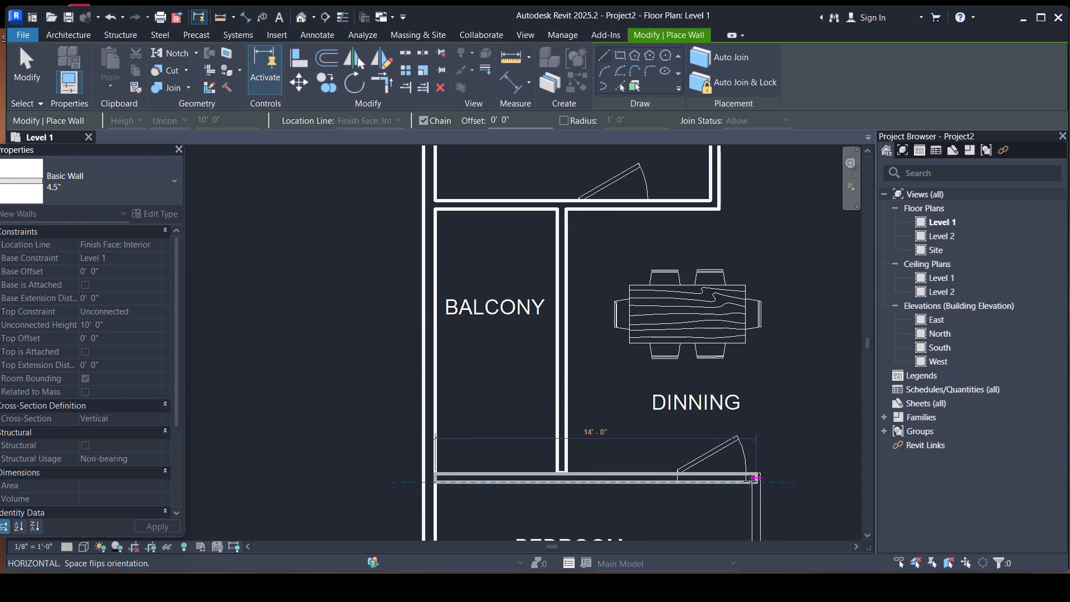
scroll(752, 482, "up", 4)
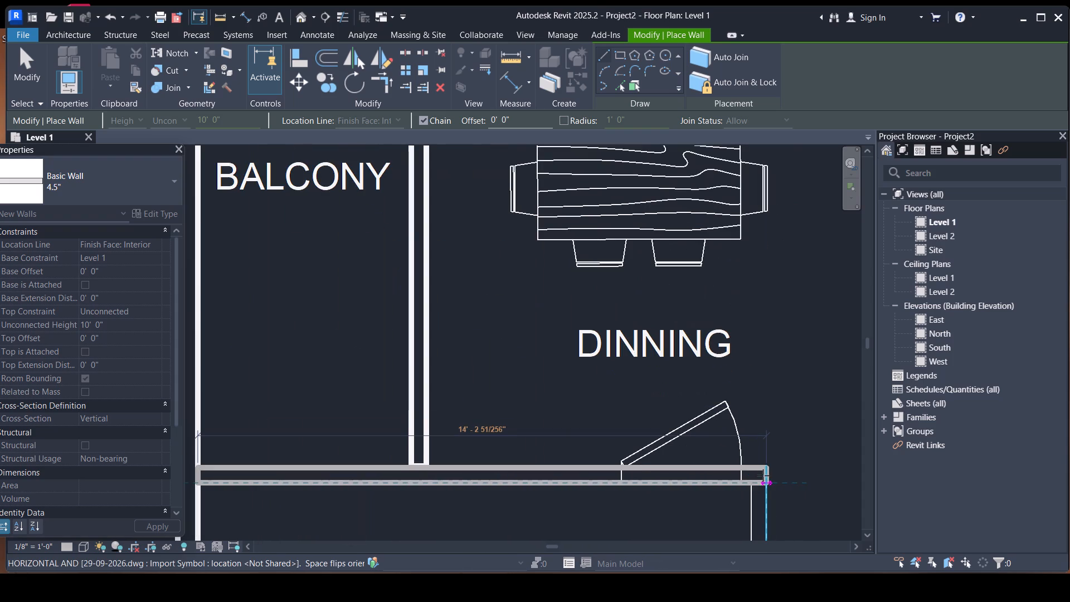
left_click(768, 484)
scroll(735, 478, "down", 7)
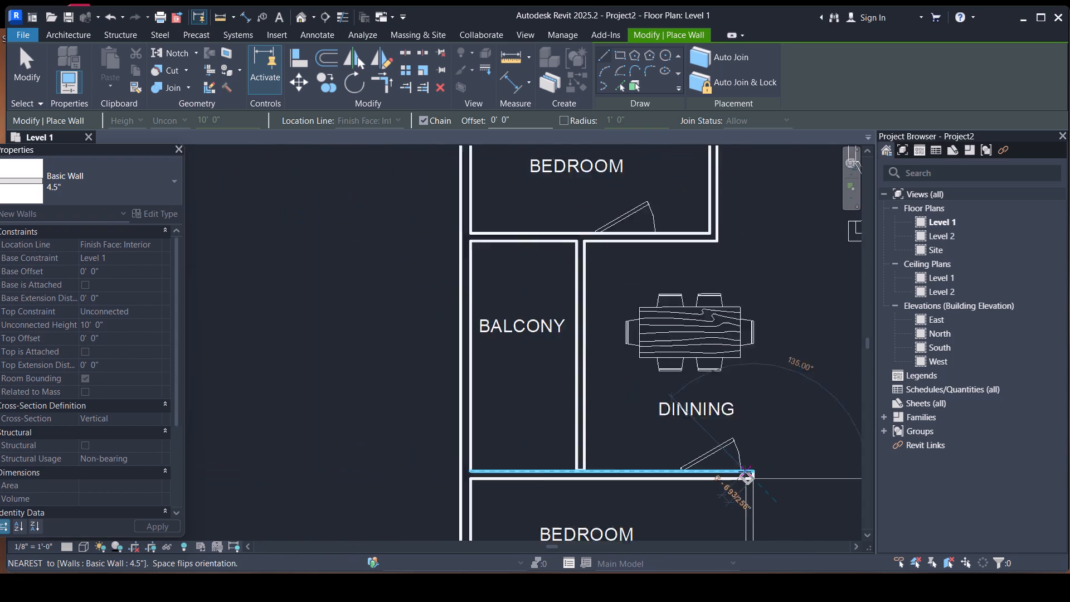
middle_click_drag(758, 517, 639, 238)
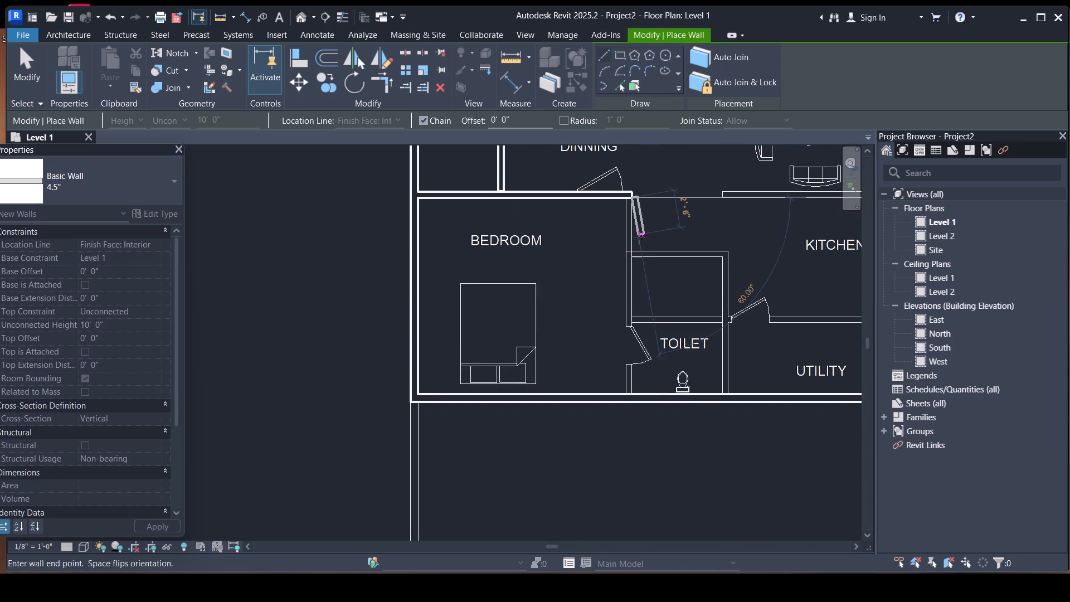
key("space")
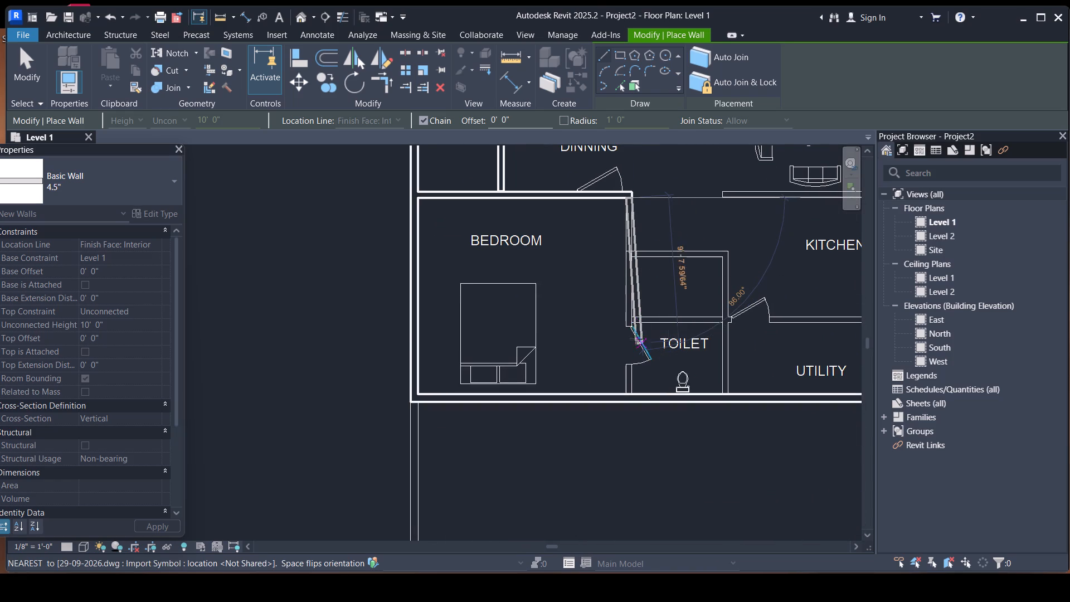
scroll(634, 341, "up", 3)
left_click(632, 416)
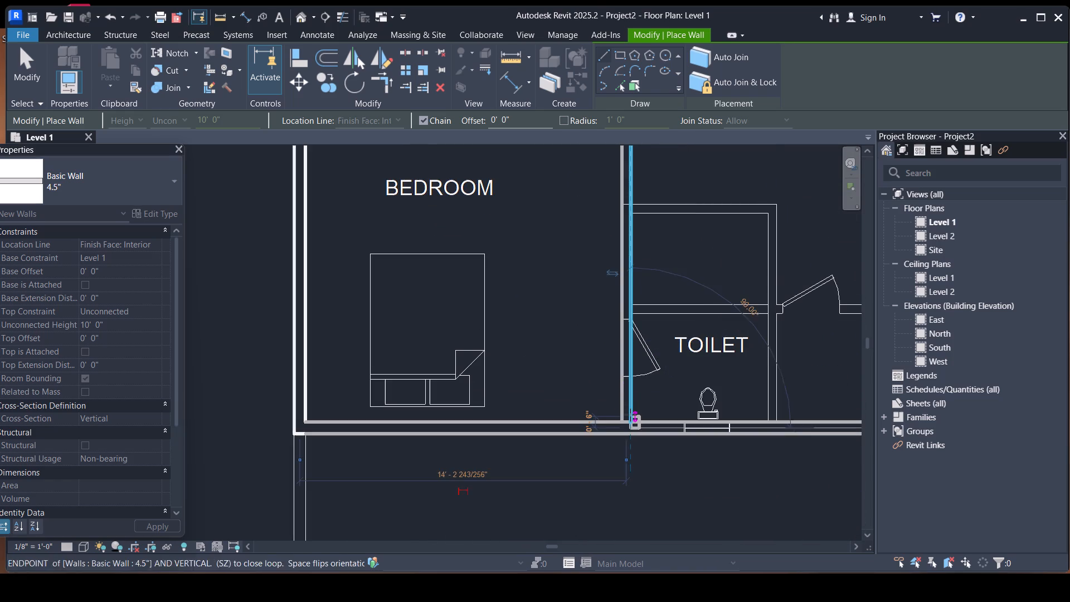
key("Escape")
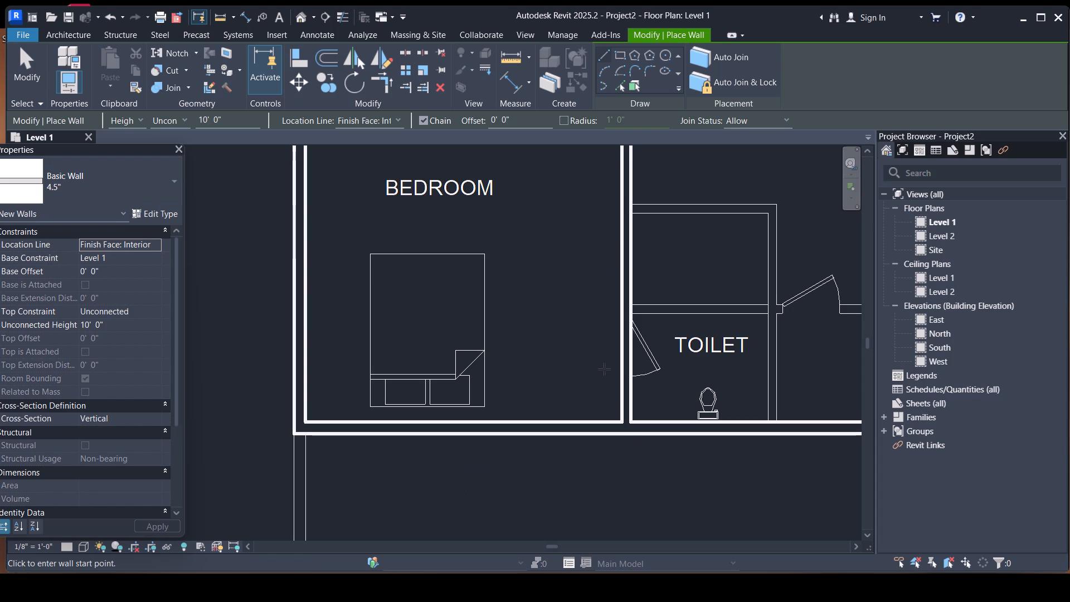
Draw chained 4.5" walls along the top of the toilet block, about 6'-4" long, and down its utility side to the bottom exterior wall.
left_click(632, 206)
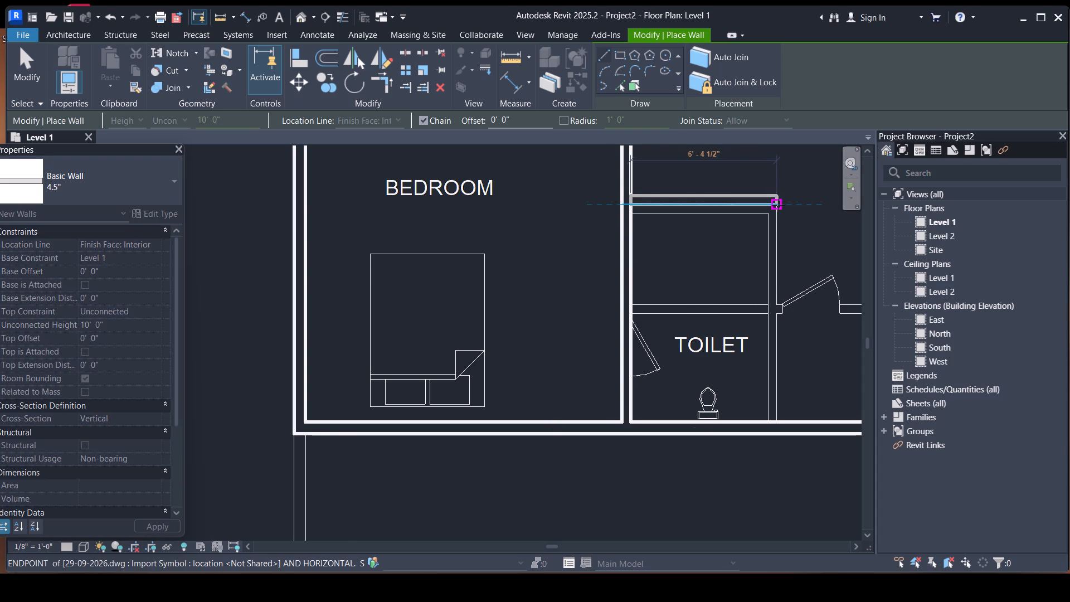
key("space")
left_click(781, 206)
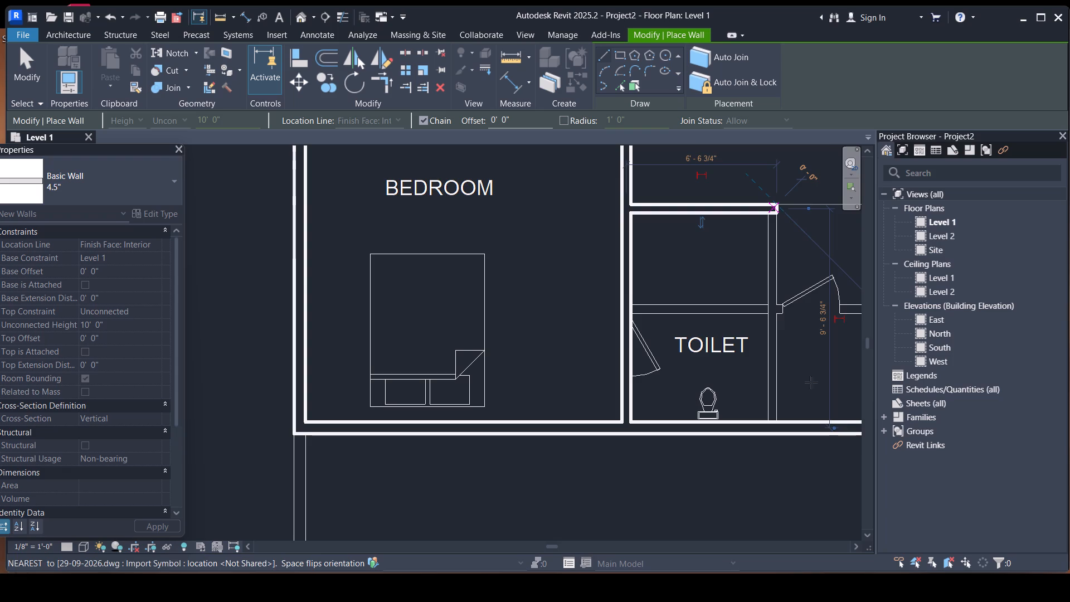
left_click(780, 417)
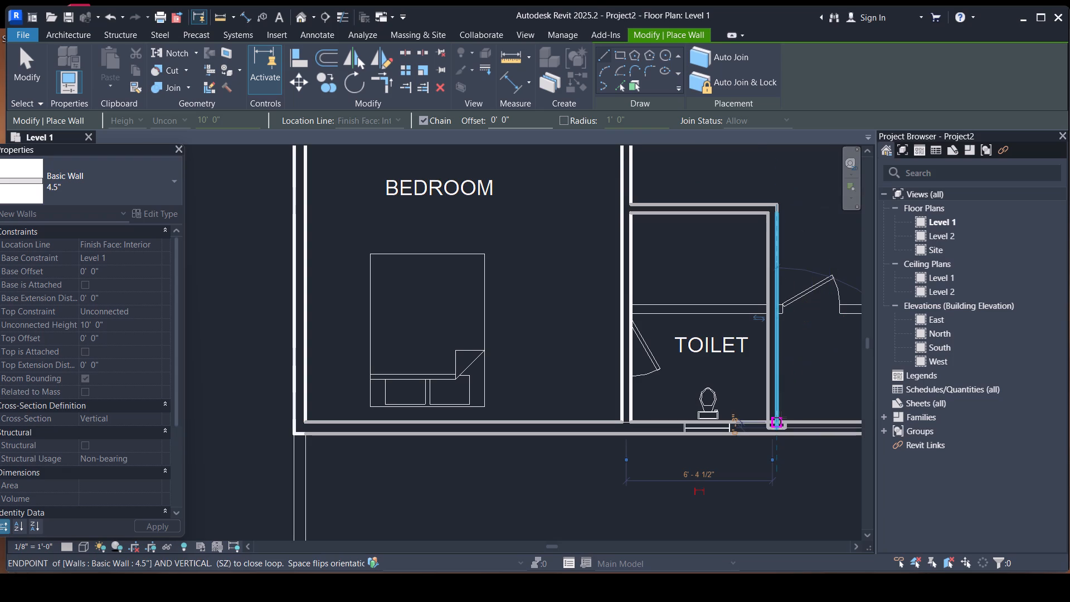
key("Escape")
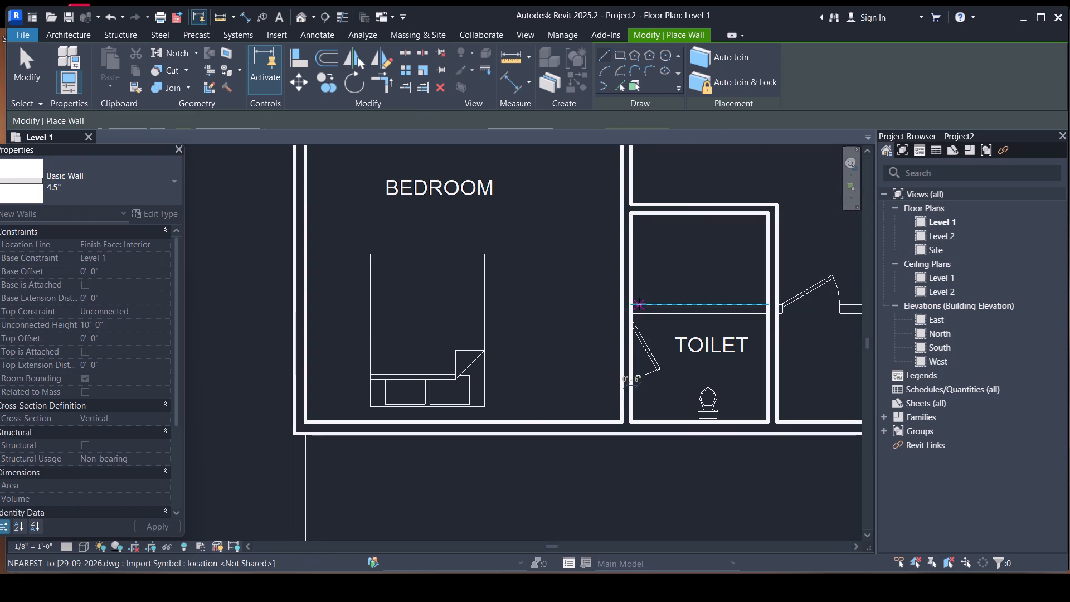
Draw the 4.5" wall along the toilet's top line, about 6' long, dividing it from the small room above.
left_click(632, 304)
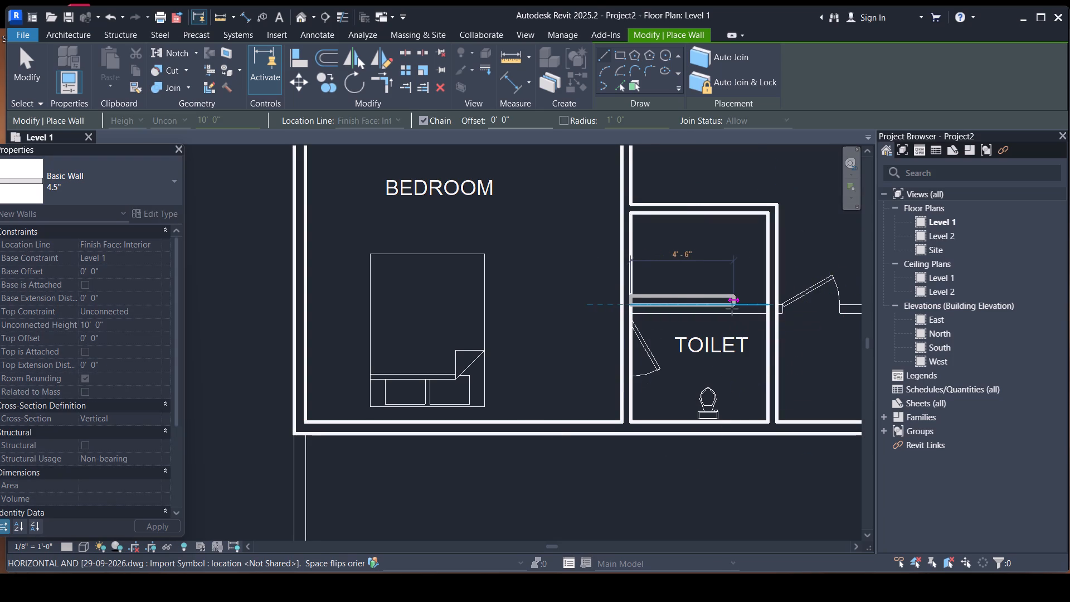
key("space")
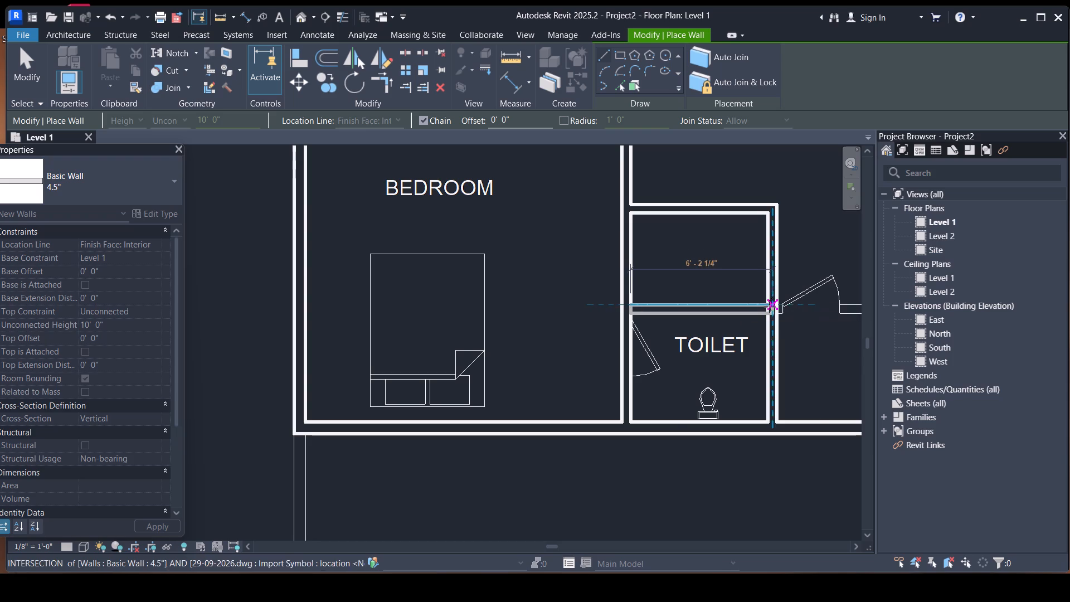
left_click(769, 307)
key("Escape")
Draw the 4.5" wall between kitchen and utility, about 12' long, from the toilet's side wall to the stair-side exterior wall.
scroll(723, 317, "down", 2)
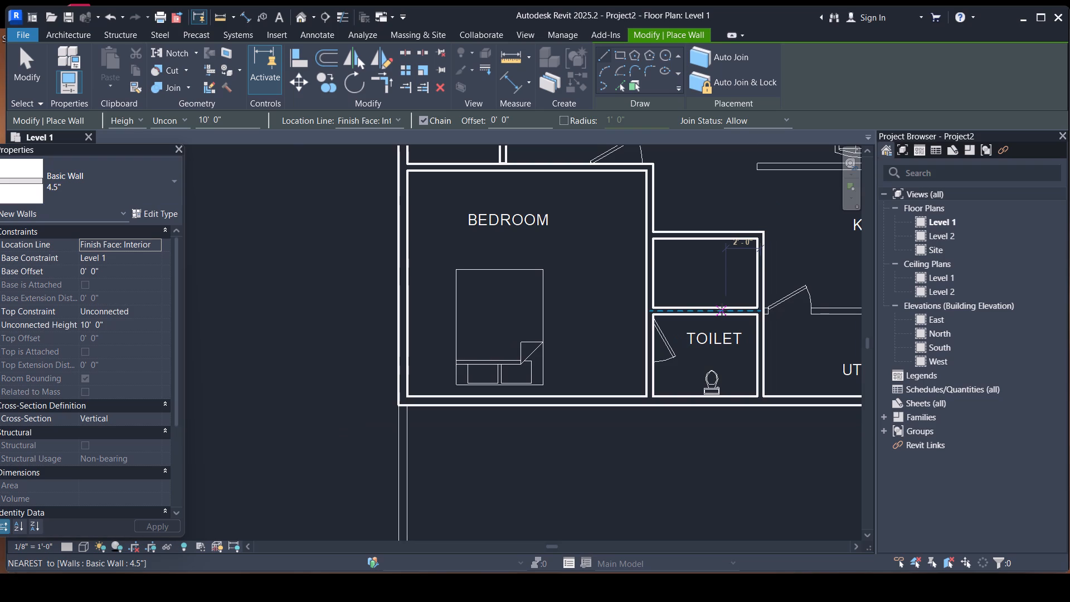
scroll(609, 310, "down", 1)
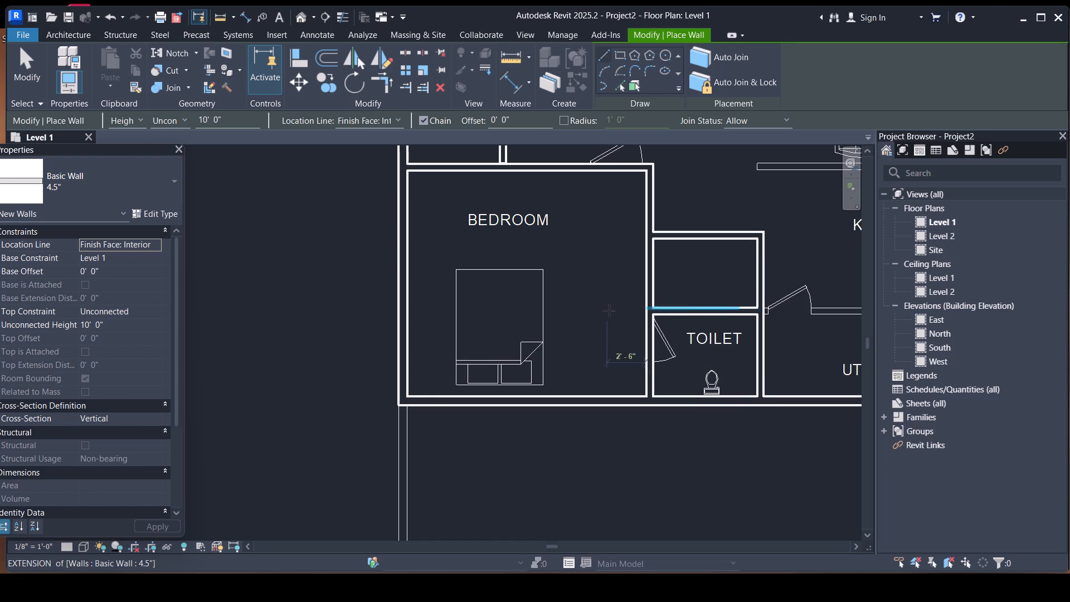
middle_click_drag(772, 346, 451, 387)
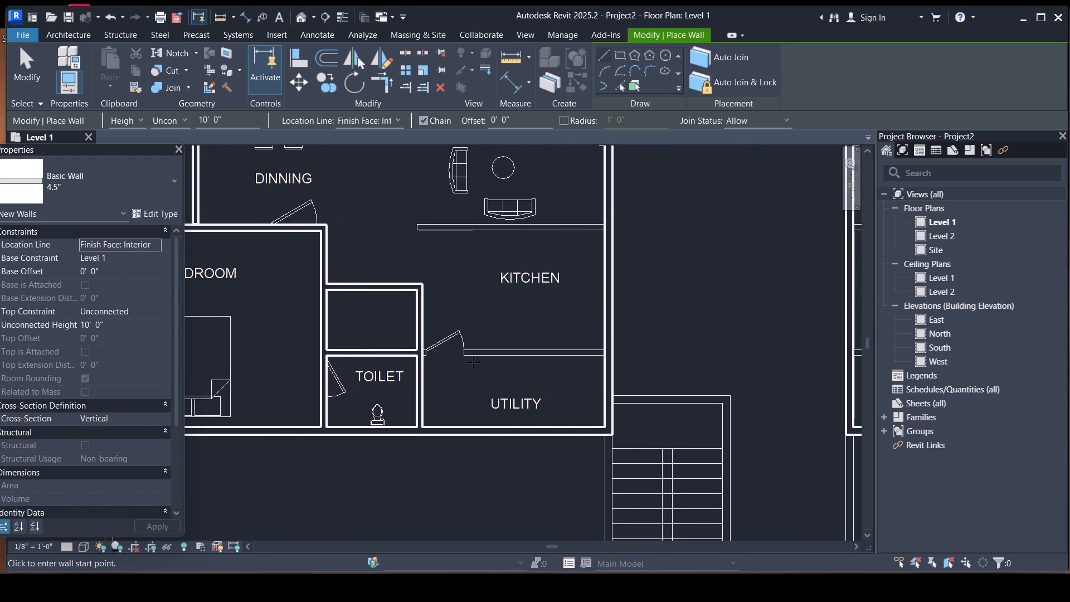
scroll(440, 353, "up", 8)
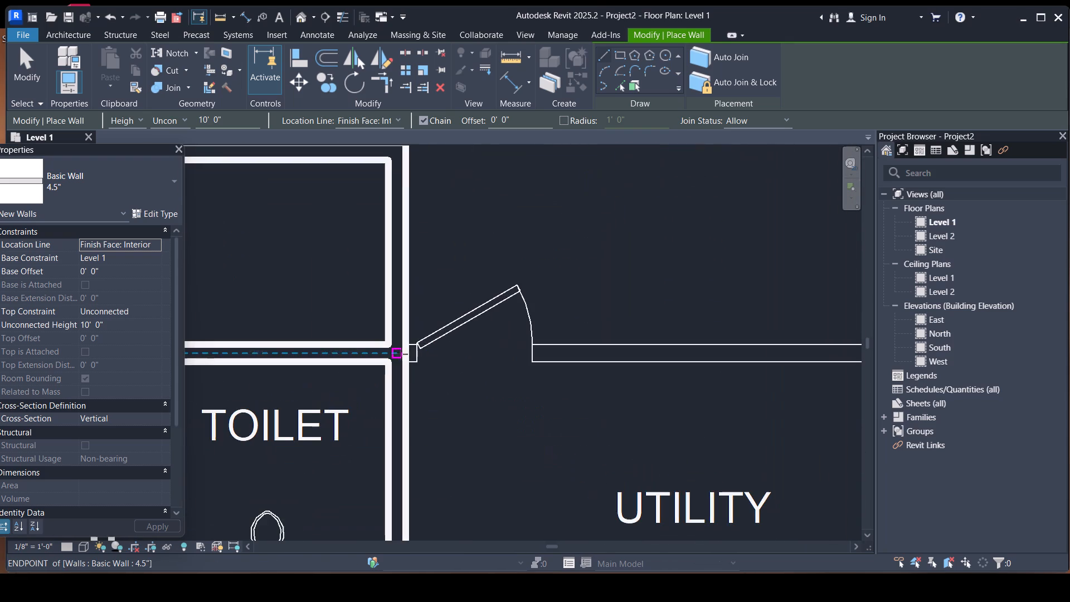
left_click(406, 346)
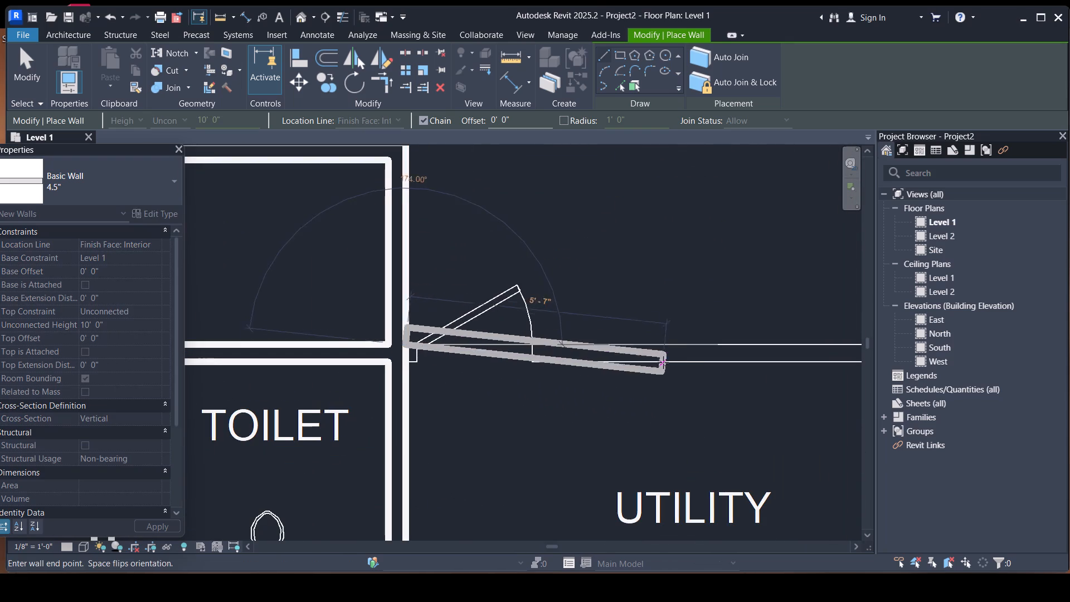
key("space")
scroll(628, 328, "down", 6)
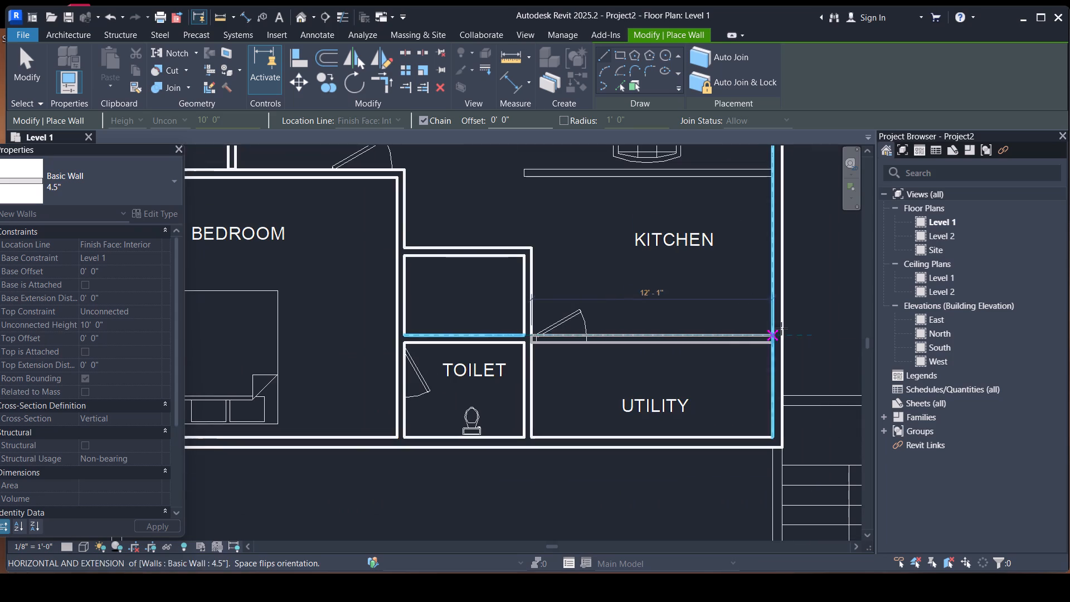
scroll(781, 328, "up", 4)
left_click(763, 339)
key("Escape")
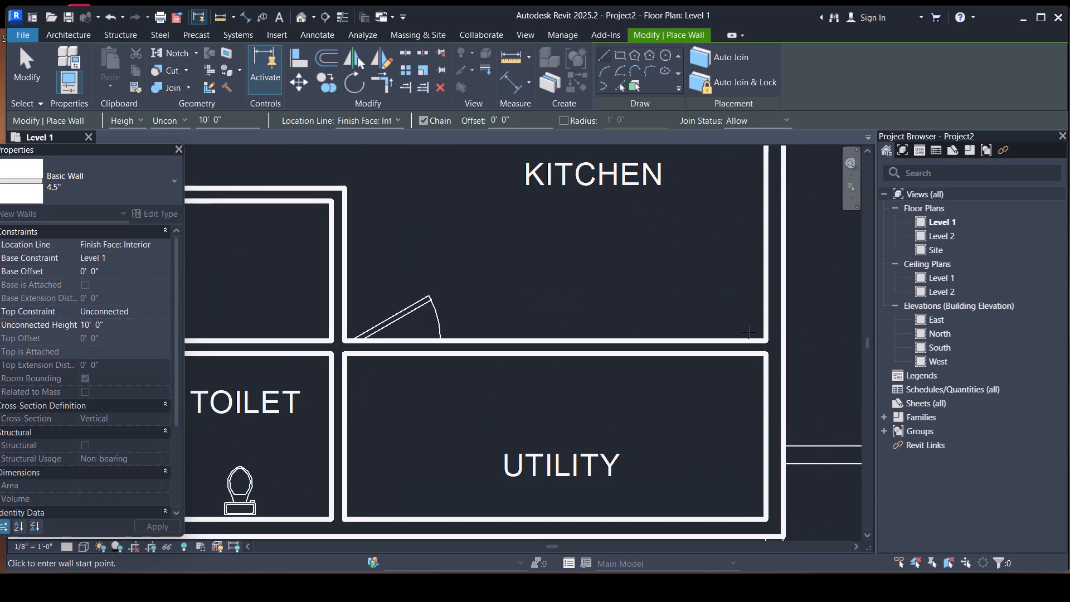
Draw the 4.5" wall between drawing hall and kitchen, about 12'-5 1/2" long, from the exterior wall to the plan line's free end.
scroll(632, 328, "down", 3)
middle_click_drag(643, 313, 648, 506)
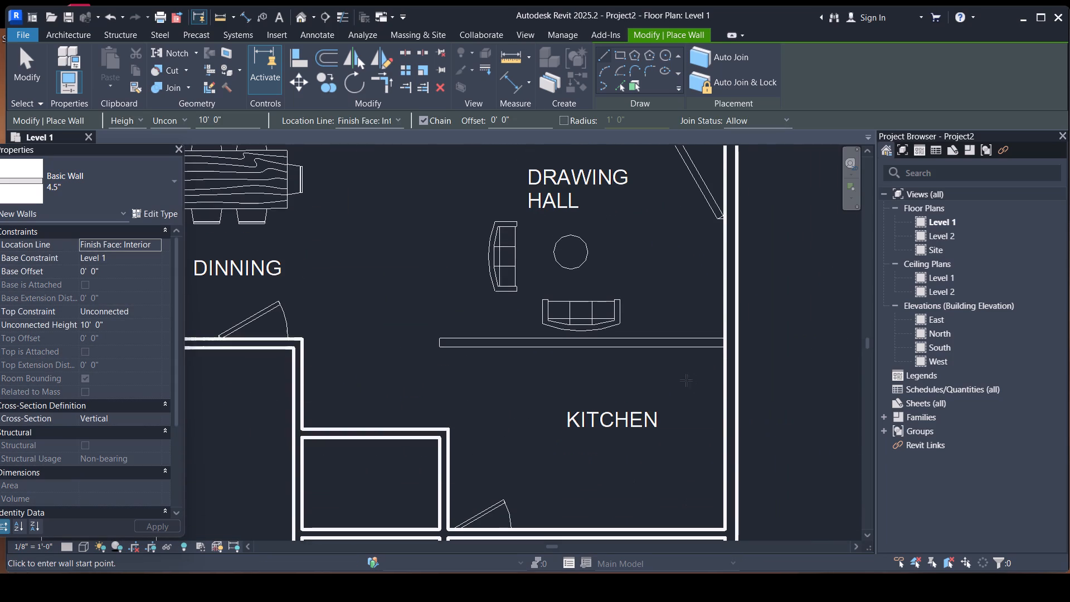
scroll(690, 367, "up", 2)
scroll(732, 324, "up", 4)
left_click(727, 338)
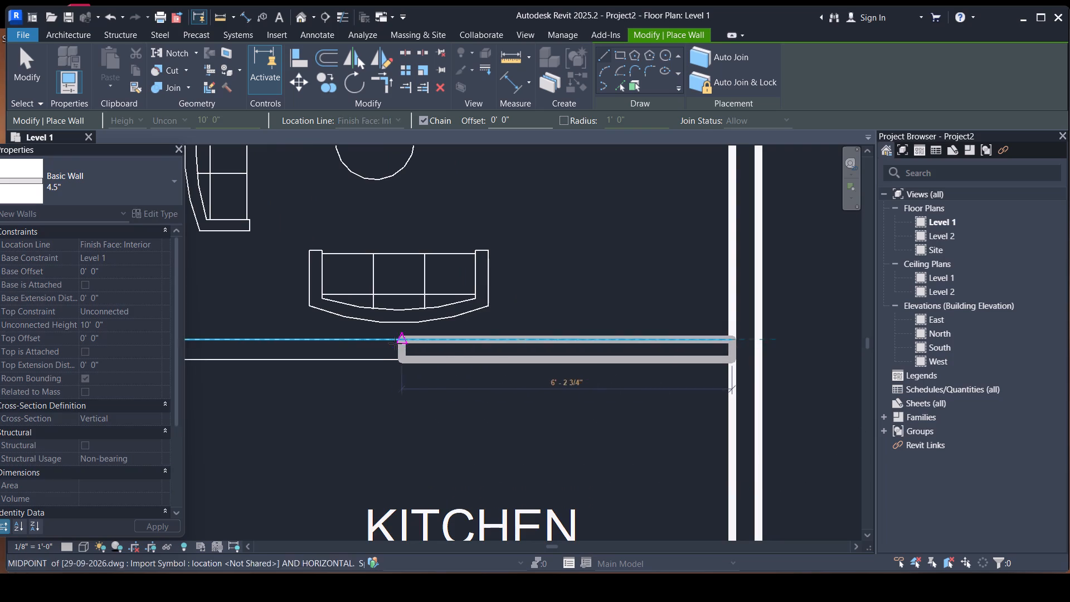
scroll(397, 343, "down", 6)
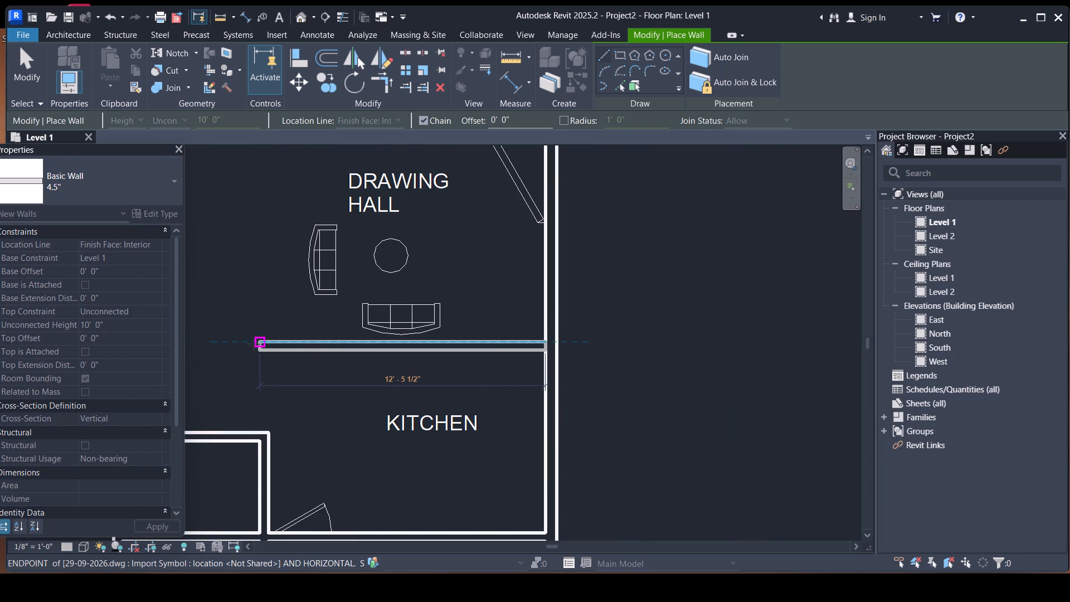
left_click(260, 343)
key("Escape")
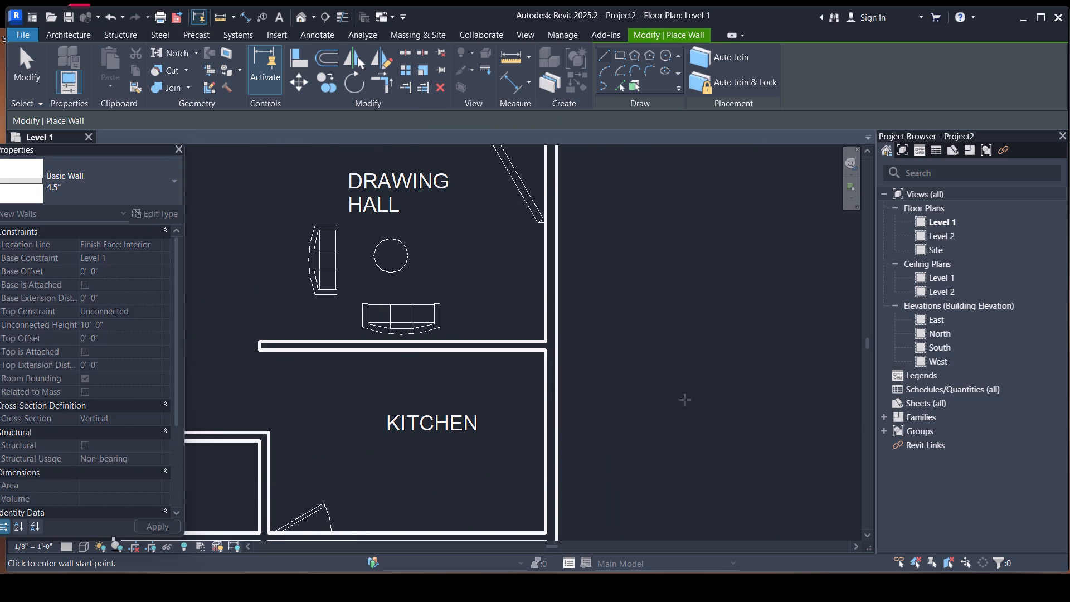
Draw the 4.5" wall along the upper toilet's bottom line, about 6'-7" long, starting from the finished bedroom's side wall.
scroll(685, 400, "down", 7)
middle_click_drag(585, 322, 573, 461)
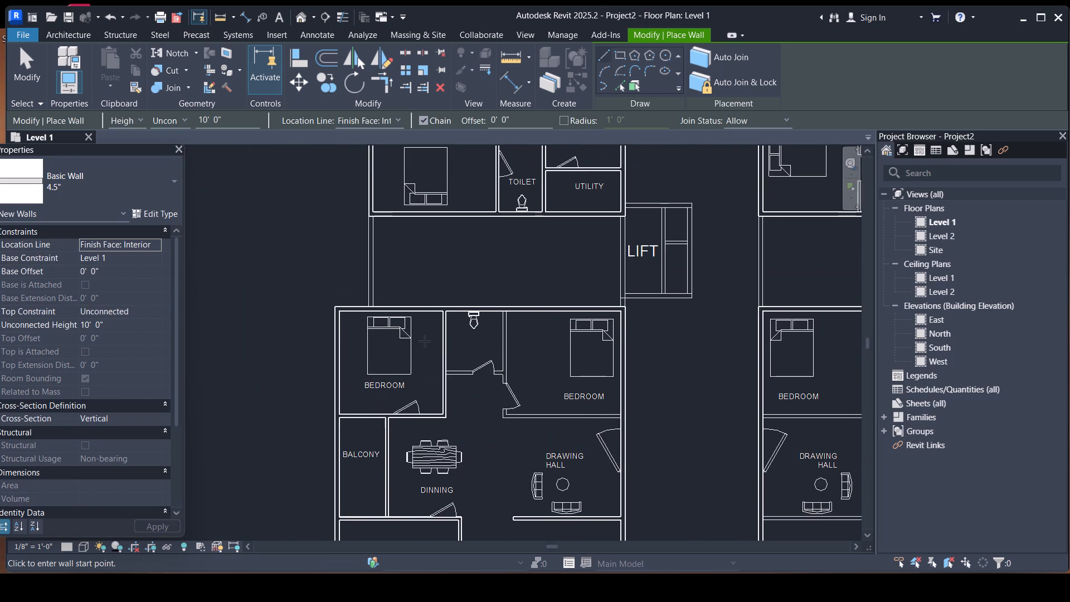
scroll(425, 342, "up", 3)
scroll(477, 433, "up", 5)
scroll(439, 352, "up", 2)
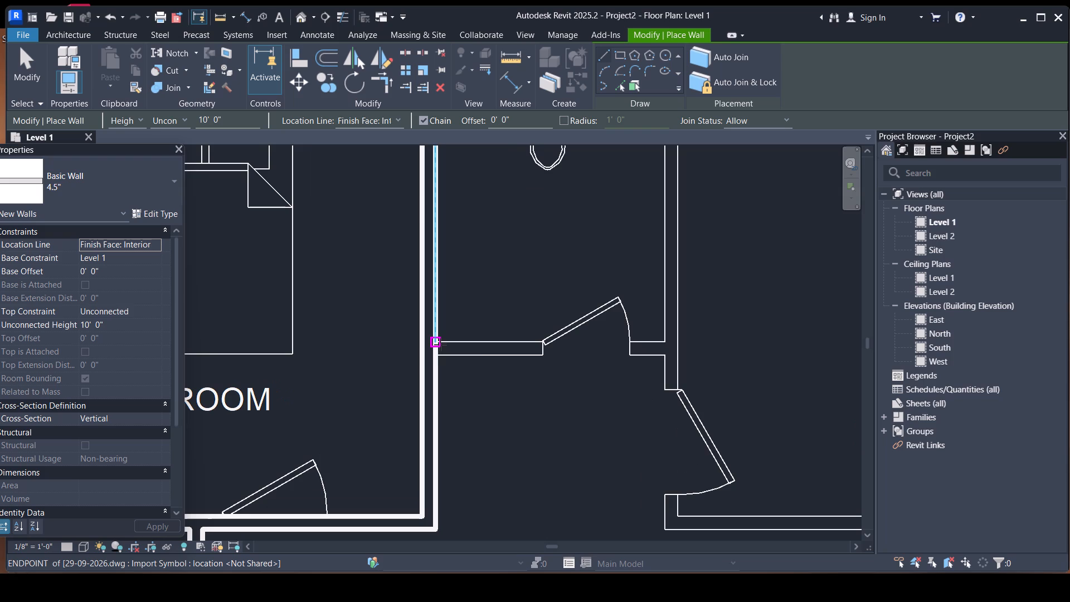
left_click(440, 344)
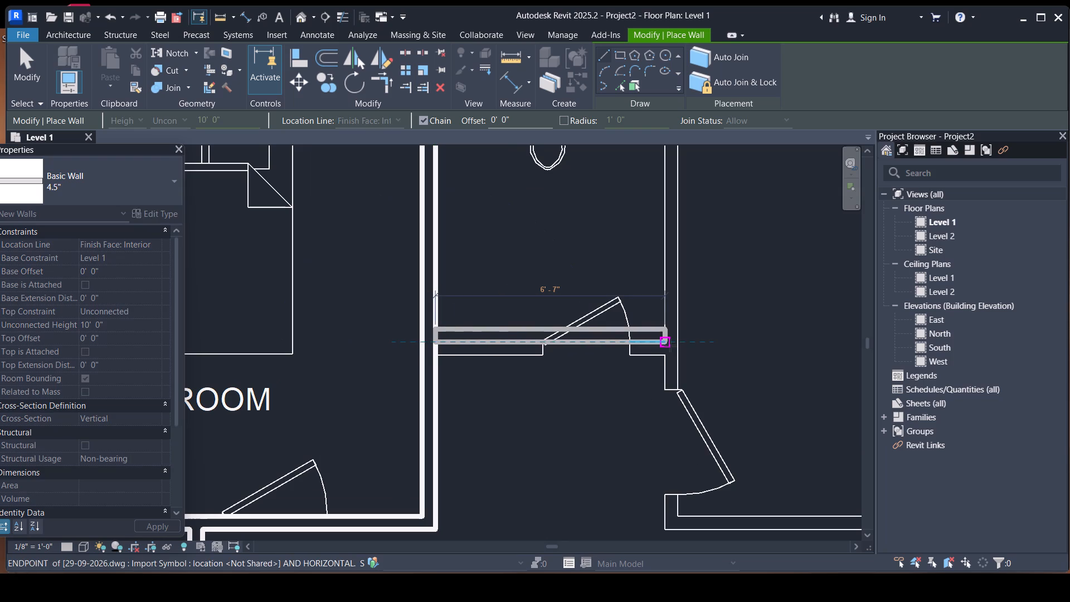
key("space")
left_click(670, 346)
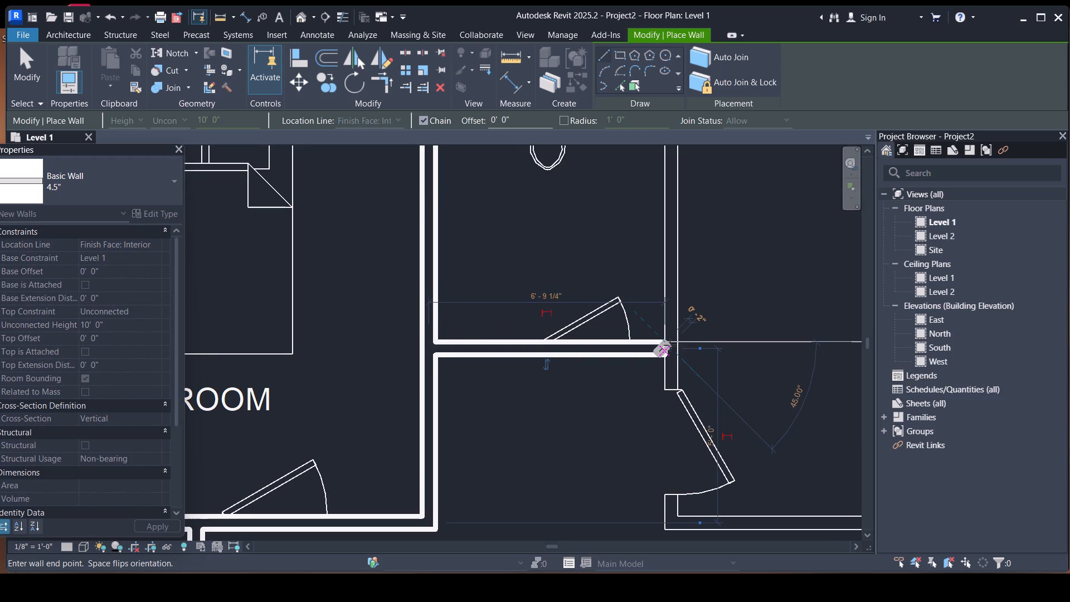
key("Escape")
Draw chained 4.5" walls down the second upper bedroom's toilet side, about 12'-4 1/2" long, and along its bottom, about 13'-8", to the exterior wall.
scroll(677, 326, "down", 4)
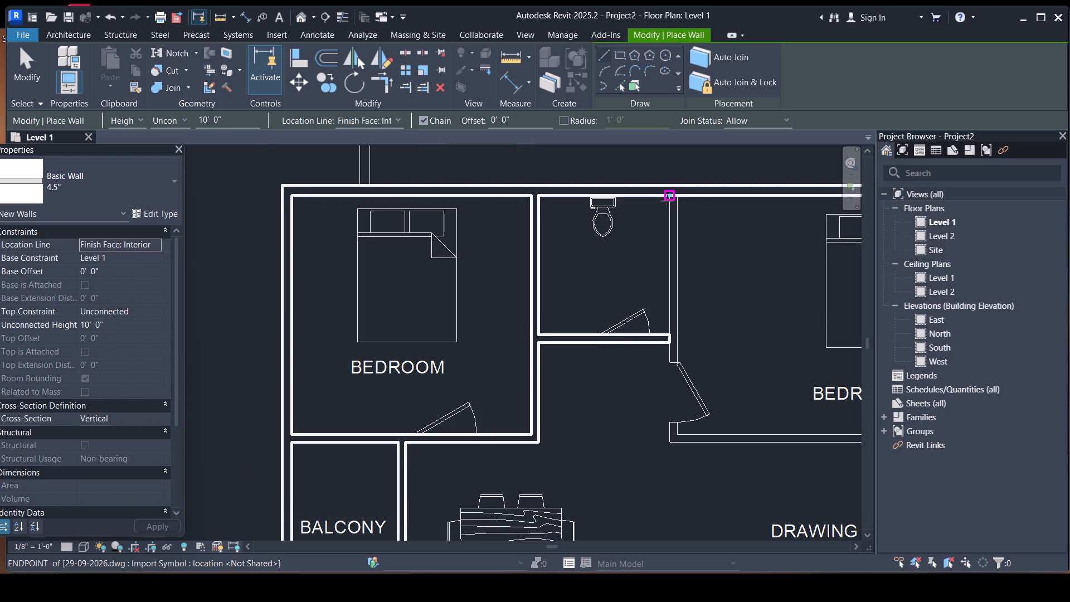
left_click(667, 201)
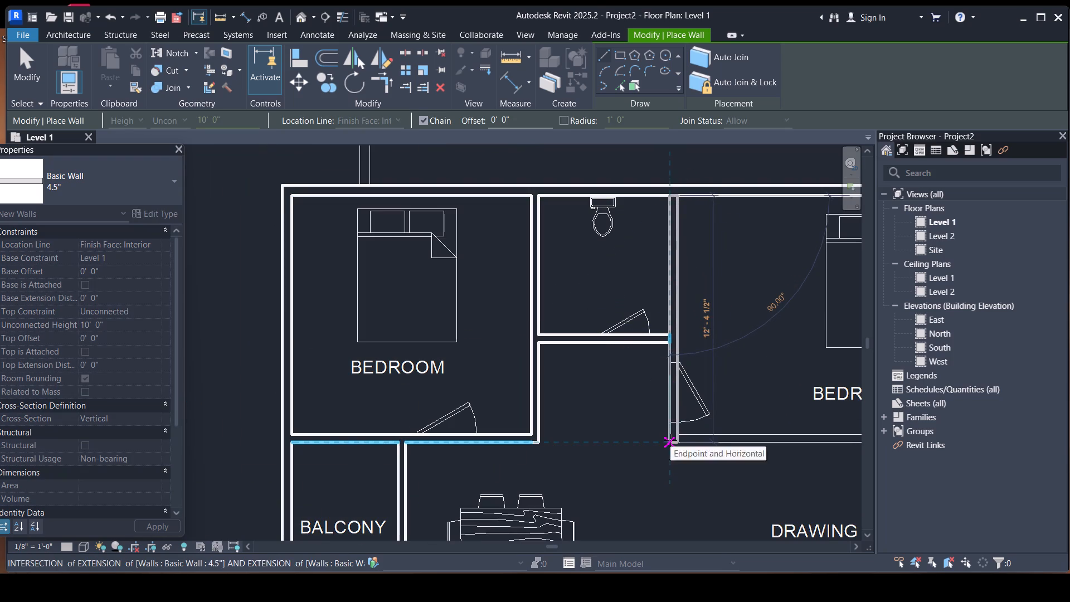
left_click(670, 440)
scroll(745, 436, "down", 2)
middle_click_drag(752, 436, 492, 361)
scroll(752, 436, "down", 1)
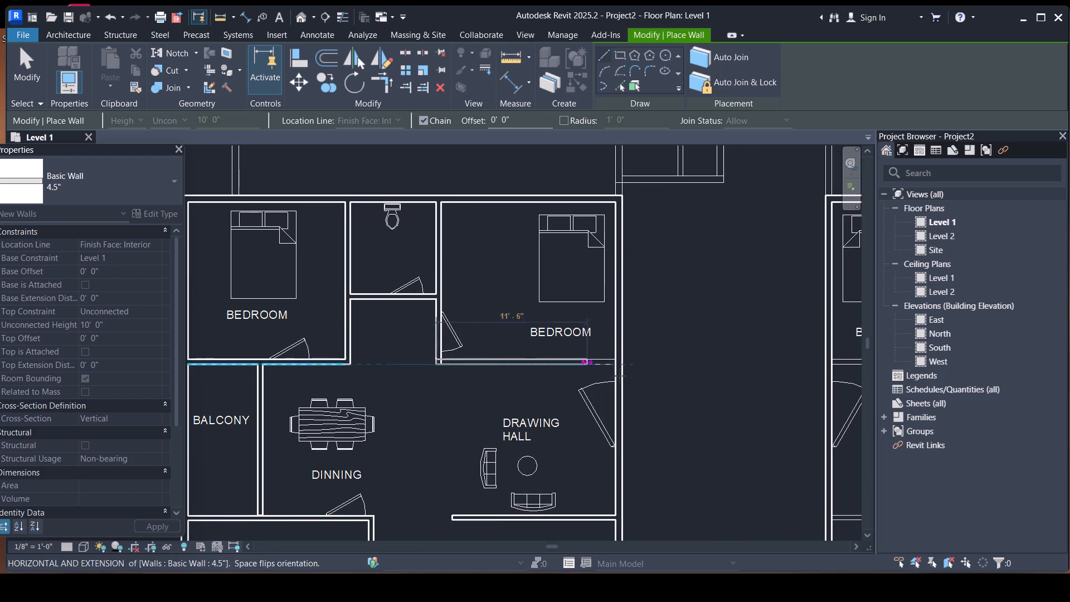
scroll(612, 365, "up", 6)
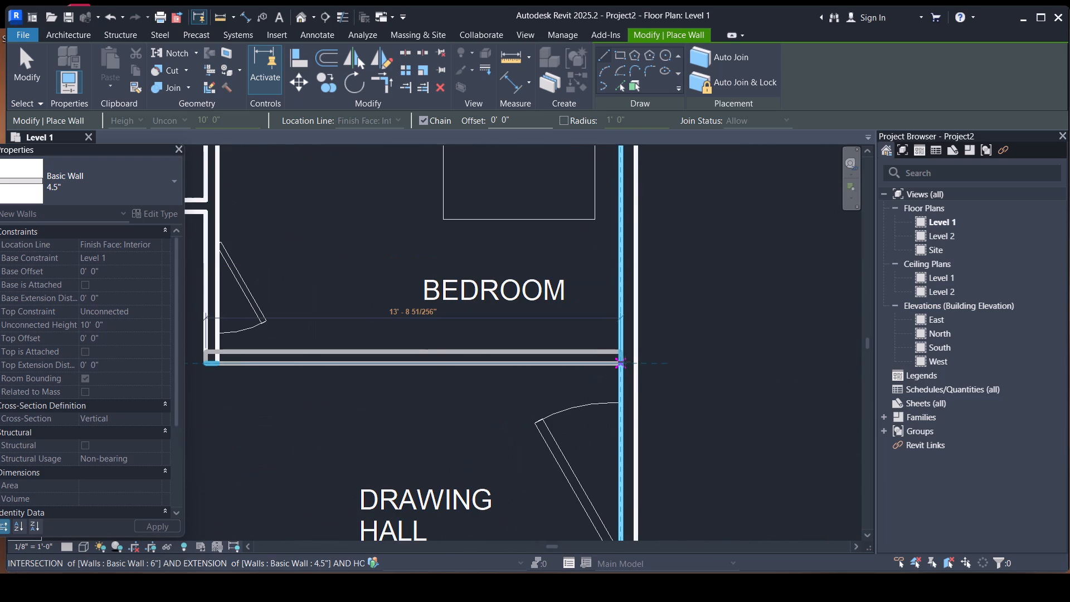
left_click(621, 362)
key("Escape")
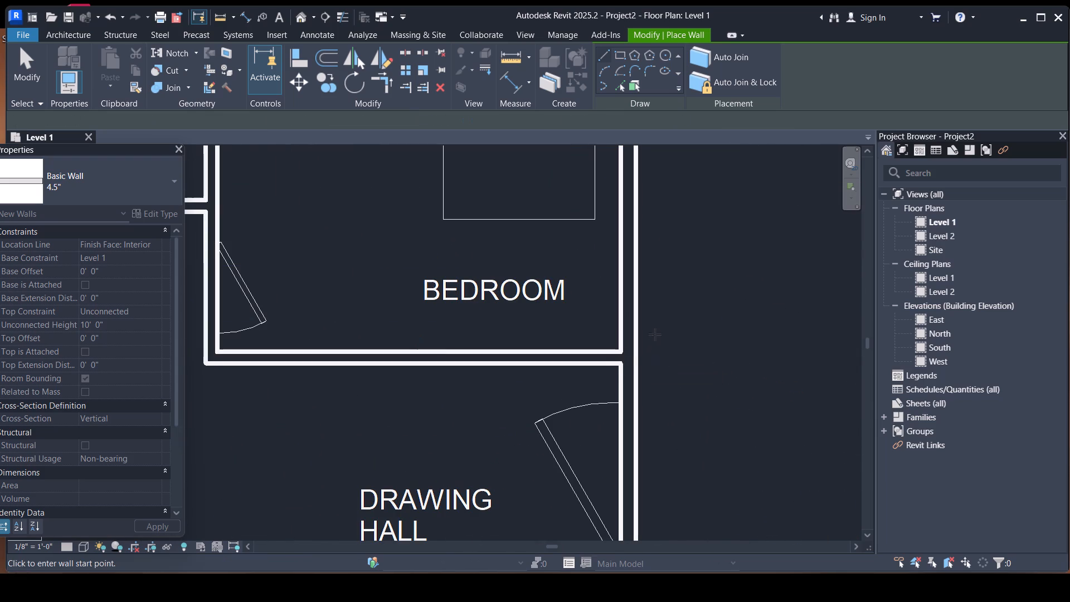
In the apartment below the stair, draw chained 4.5" walls down the balcony-side bedroom's toilet side and along its bottom, about 11'-4 1/2" long.
scroll(655, 334, "down", 15)
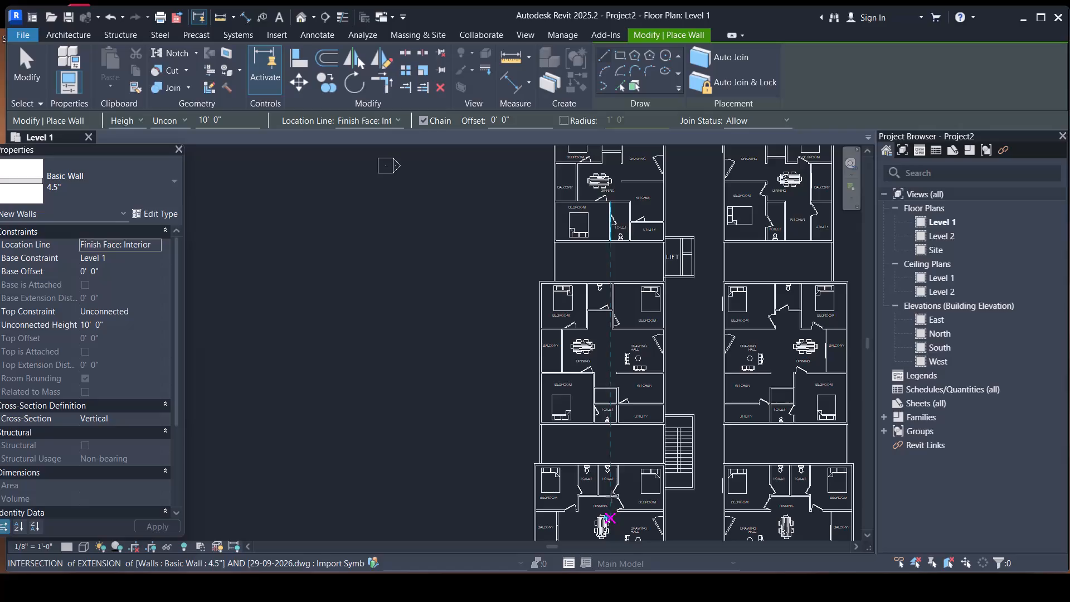
middle_click_drag(632, 444, 624, 244)
scroll(544, 288, "up", 7)
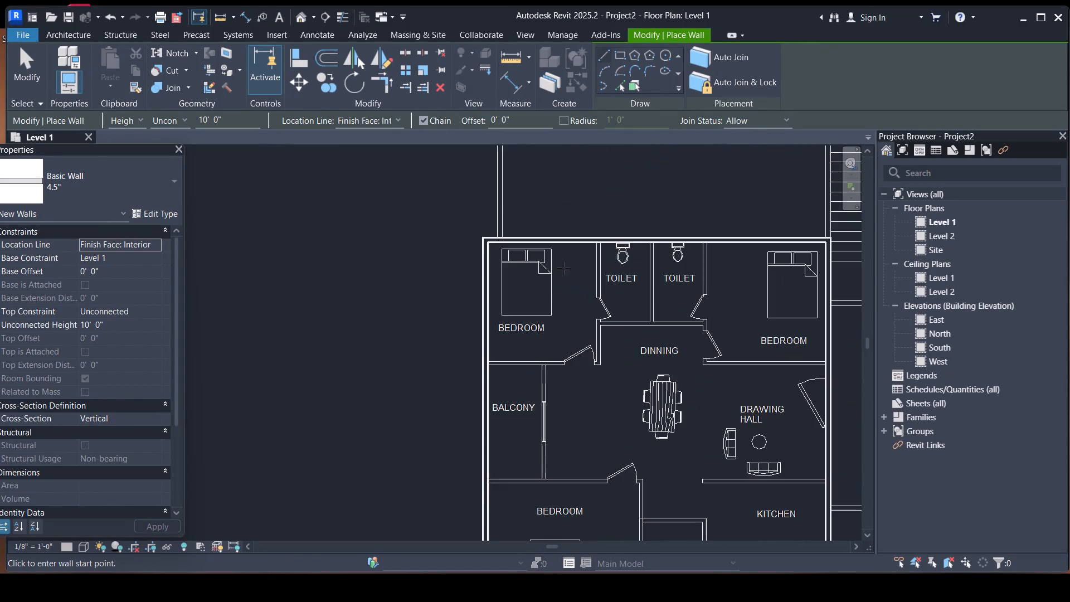
scroll(580, 259, "up", 5)
left_click(624, 228)
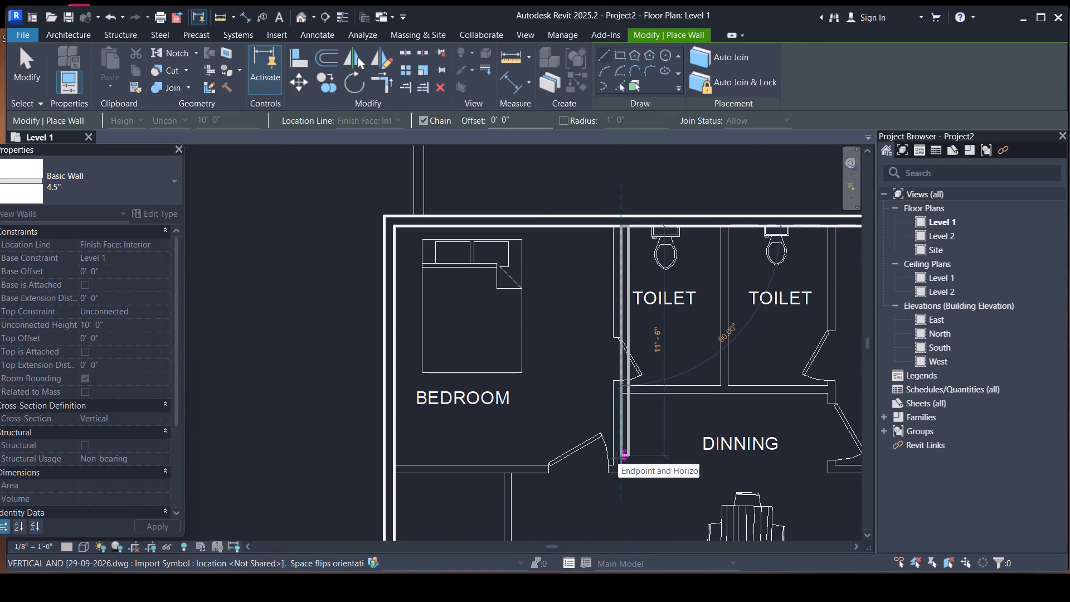
key("space")
left_click(625, 471)
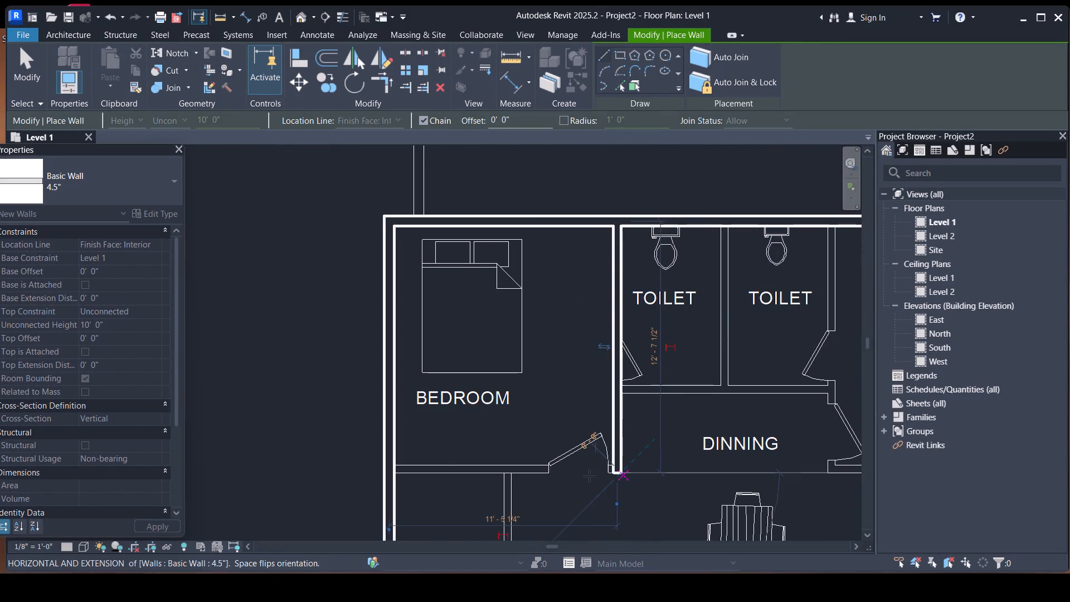
left_click(396, 468)
key("Escape")
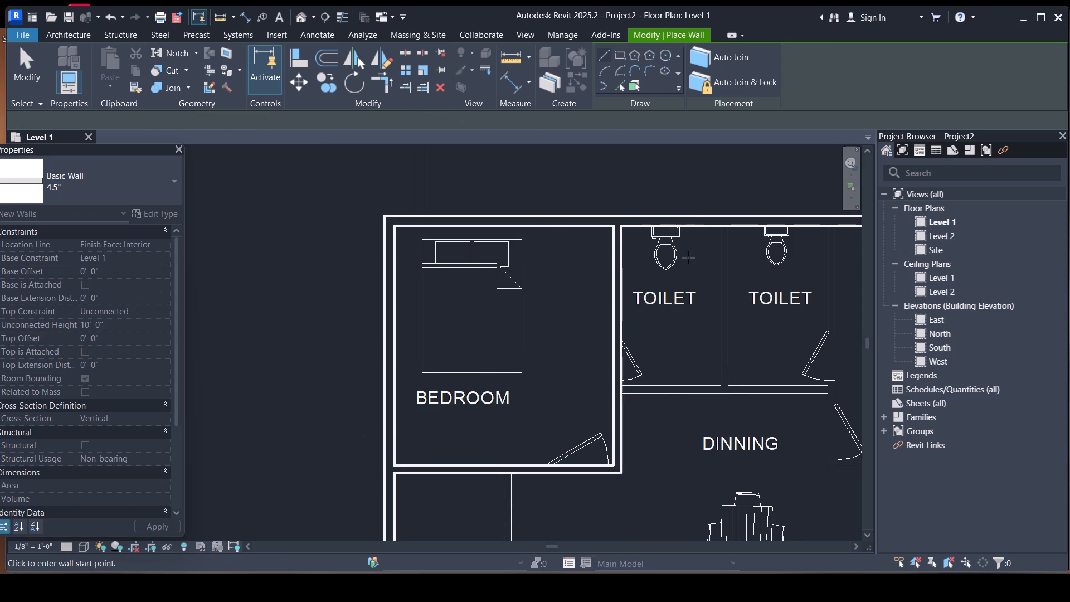
Draw the 4.5" dividing wall between the two adjacent upper toilets, from the top exterior wall to their bottom line.
left_click(722, 225)
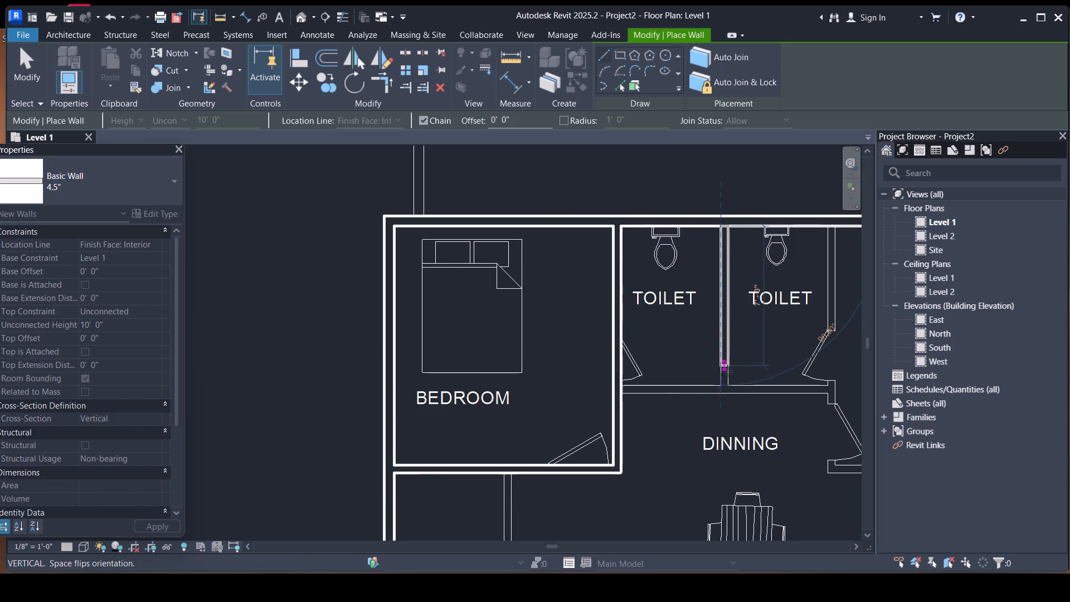
left_click(724, 382)
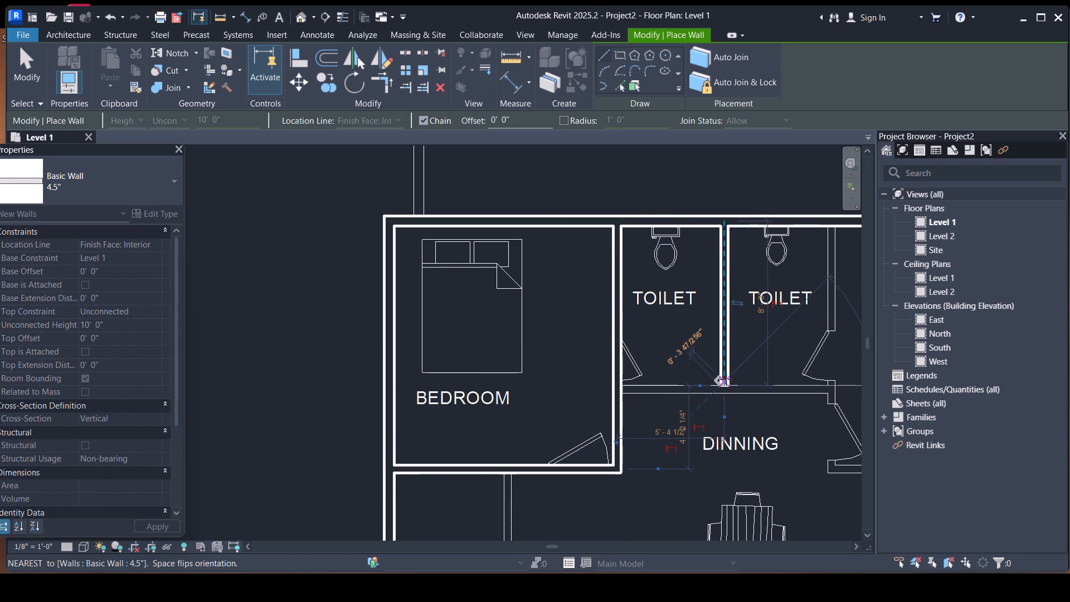
key("Escape")
Draw the 4.5" wall between the two toilets and the dining area, about 10'-4 1/2" long, from the bedroom's side wall.
left_click(619, 387)
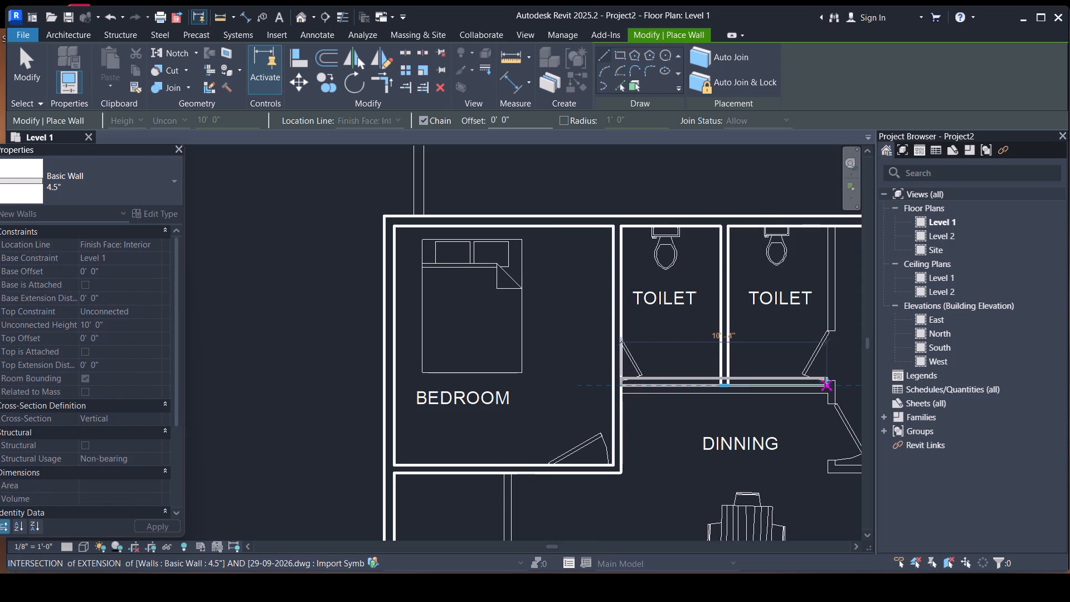
key("space")
scroll(825, 383, "up", 4)
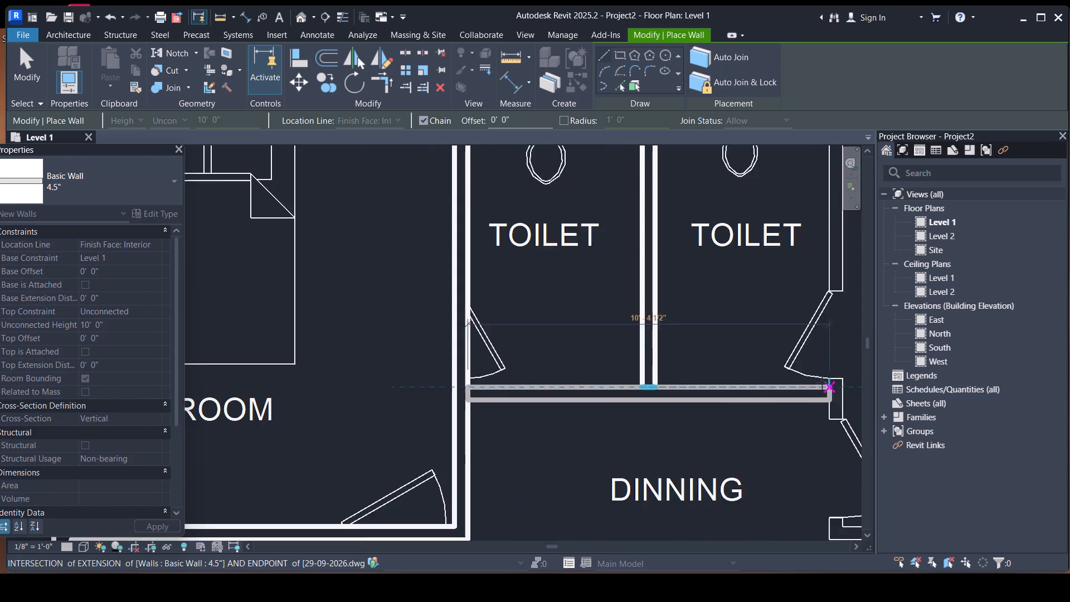
scroll(822, 383, "up", 3)
left_click(834, 387)
key("Escape")
Draw chained 4.5" walls down the stair-side bedroom's toilet side and along its bottom line to the exterior wall.
scroll(726, 371, "down", 2)
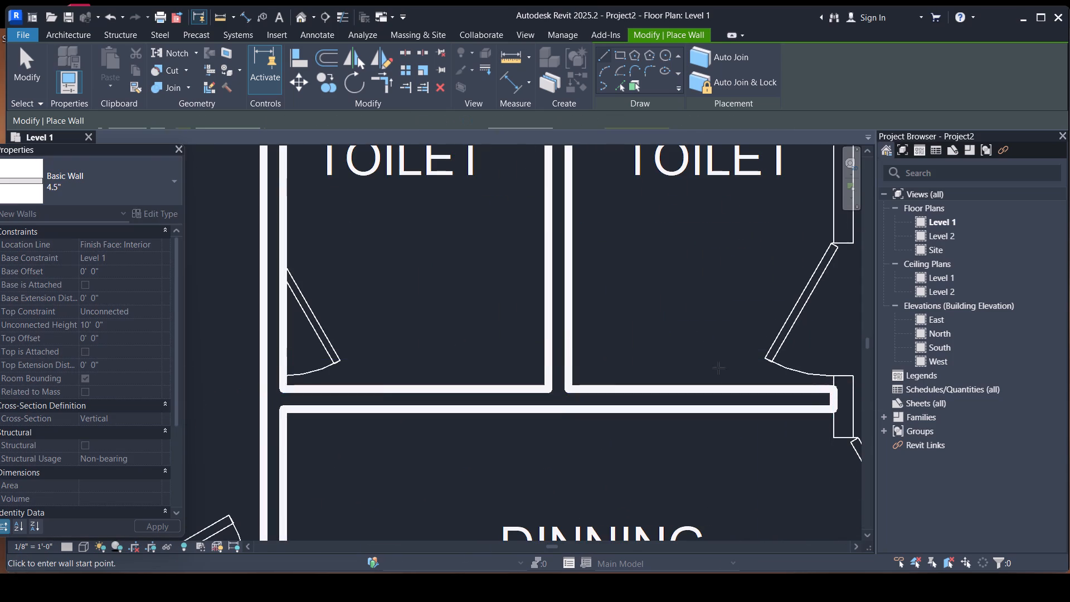
scroll(718, 368, "down", 4)
left_click(766, 197)
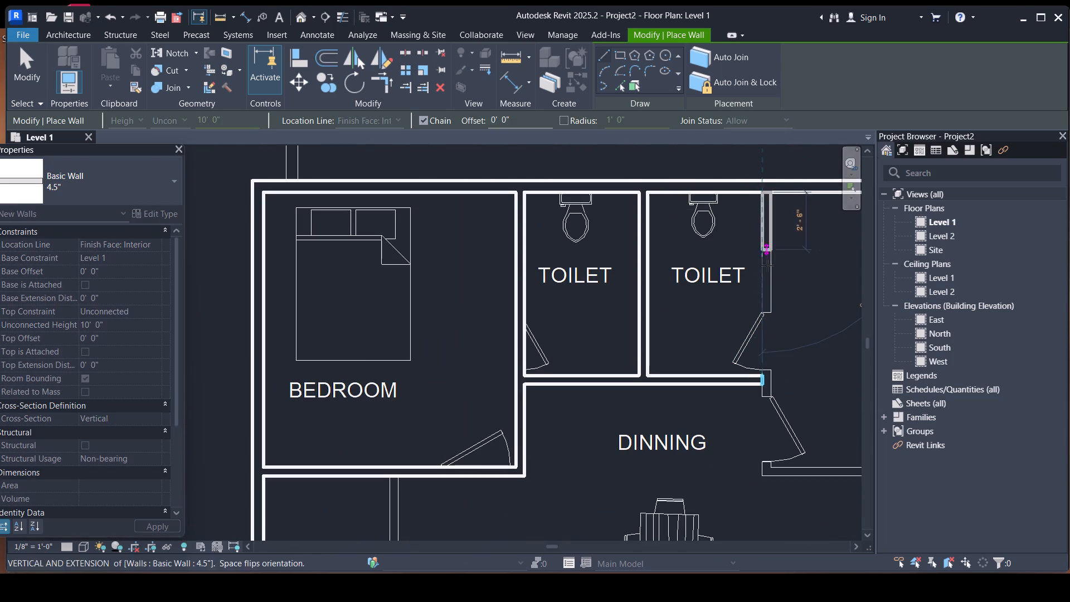
left_click(763, 475)
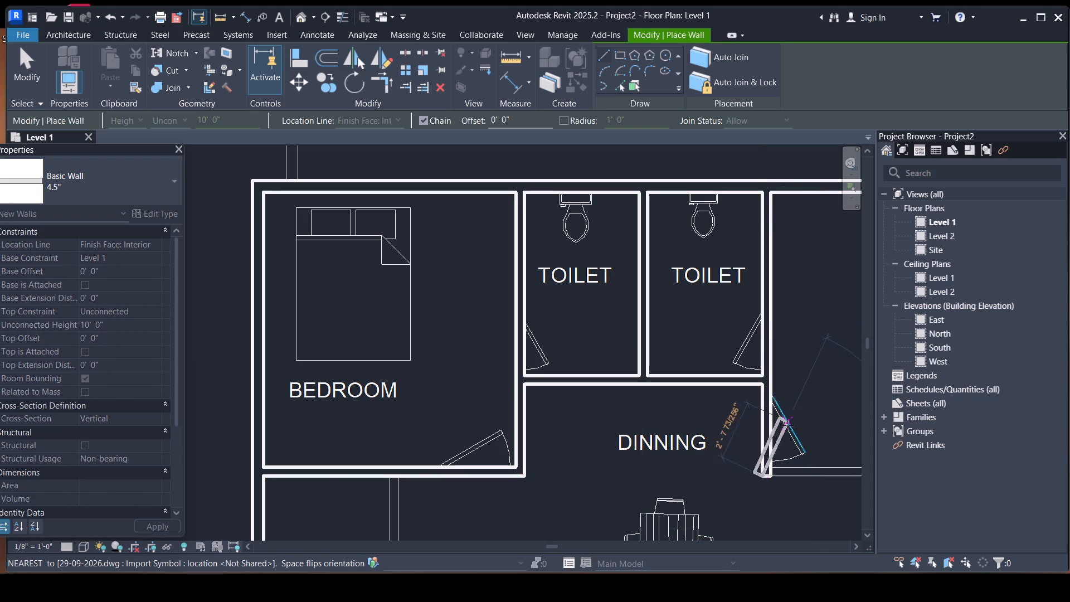
scroll(787, 425, "down", 4)
middle_click_drag(789, 425, 517, 367)
scroll(663, 400, "up", 5)
left_click(663, 399)
key("Escape")
Draw the 4.5" wall between balcony and dining area, about 11'-6" long, from the upper bedroom's wall to the lower bedroom's top line.
scroll(724, 323, "down", 6)
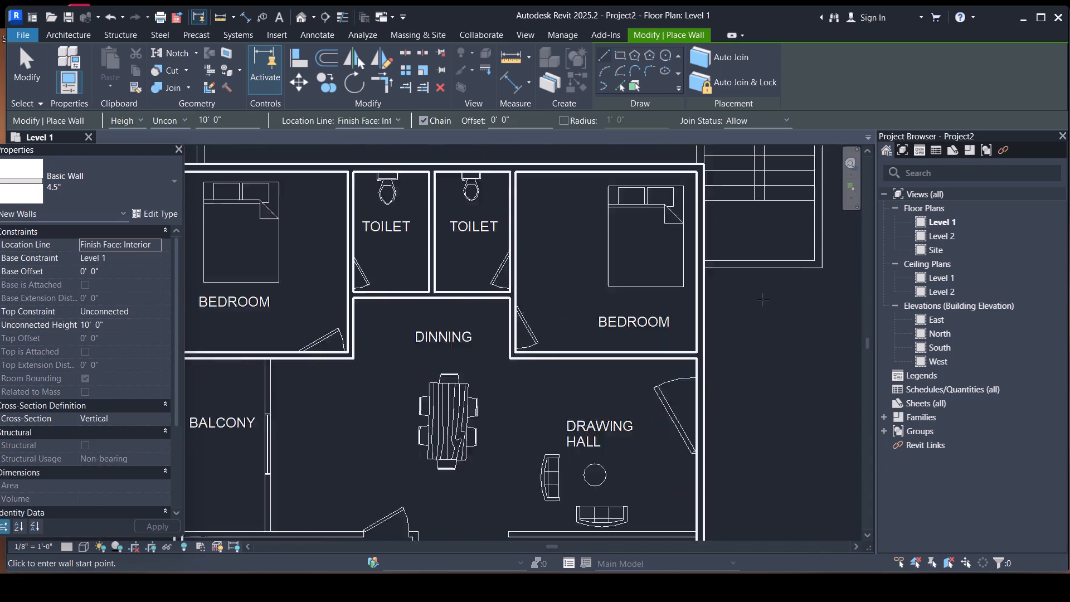
scroll(763, 299, "down", 5)
scroll(595, 358, "up", 8)
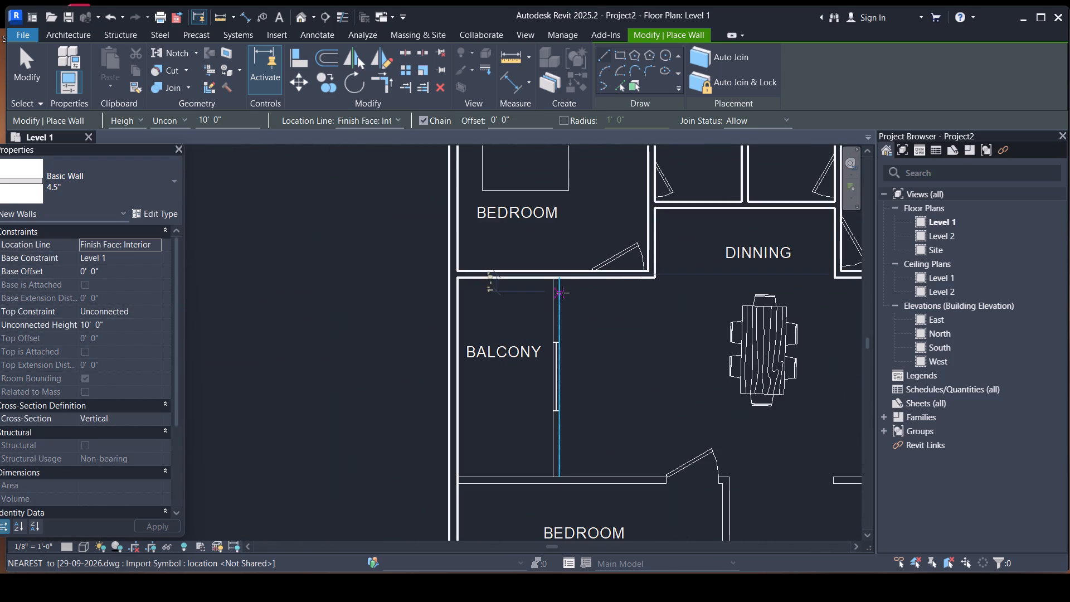
scroll(556, 278, "up", 7)
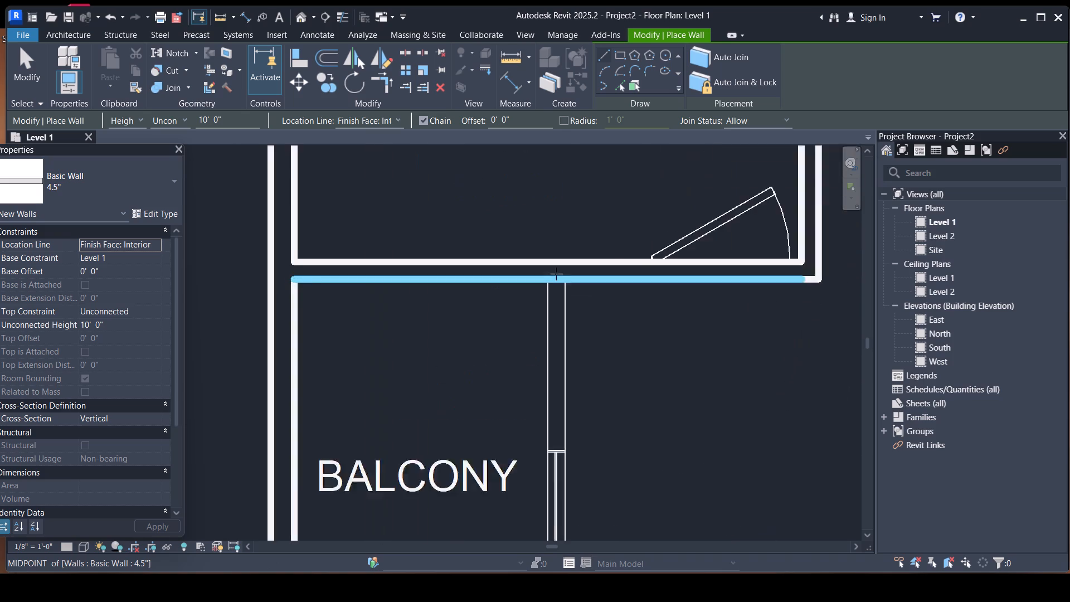
scroll(556, 274, "up", 1)
left_click(569, 279)
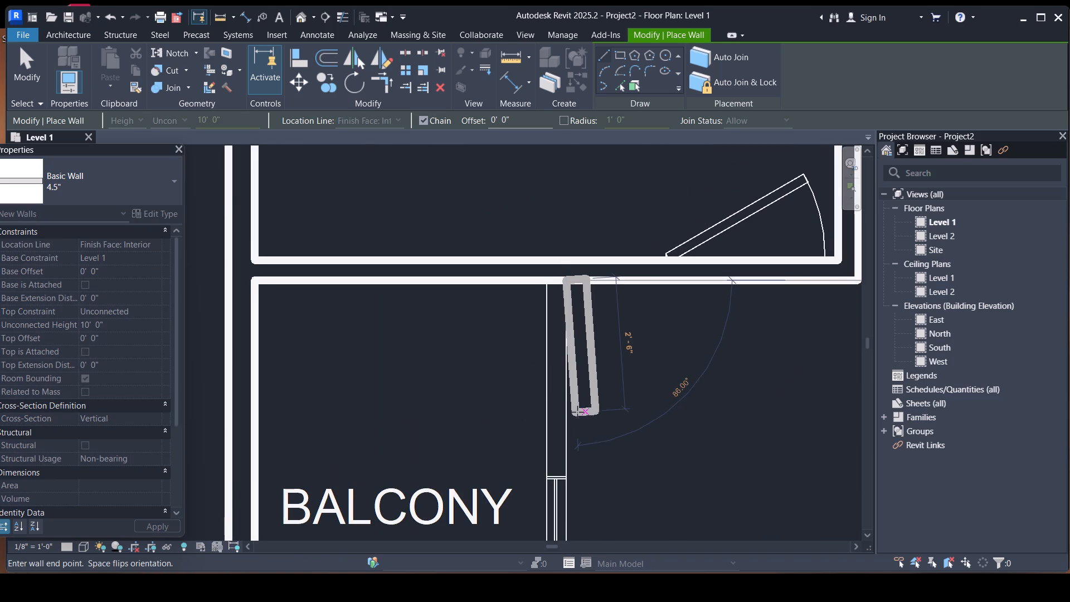
key("space")
scroll(572, 397, "down", 6)
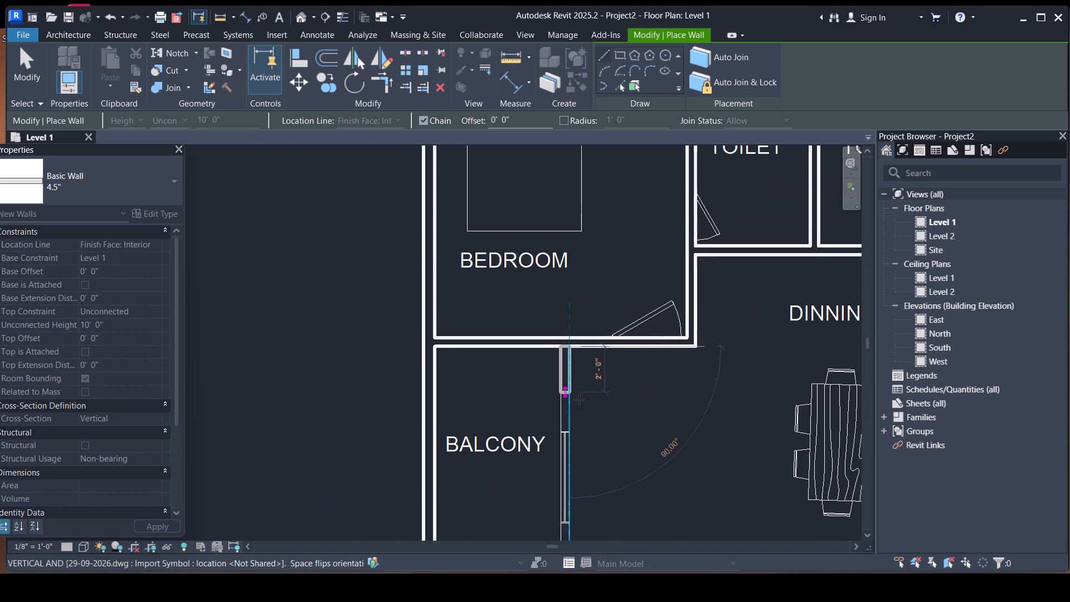
middle_click_drag(580, 400, 586, 287)
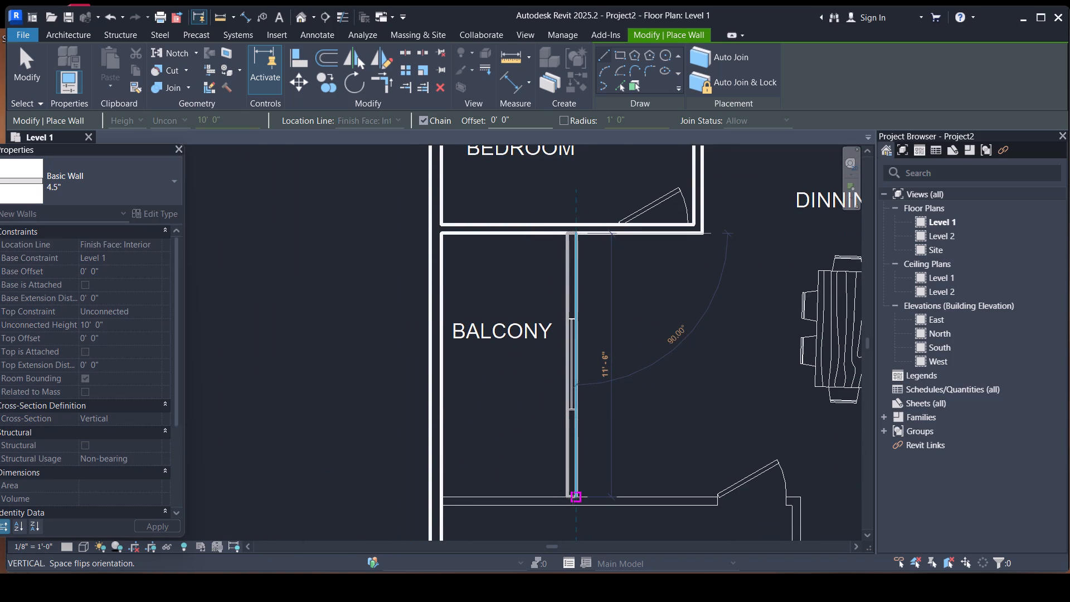
left_click(573, 498)
key("Escape")
Draw chained 4.5" walls along the lower bedroom's top line, about 15'-11" long, and down its toilet side to the bottom exterior wall.
middle_click_drag(500, 484, 512, 409)
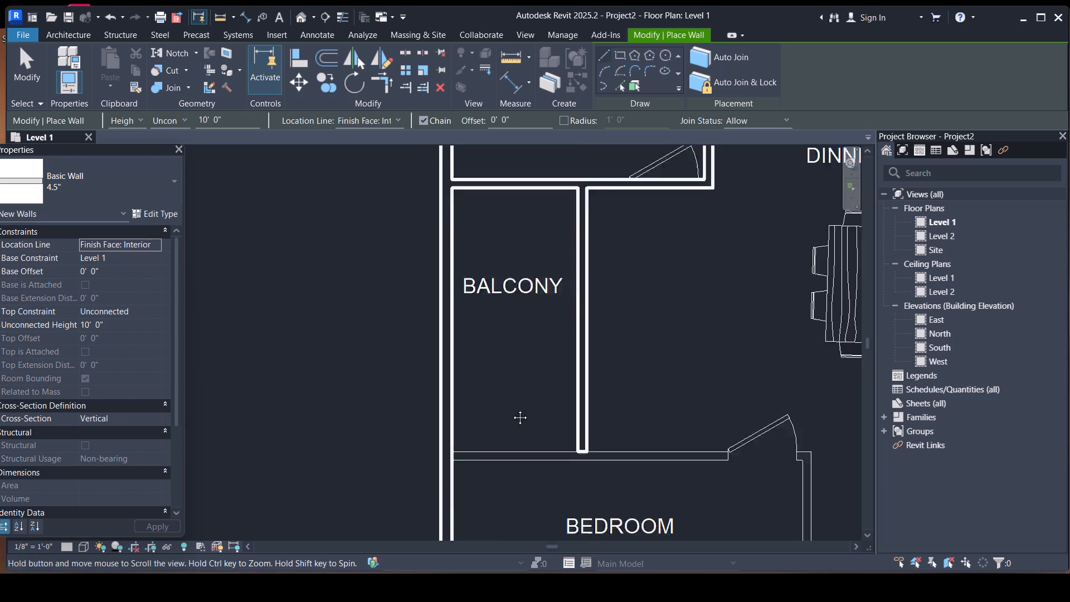
middle_click_drag(512, 409, 511, 381)
left_click(453, 395)
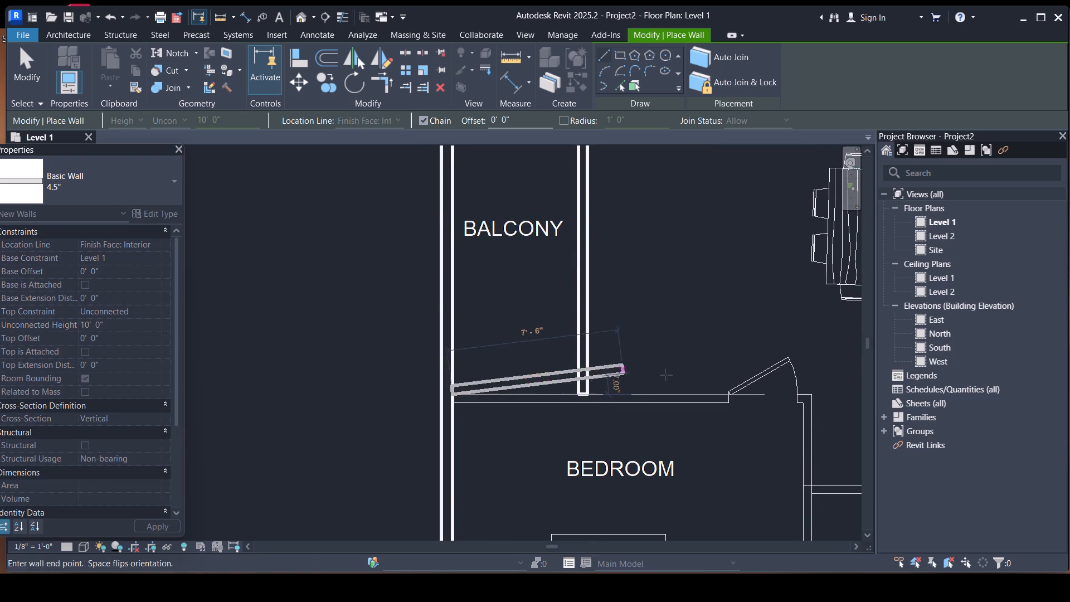
key("space")
left_click(808, 392)
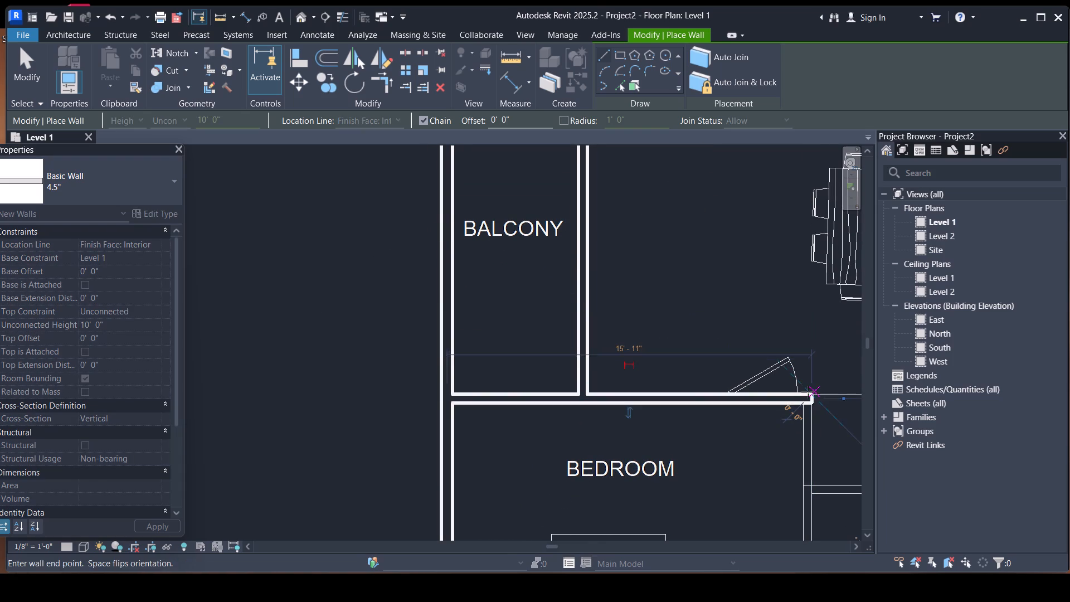
middle_click_drag(811, 448, 746, 310)
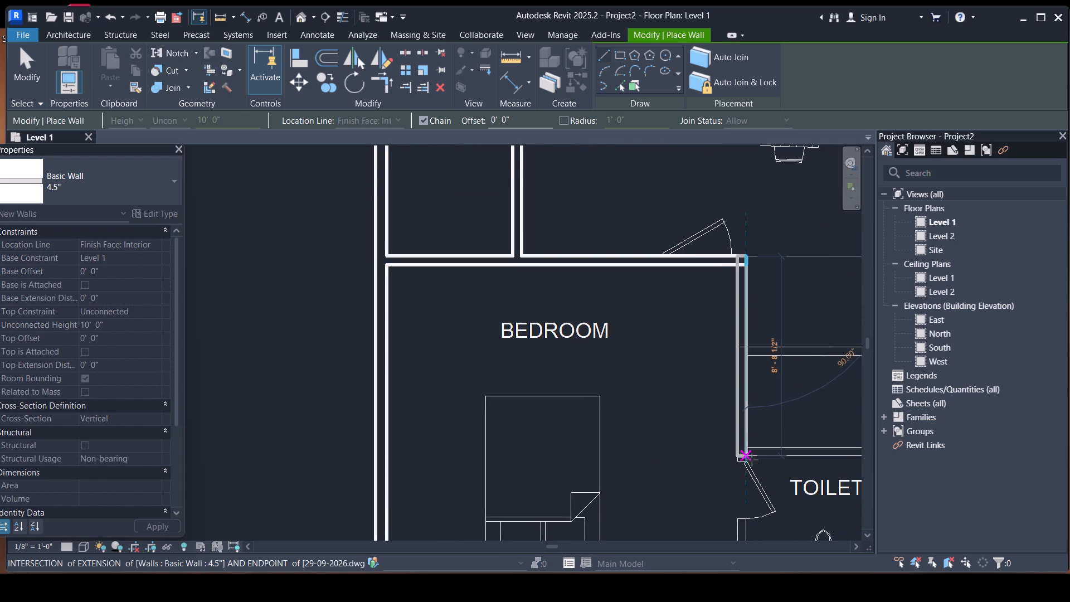
middle_click_drag(746, 468, 738, 312)
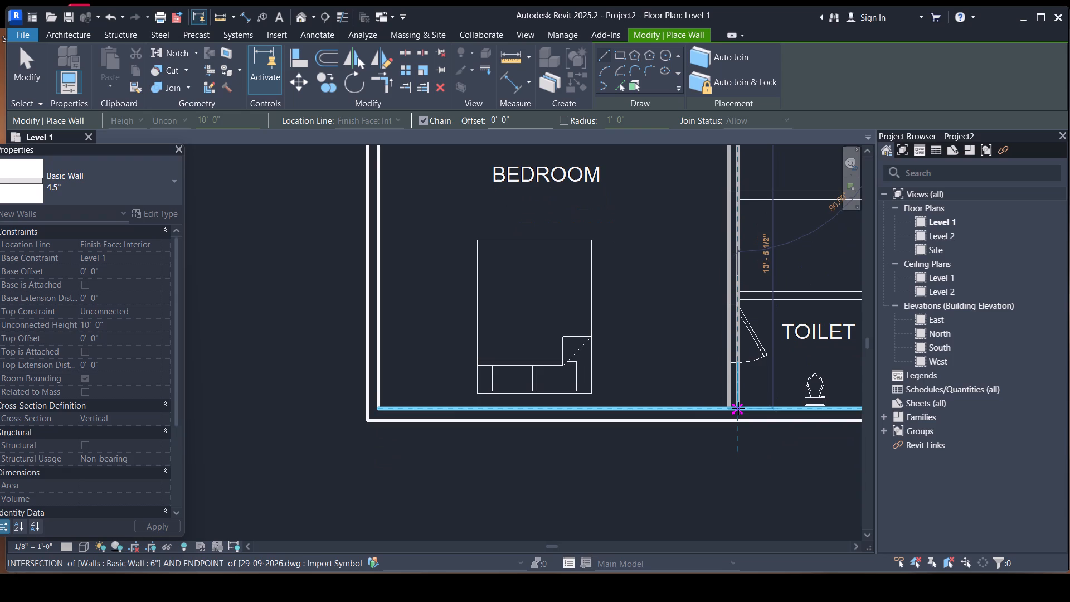
left_click(738, 408)
key("Escape")
Draw chained 4.5" walls along the lower toilet block's top line, about 6'-6 3/4" long, and down its utility side to the exterior wall.
scroll(694, 423, "down", 7)
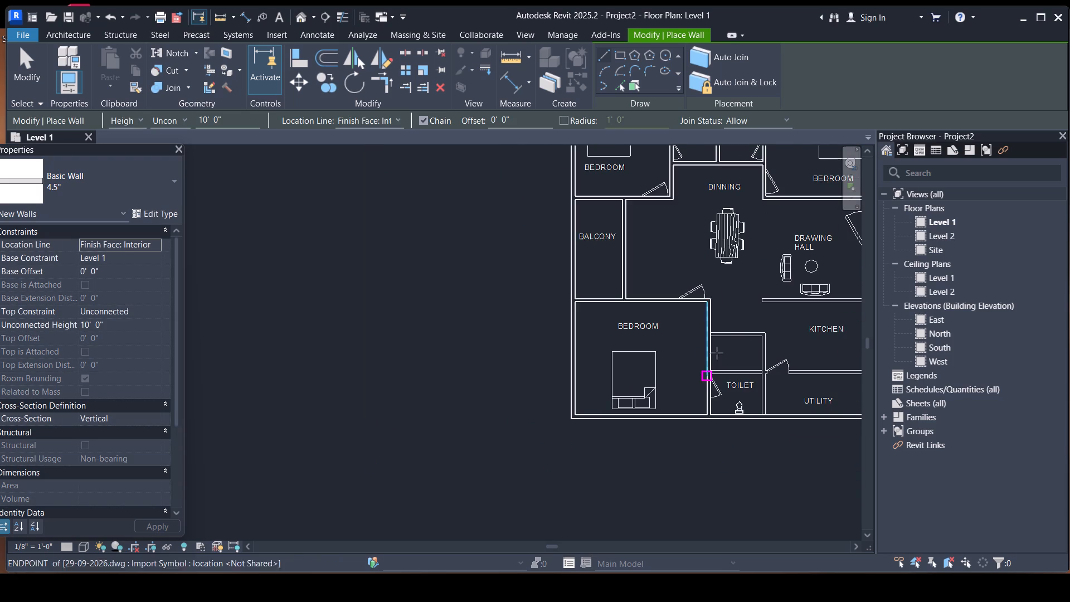
middle_click_drag(760, 332, 580, 366)
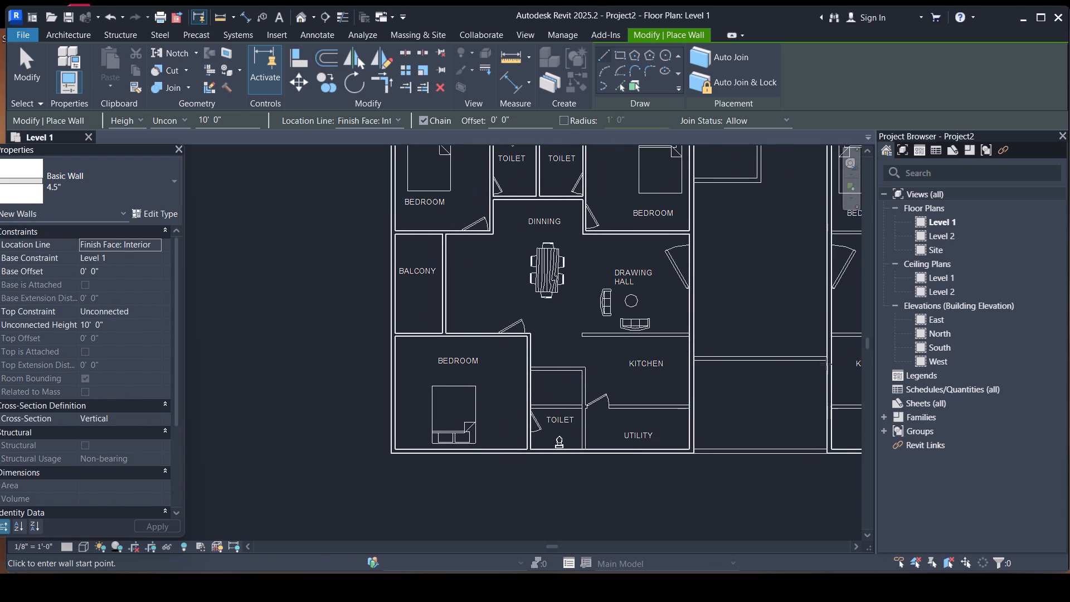
scroll(557, 365, "up", 4)
scroll(504, 377, "up", 3)
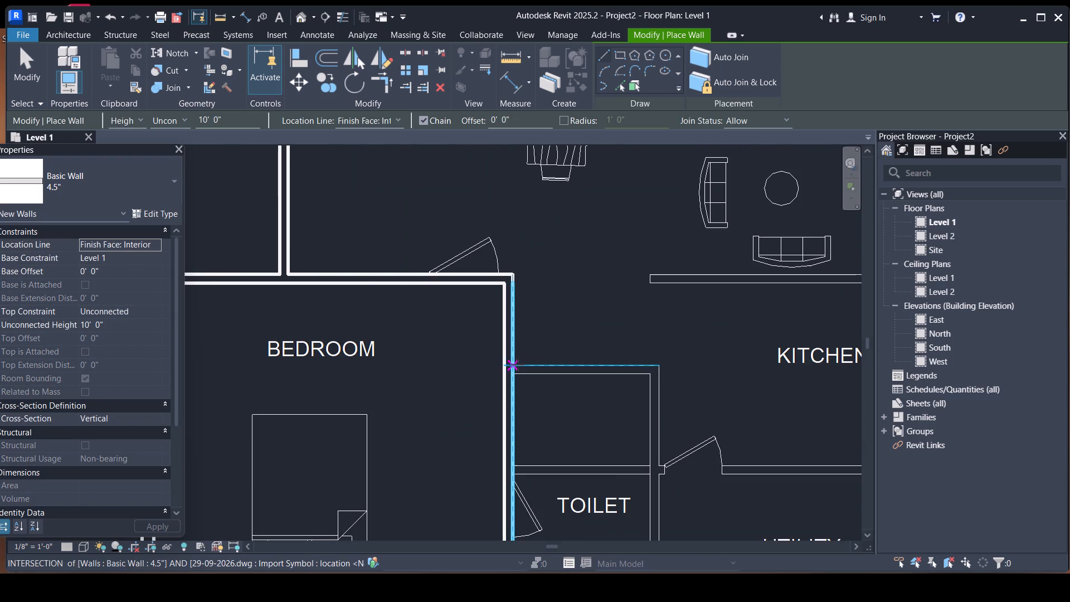
left_click(517, 365)
key("space")
left_click(658, 362)
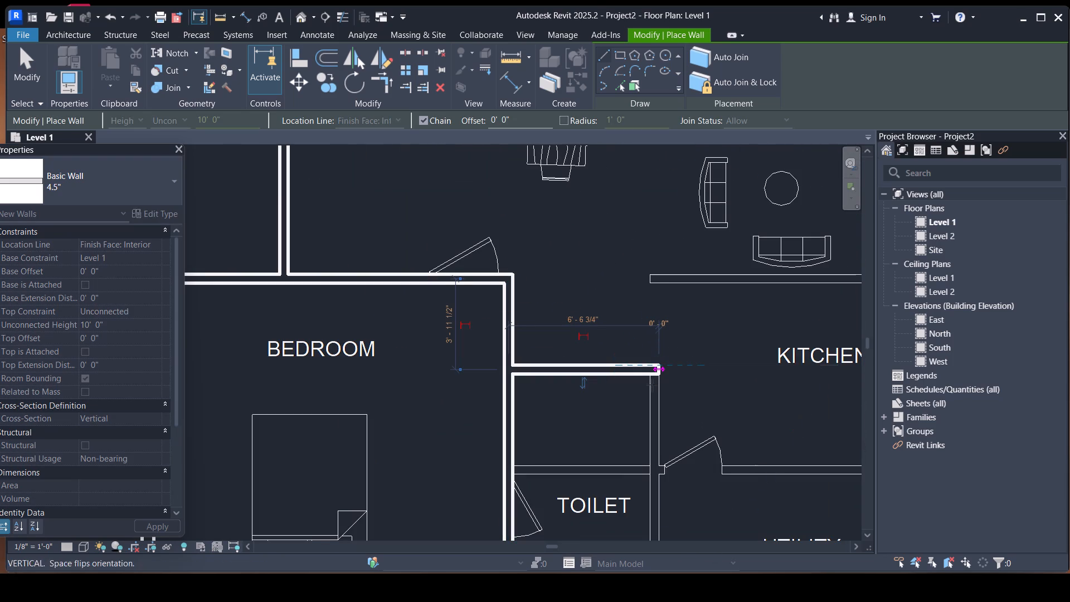
middle_click_drag(665, 502, 664, 371)
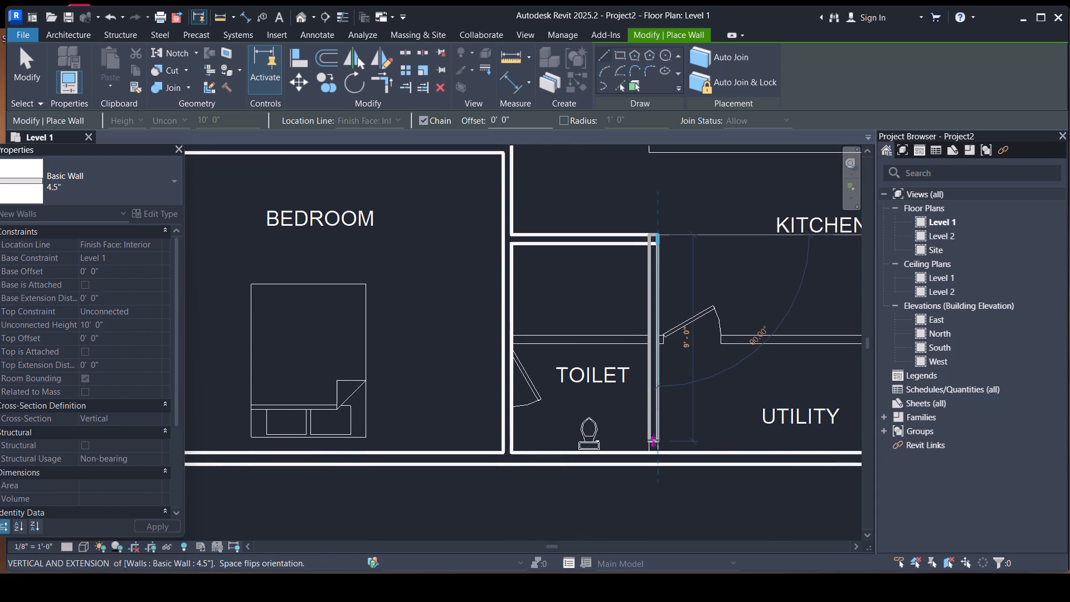
left_click(656, 453)
key("Escape")
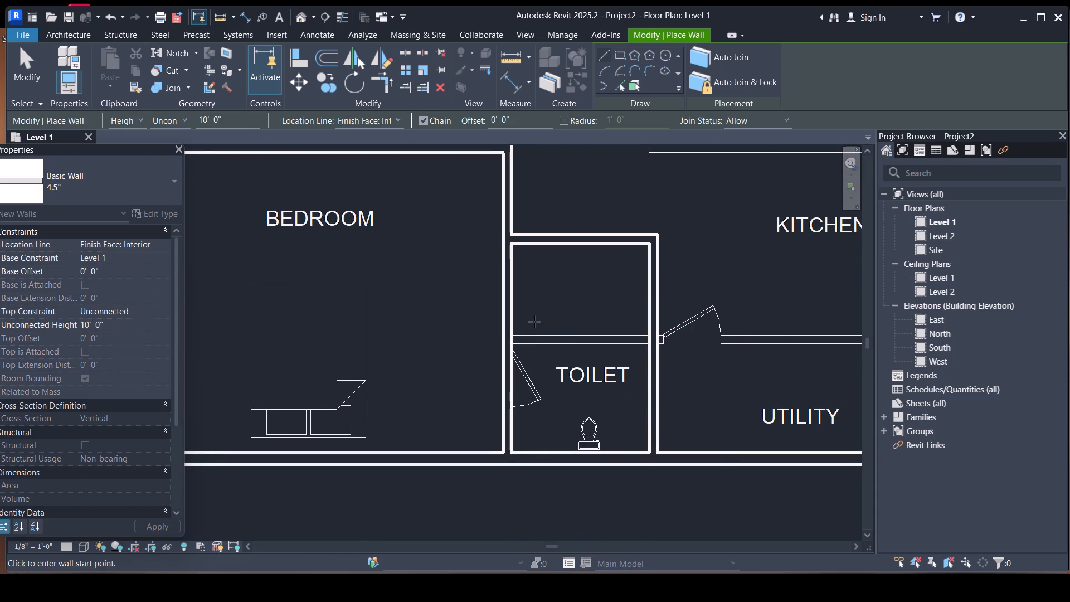
Draw the 4.5" wall across the toilet block and between kitchen and utility, about 18'-5 1/2" long, to the stair-side exterior wall.
left_click(513, 334)
key("space")
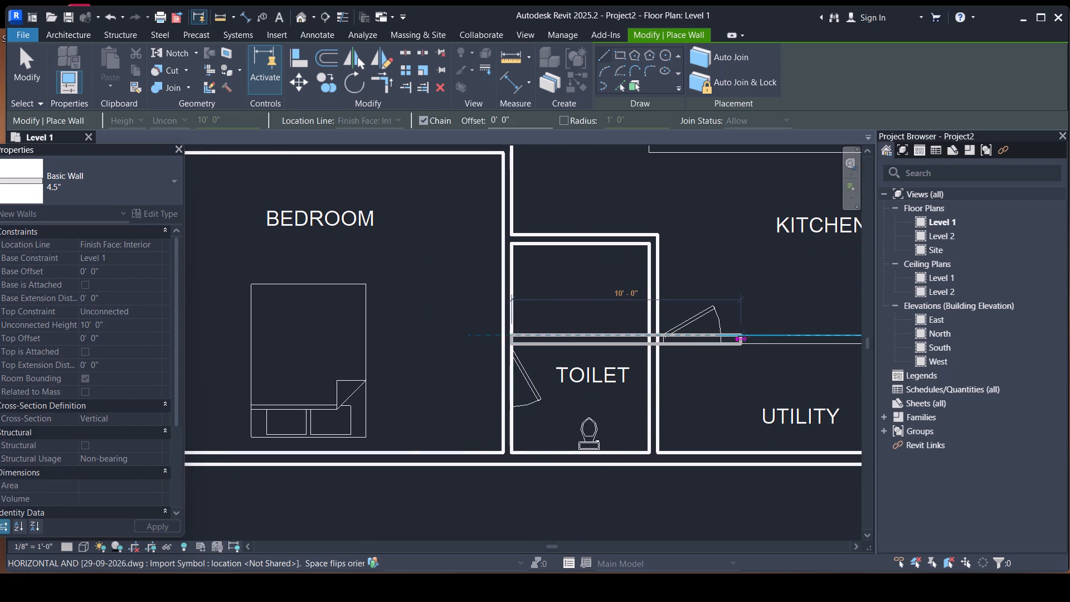
middle_click_drag(744, 336, 419, 333)
left_click(607, 334)
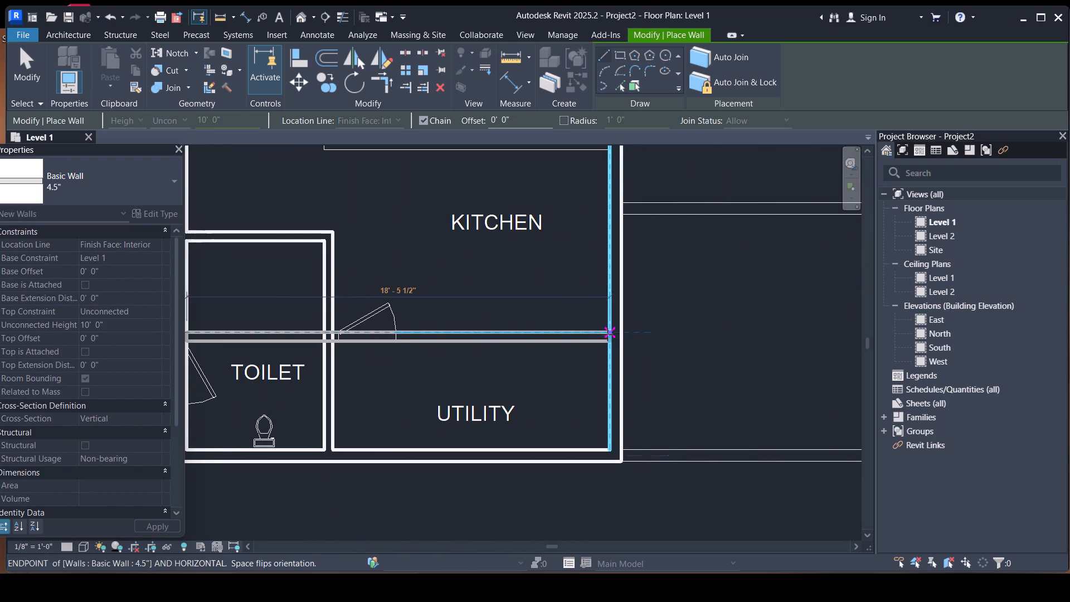
key("Escape")
Draw the 4.5" wall between drawing hall and kitchen, from the stair-side exterior wall to the free end of its plan line.
scroll(672, 317, "down", 7)
scroll(594, 201, "down", 1)
middle_click_drag(594, 201, 585, 255)
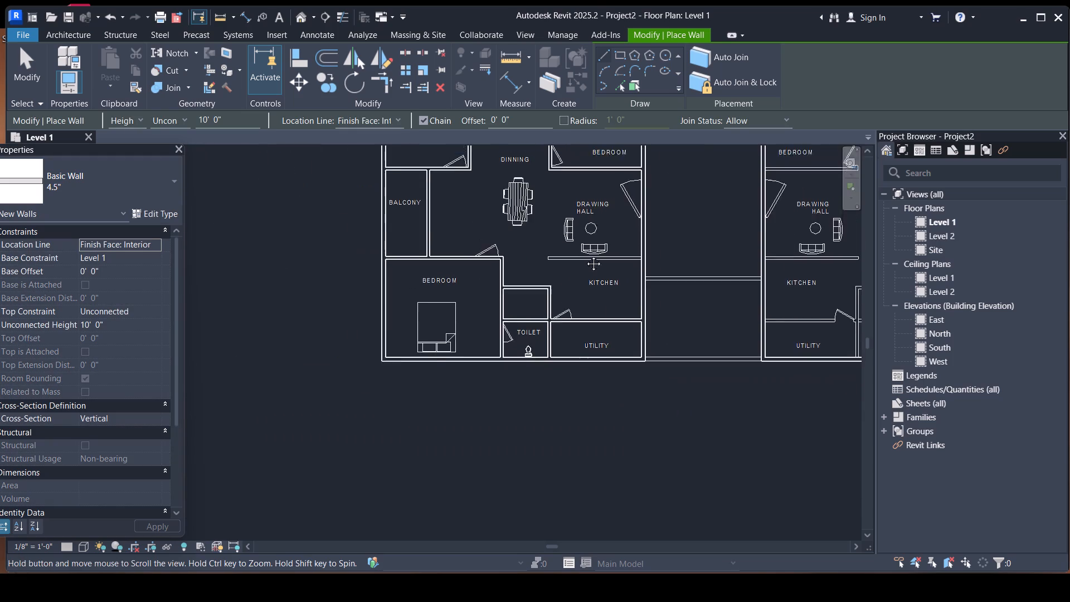
middle_click_drag(585, 255, 505, 390)
scroll(517, 412, "up", 7)
scroll(557, 444, "up", 2)
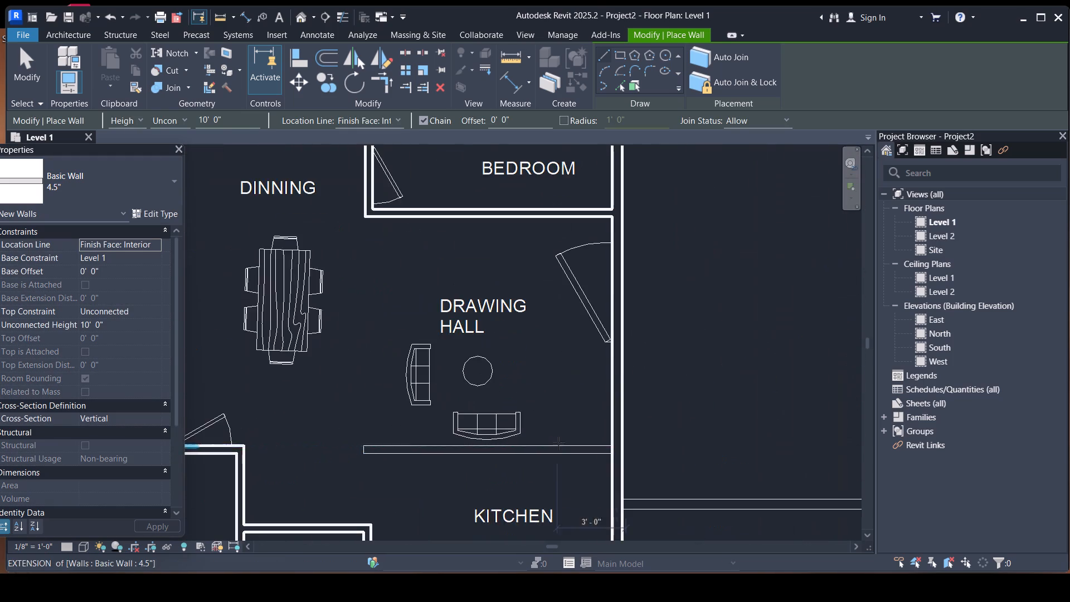
scroll(558, 443, "up", 1)
left_click(636, 447)
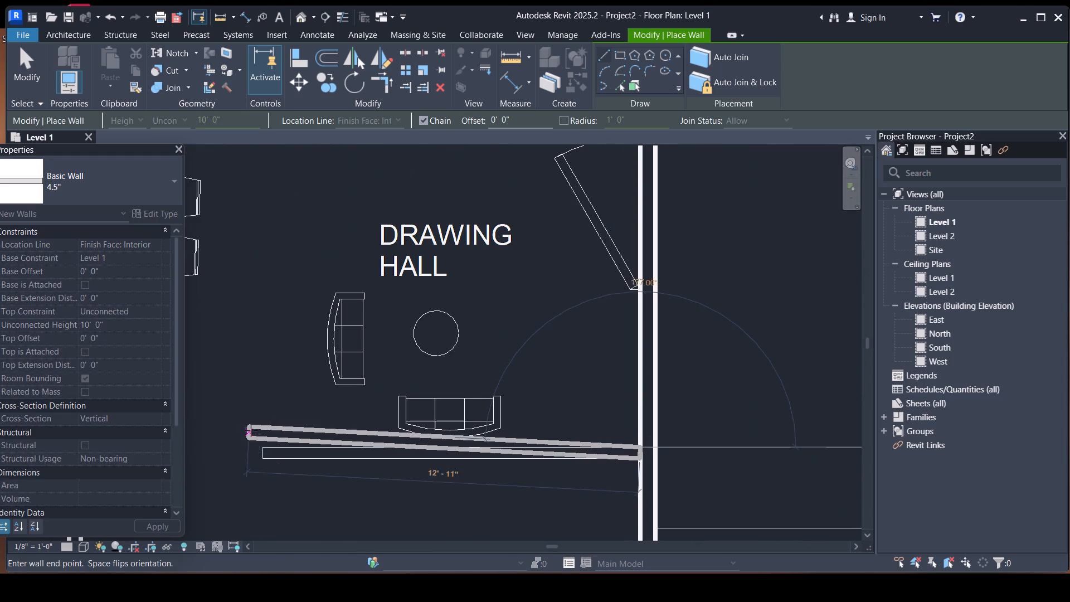
left_click(264, 447)
key("Escape")
Check the lower-left apartment's partitions against the linked plan for any missing walls.
scroll(420, 331, "down", 5)
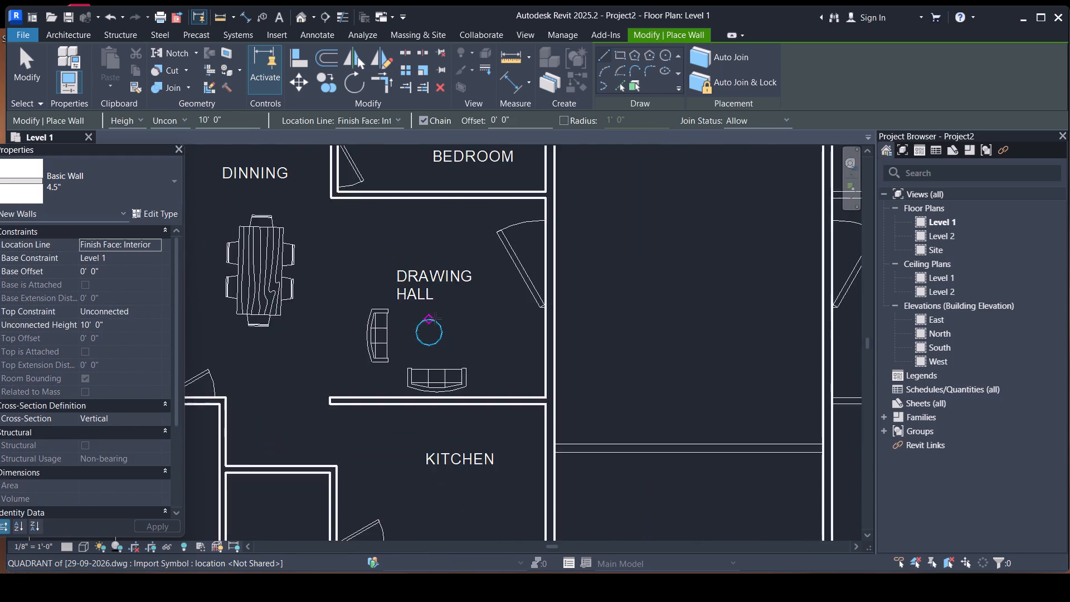
scroll(435, 318, "down", 8)
scroll(487, 292, "down", 1)
scroll(388, 374, "up", 5)
scroll(359, 309, "up", 2)
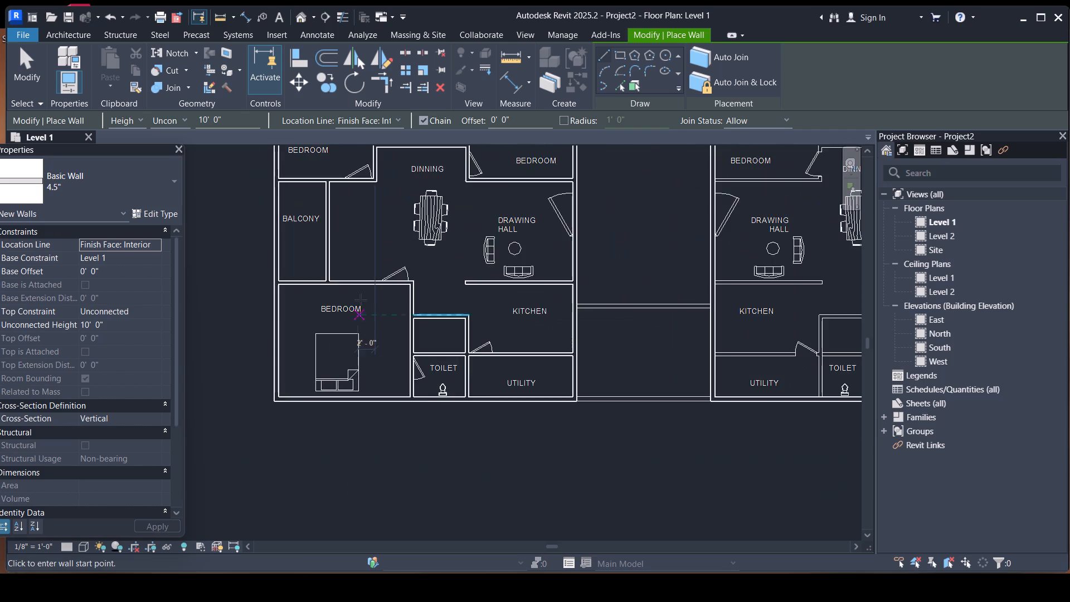
scroll(361, 300, "up", 3)
scroll(373, 249, "up", 3)
scroll(572, 459, "down", 2)
scroll(624, 415, "down", 4)
scroll(731, 456, "down", 4)
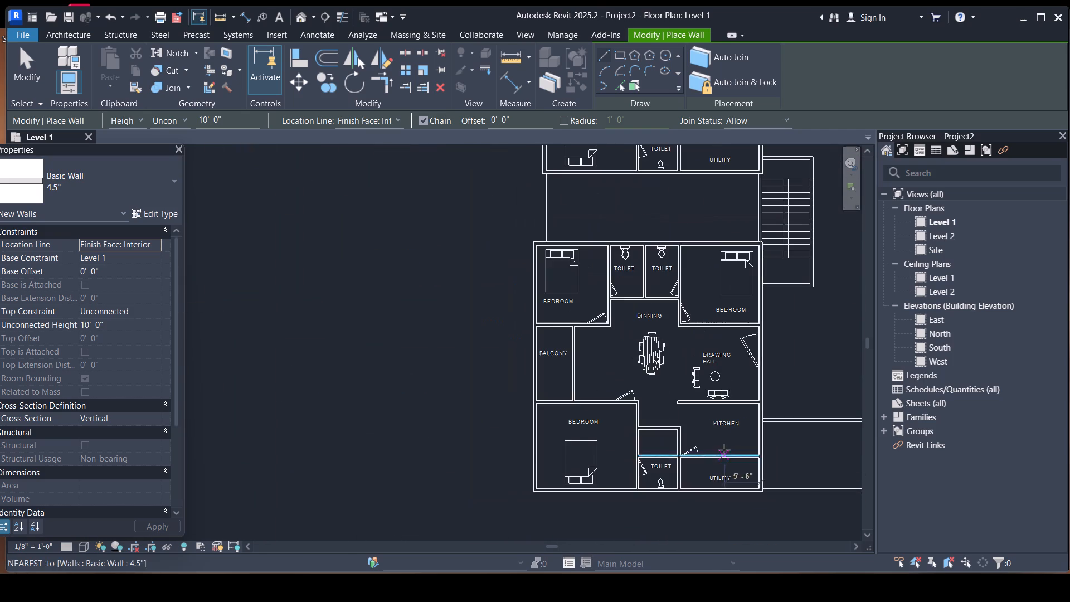
scroll(615, 287, "up", 3)
scroll(667, 259, "up", 1)
scroll(743, 293, "down", 2)
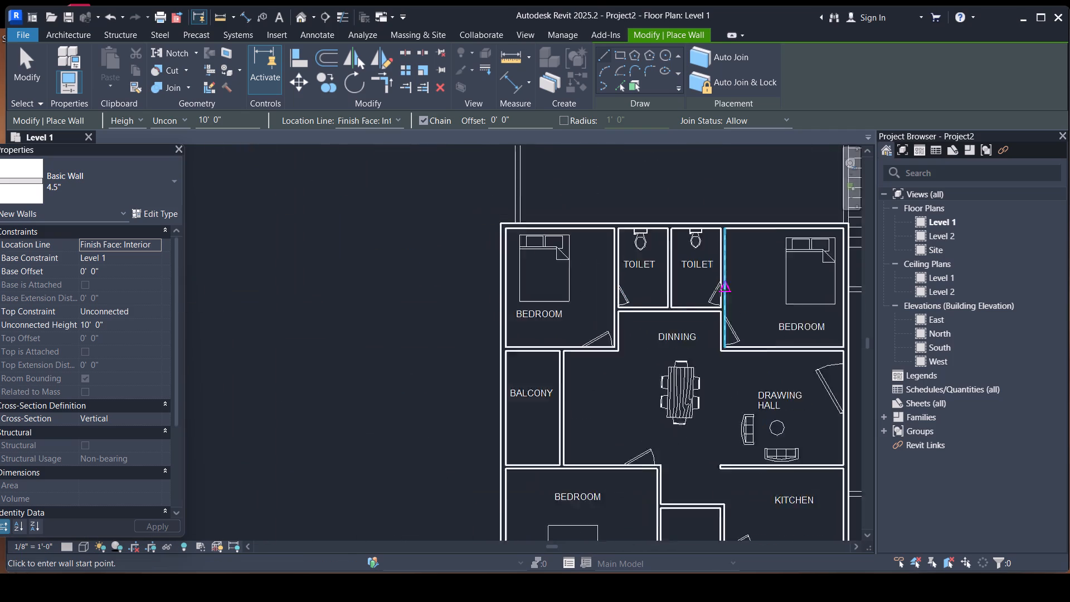
scroll(720, 290, "down", 5)
In the lower-right apartment, draw the 4.5" wall between kitchen and utility, from the stair-side exterior wall to the toilet block.
middle_click_drag(813, 364, 553, 326)
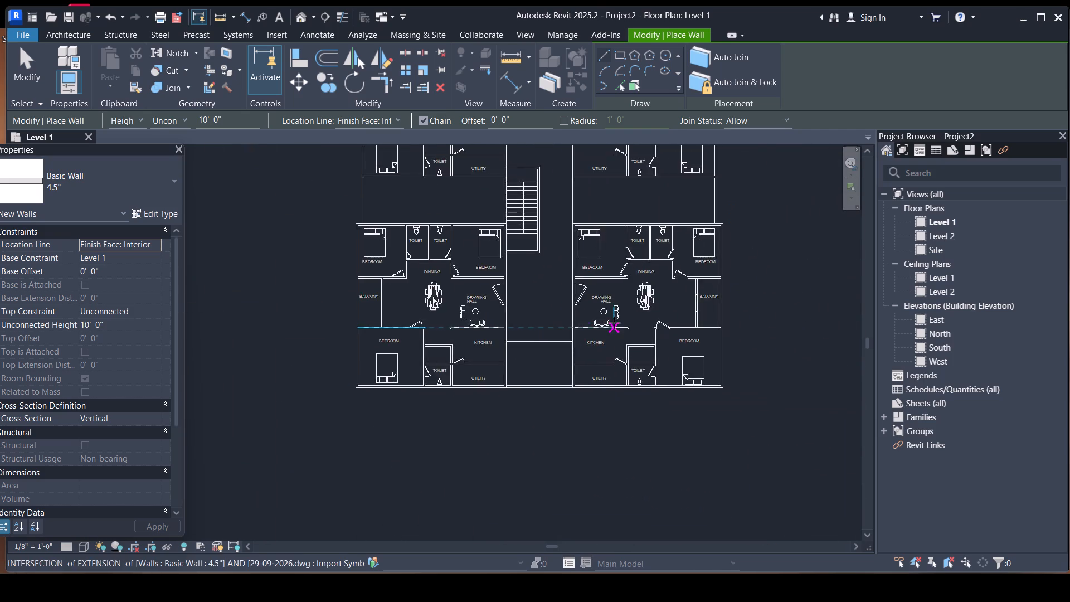
scroll(614, 323, "up", 4)
scroll(567, 382, "up", 5)
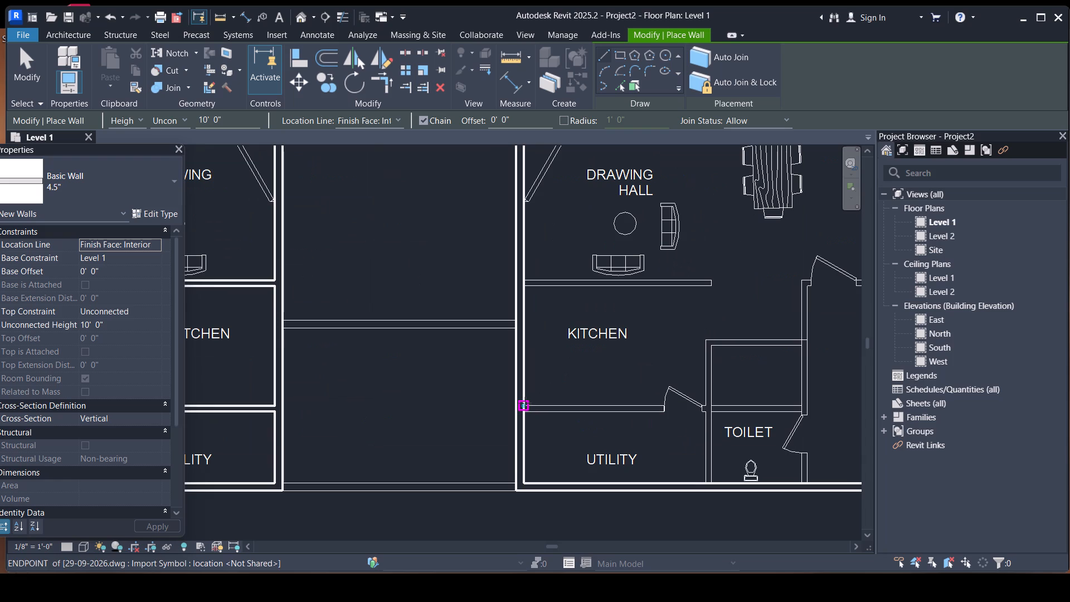
left_click(523, 404)
key("space")
scroll(693, 398, "down", 3)
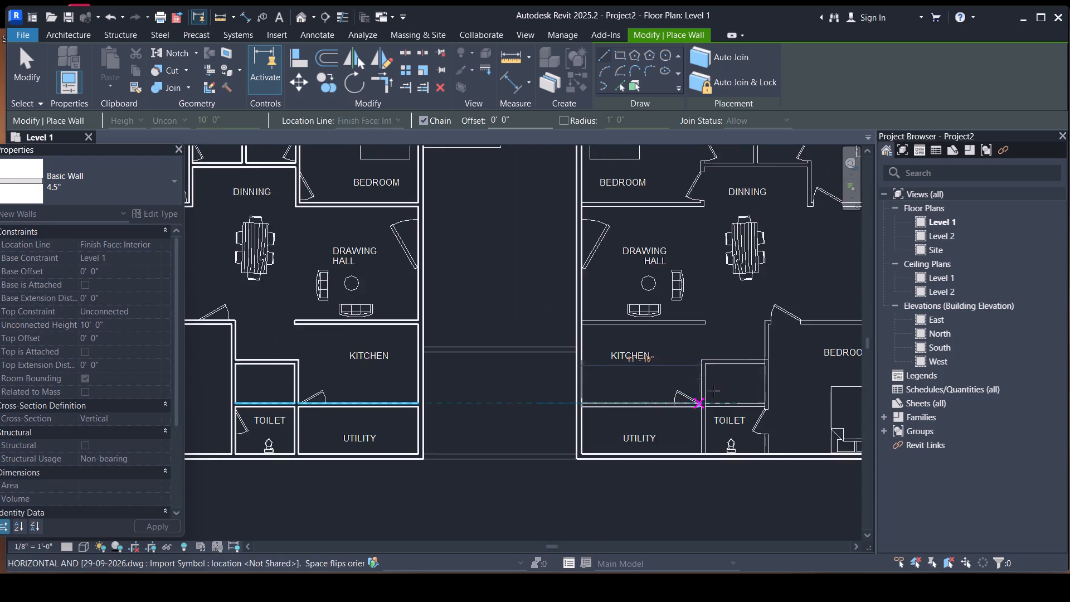
scroll(713, 391, "down", 1)
scroll(753, 396, "up", 4)
scroll(652, 401, "up", 3)
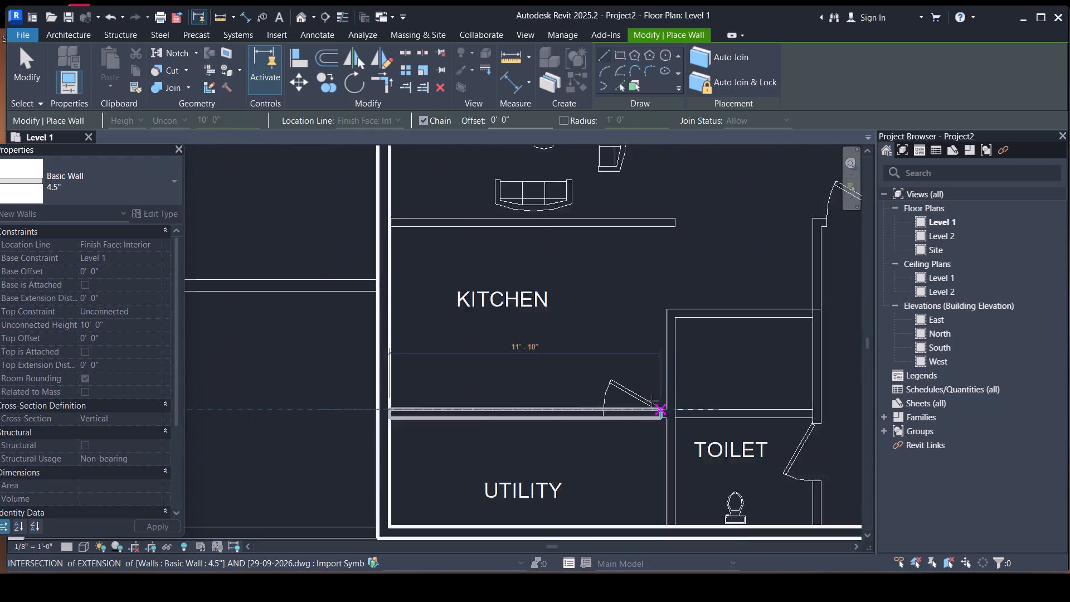
scroll(652, 401, "up", 1)
left_click(668, 409)
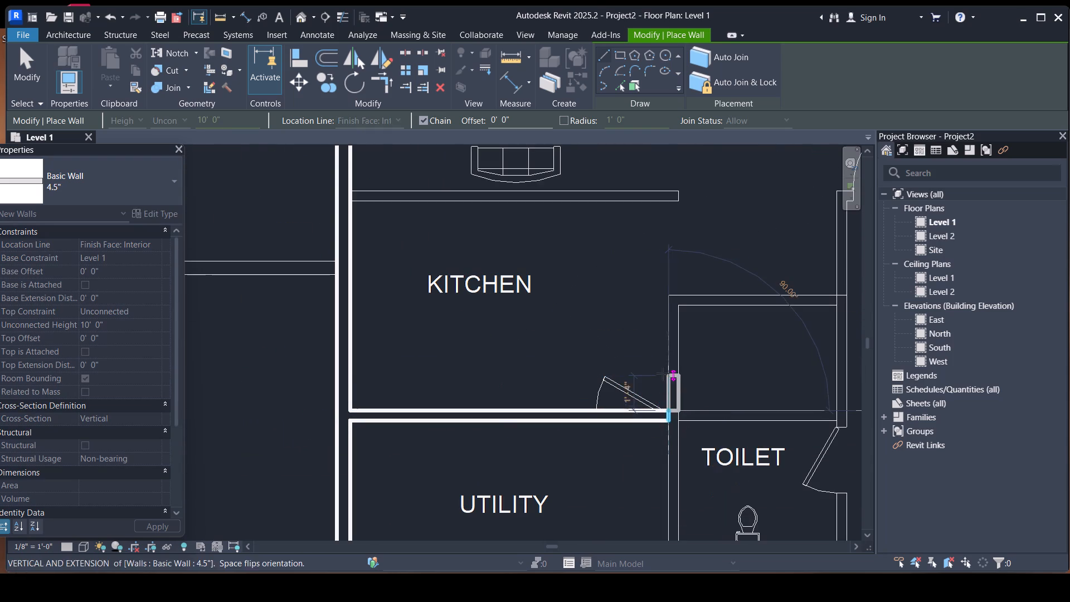
key("Escape")
Draw the 4.5" wall between utility and toilet, from the toilet block's top line down to the bottom exterior wall.
left_click(668, 297)
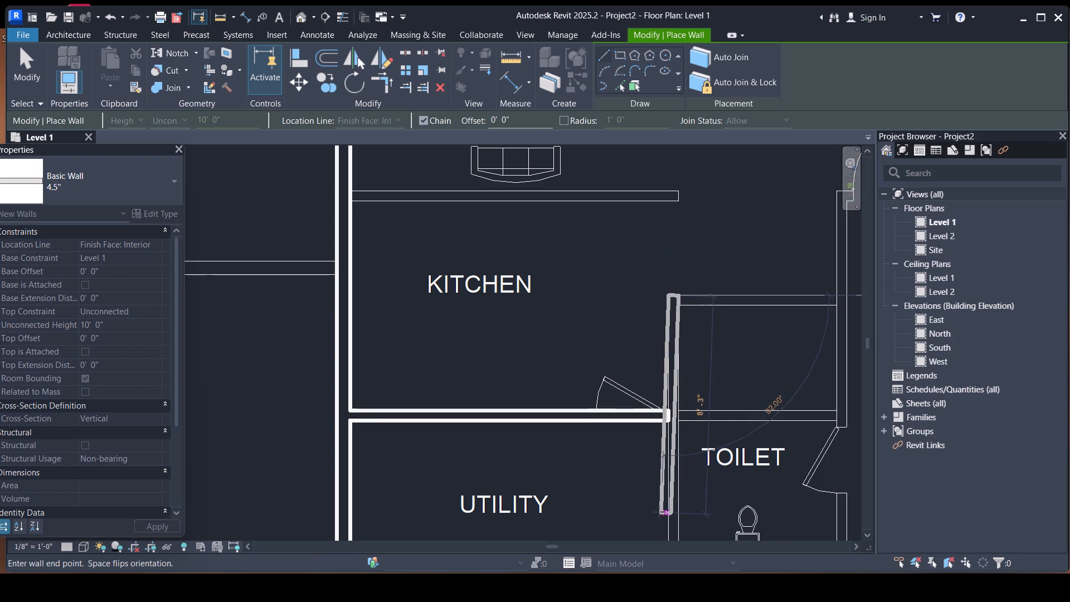
middle_click_drag(658, 512, 629, 394)
left_click(639, 427)
key("Escape")
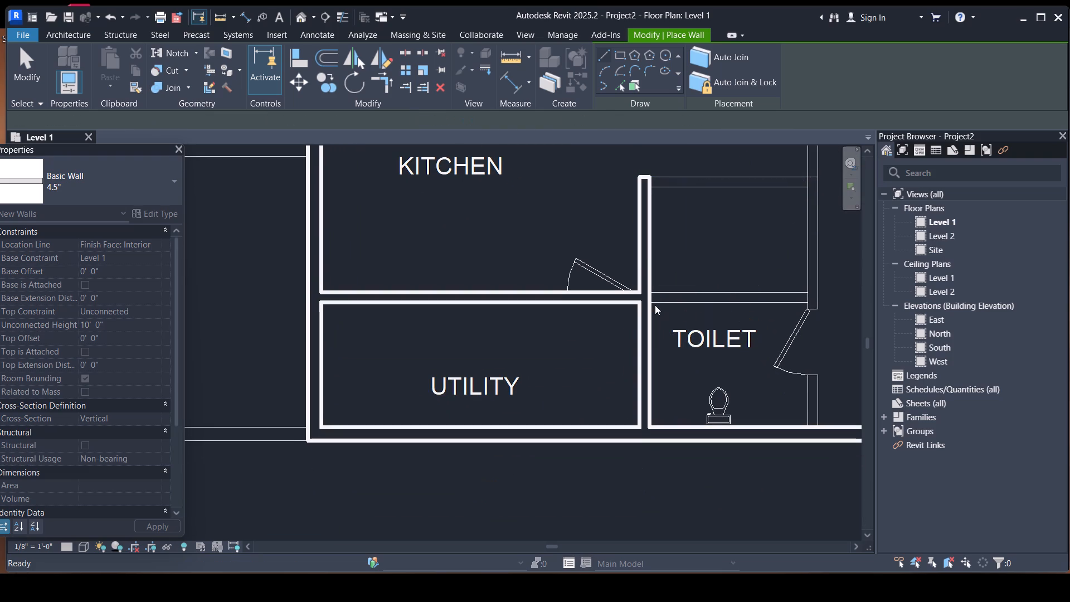
Draw chained 4.5" walls along the toilet block's top line and down its bedroom side to the bottom exterior wall.
left_click(653, 178)
key("space")
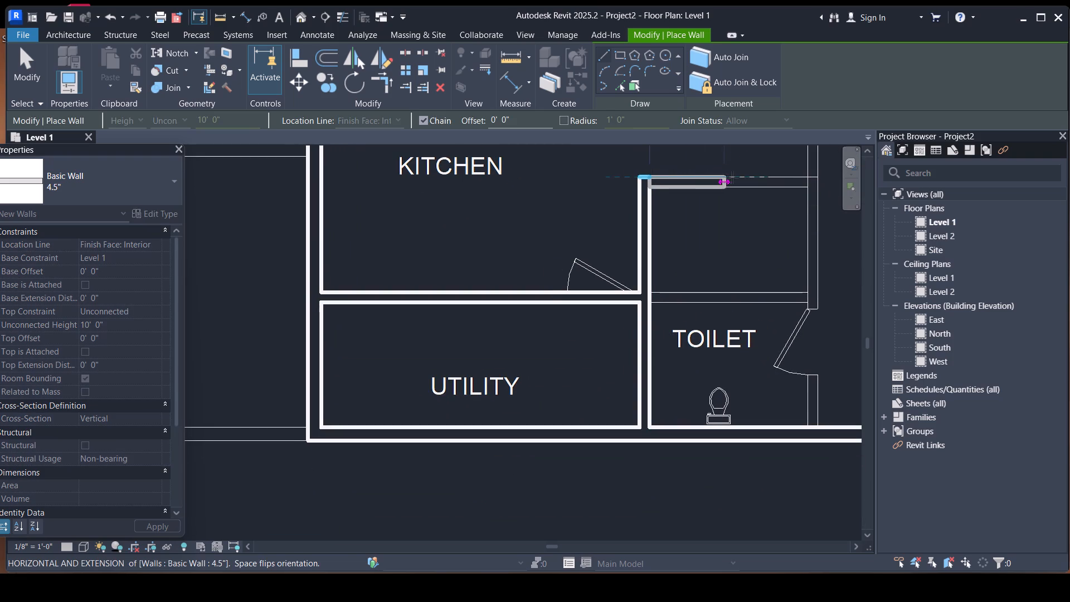
left_click(820, 178)
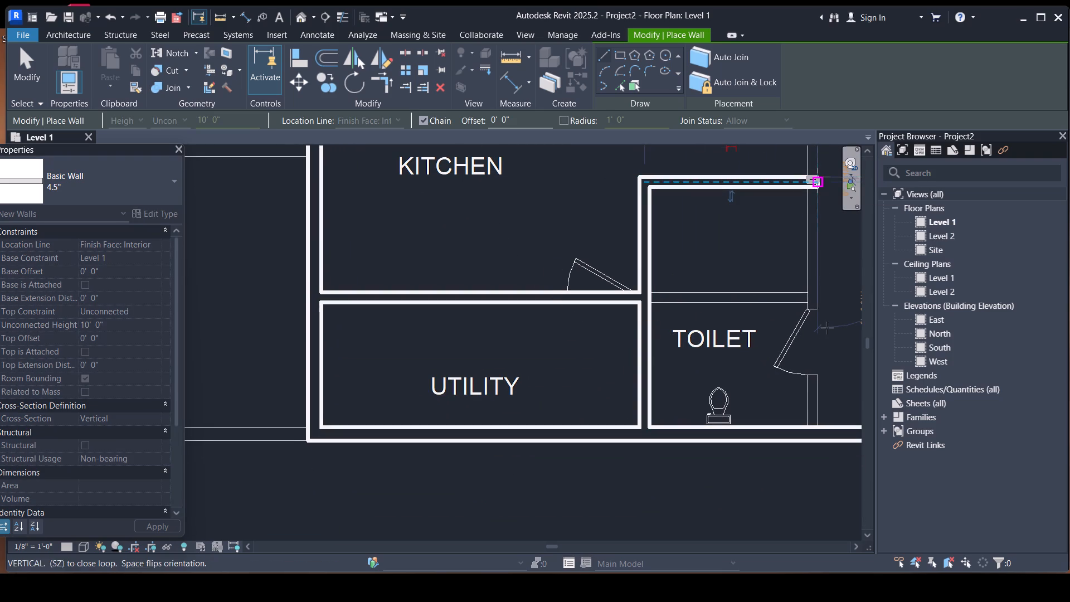
left_click(820, 429)
key("Escape")
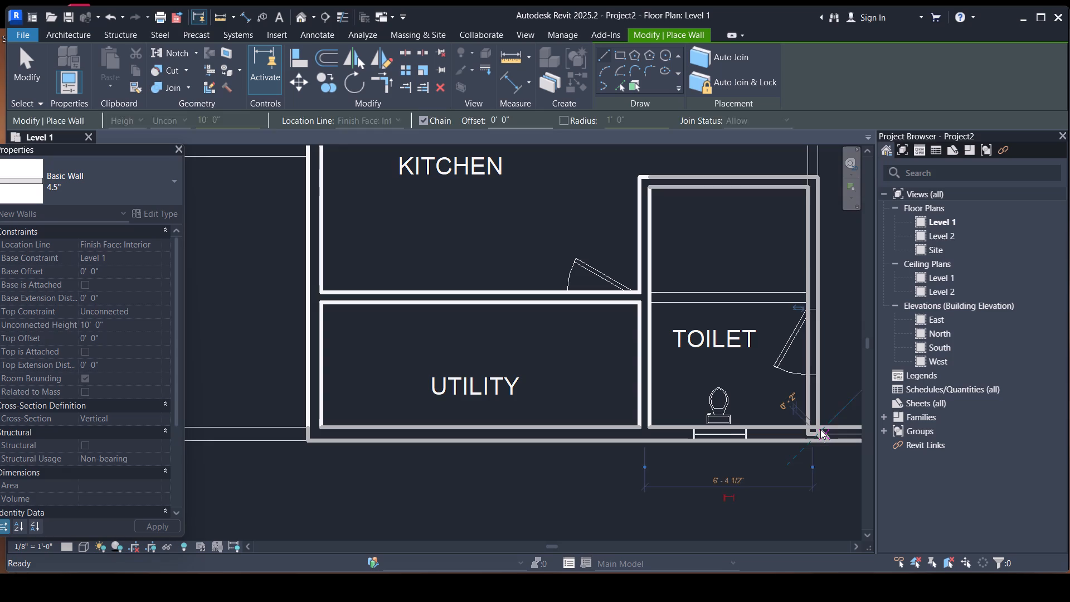
Draw the 4.5" cross wall above the toilet, between the toilet block's two side walls, in line with the kitchen-utility wall.
scroll(809, 279, "up", 5)
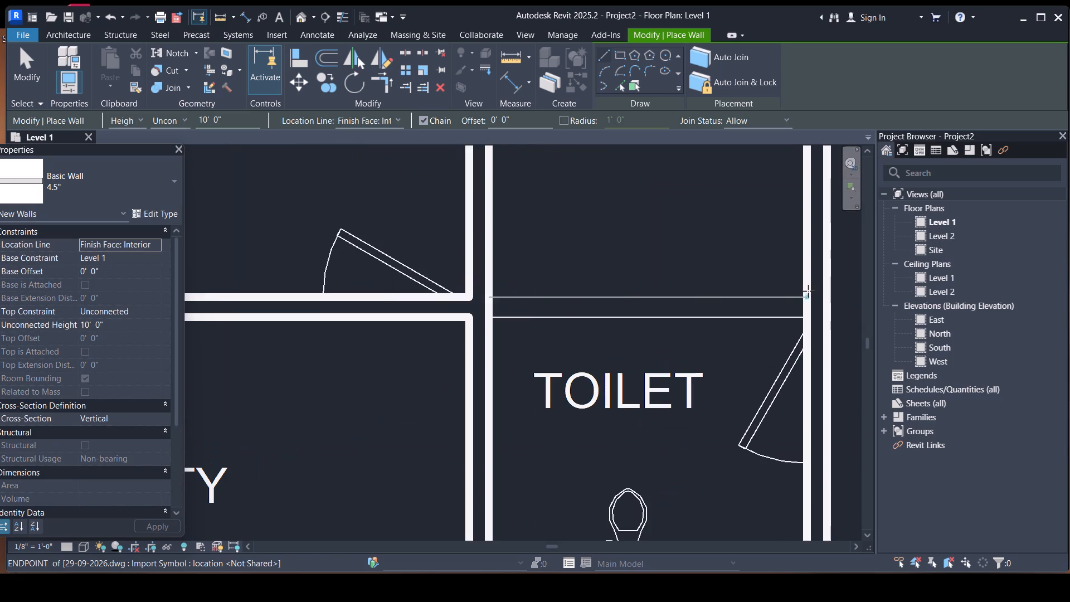
left_click(494, 295)
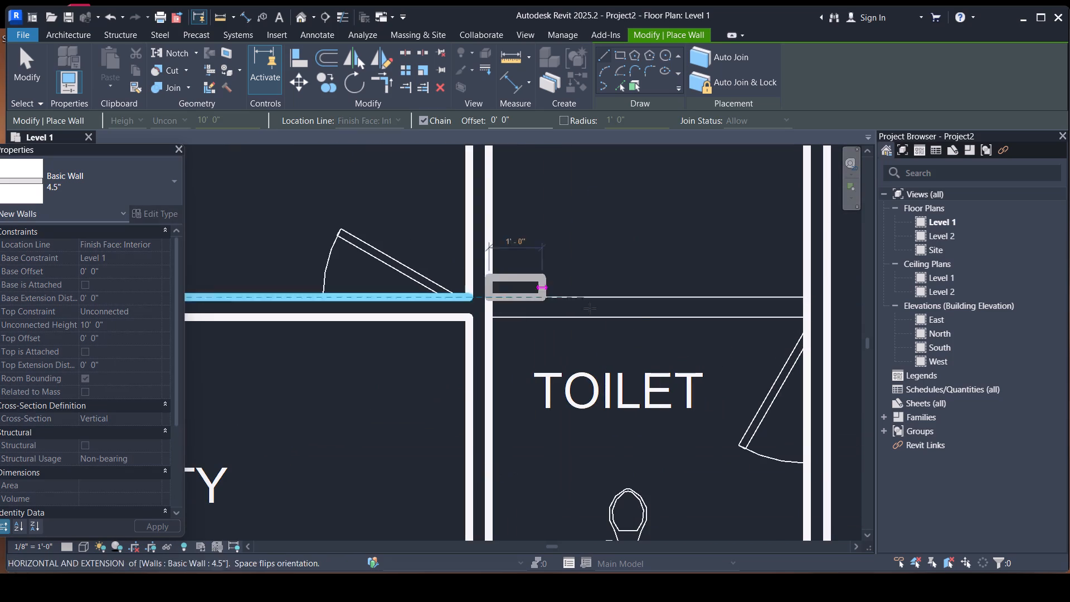
key("space")
left_click(805, 290)
key("Escape")
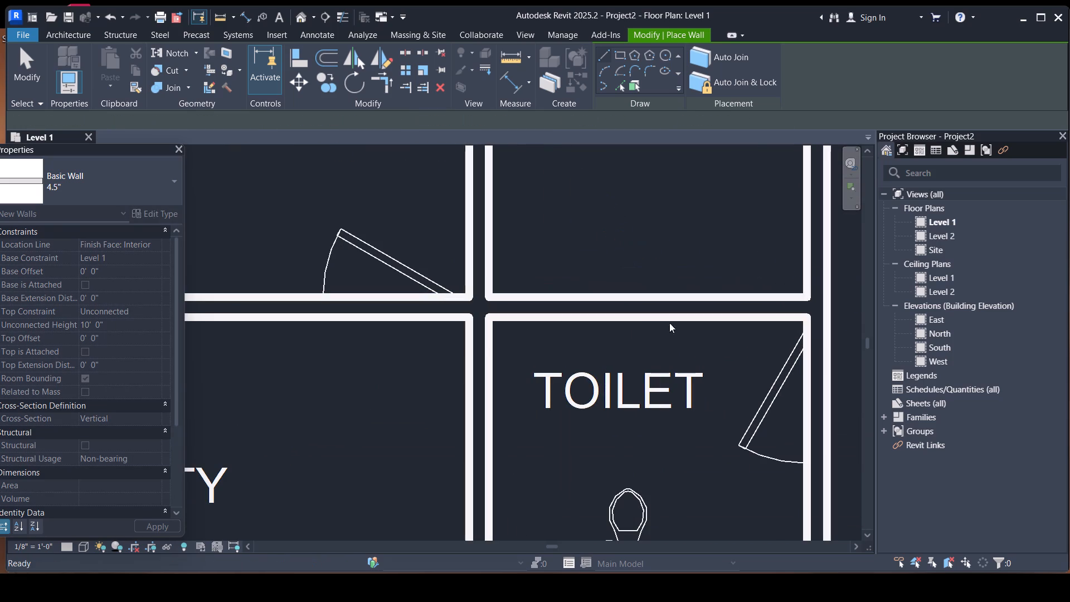
Draw chained 4.5" walls from the toilet block's top corner up to the bedroom's top line, then 15'-8" across to the outer exterior wall.
scroll(591, 328, "down", 7)
middle_click_drag(601, 290, 484, 451)
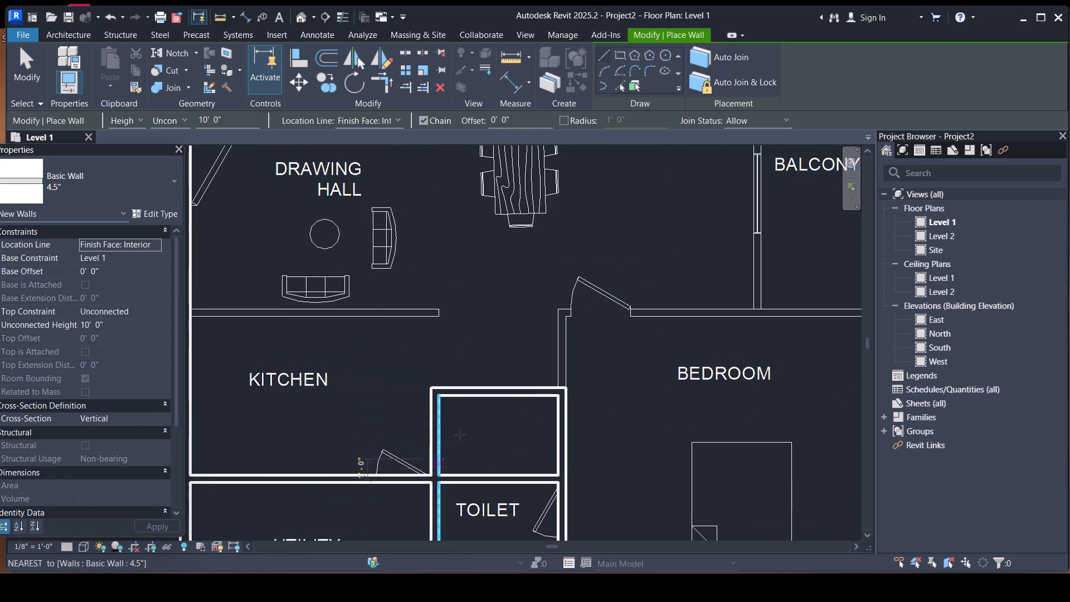
scroll(563, 372, "up", 3)
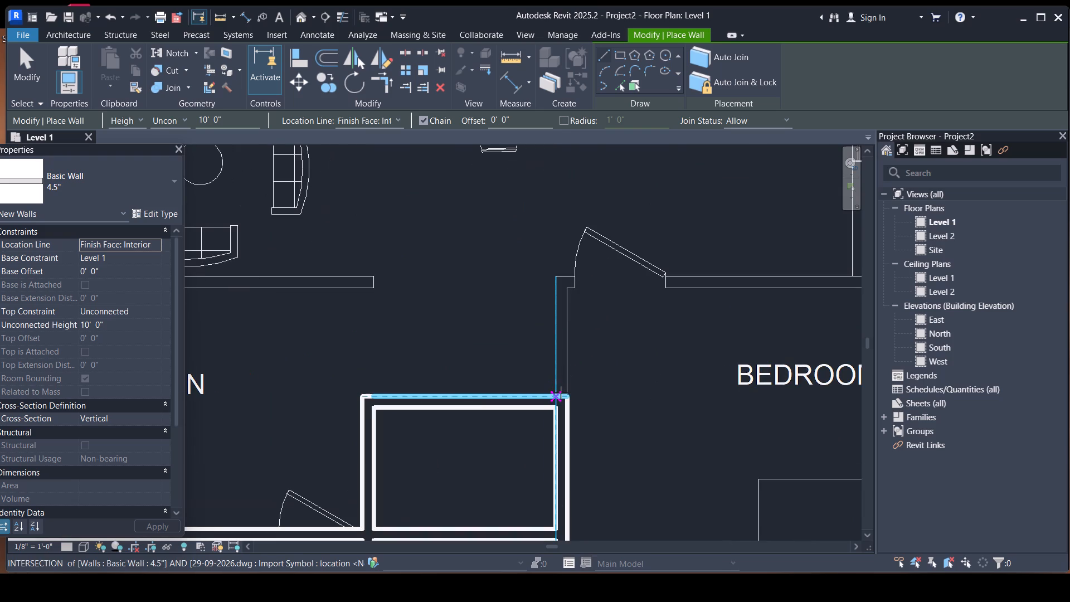
left_click(560, 392)
key("space")
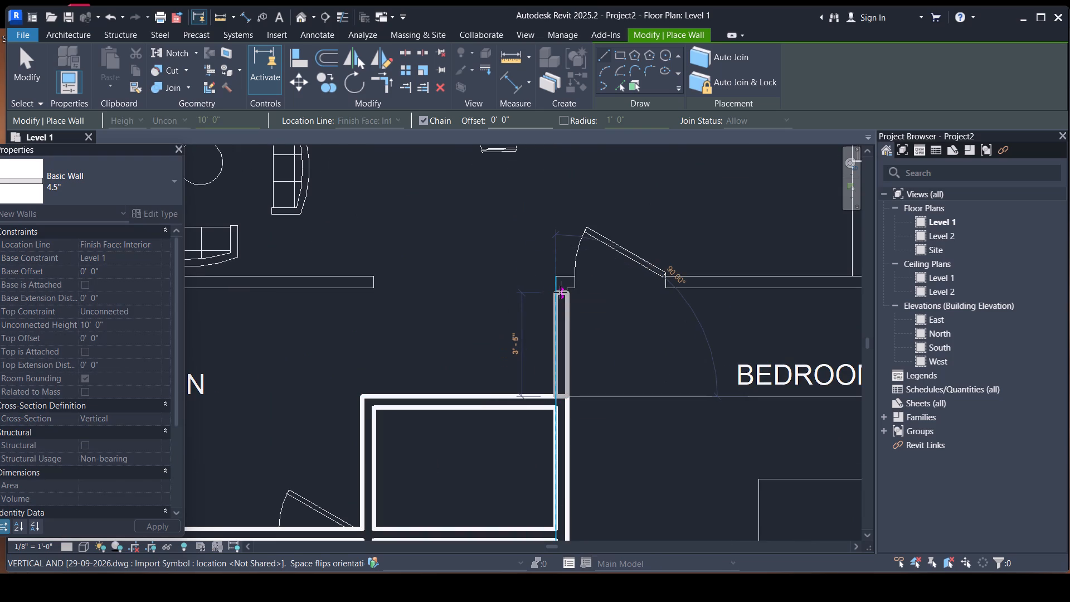
left_click(557, 279)
scroll(624, 275, "down", 6)
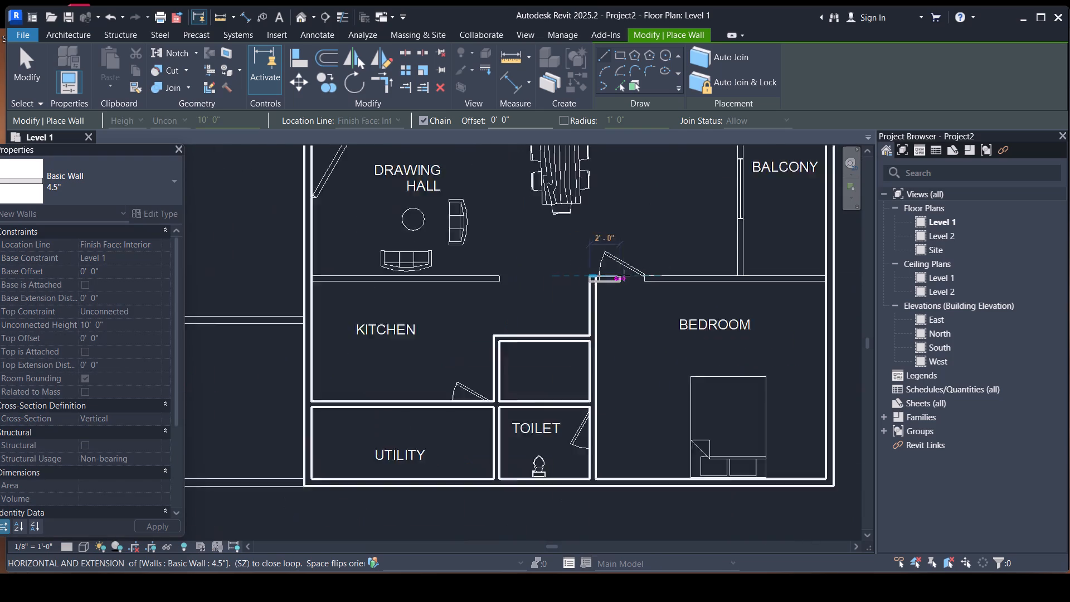
scroll(624, 275, "down", 1)
scroll(787, 271, "up", 4)
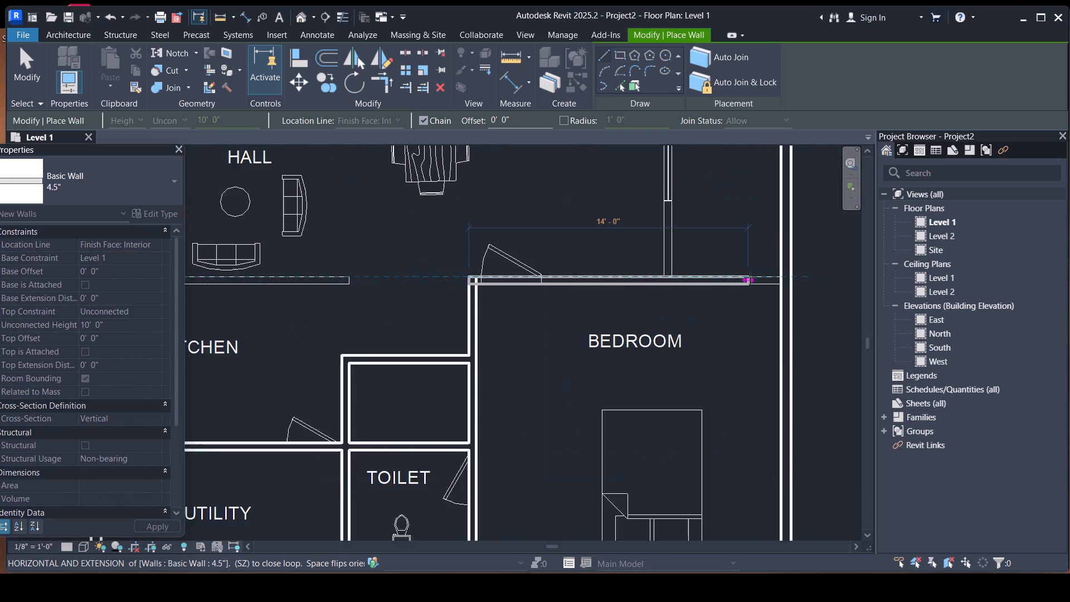
scroll(750, 278, "up", 8)
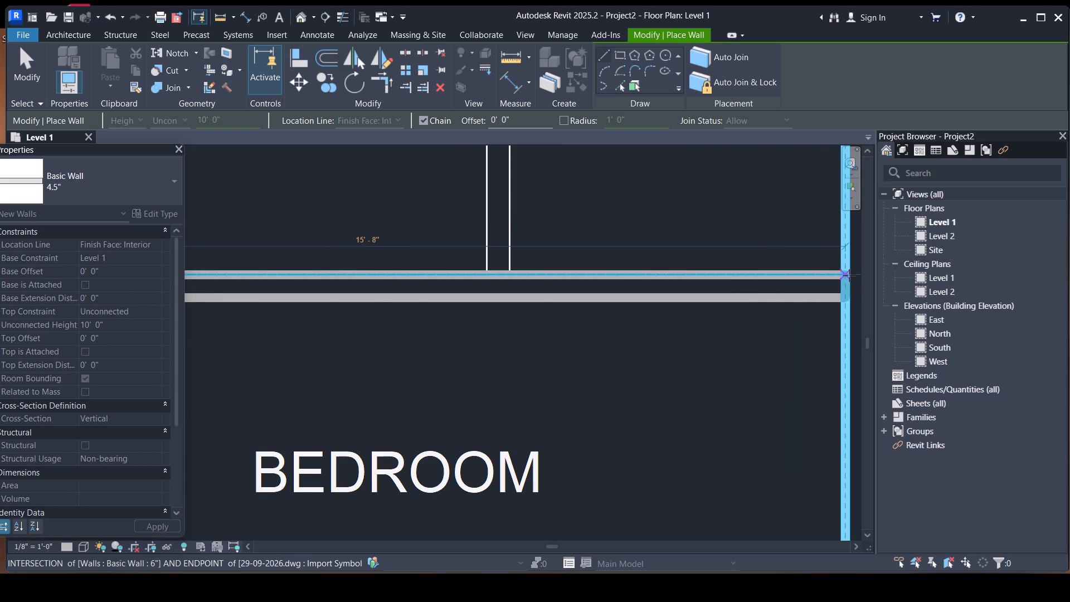
left_click(849, 275)
key("Escape")
Draw the 4.5" wall between drawing hall and kitchen, from the stair-side exterior wall to the free end of the plan line.
scroll(733, 310, "down", 6)
scroll(502, 369, "down", 3)
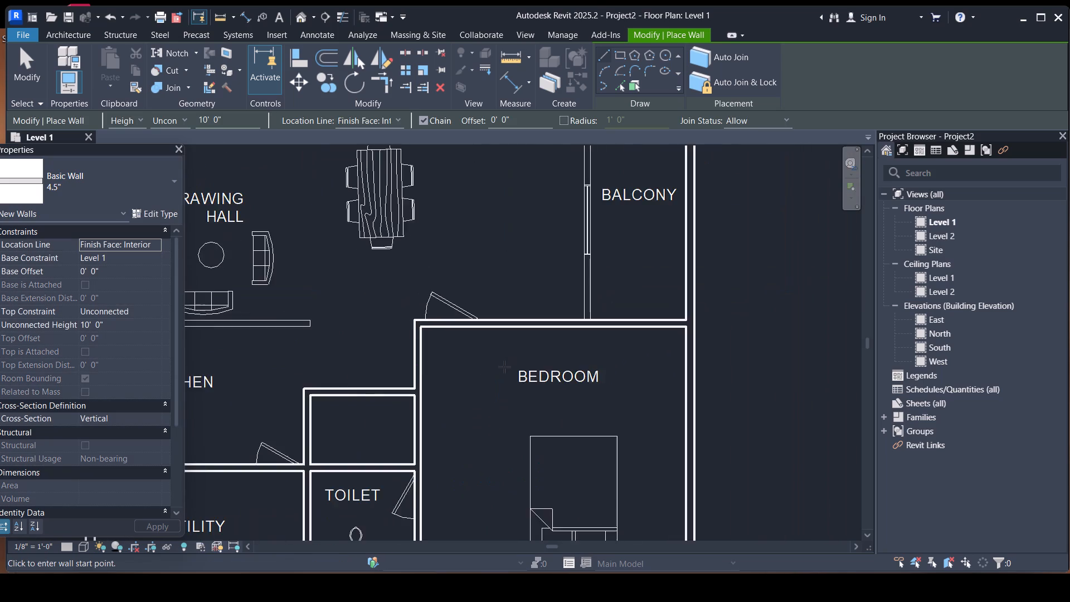
scroll(420, 370, "down", 2)
middle_click_drag(366, 363, 651, 440)
scroll(512, 416, "up", 3)
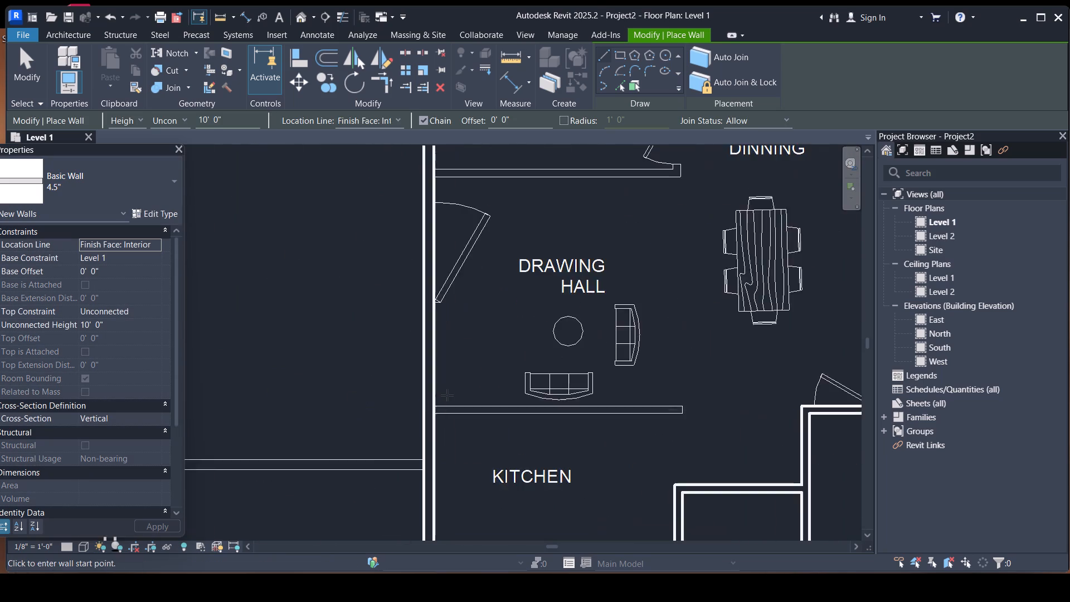
scroll(447, 395, "up", 4)
left_click(429, 414)
key("space")
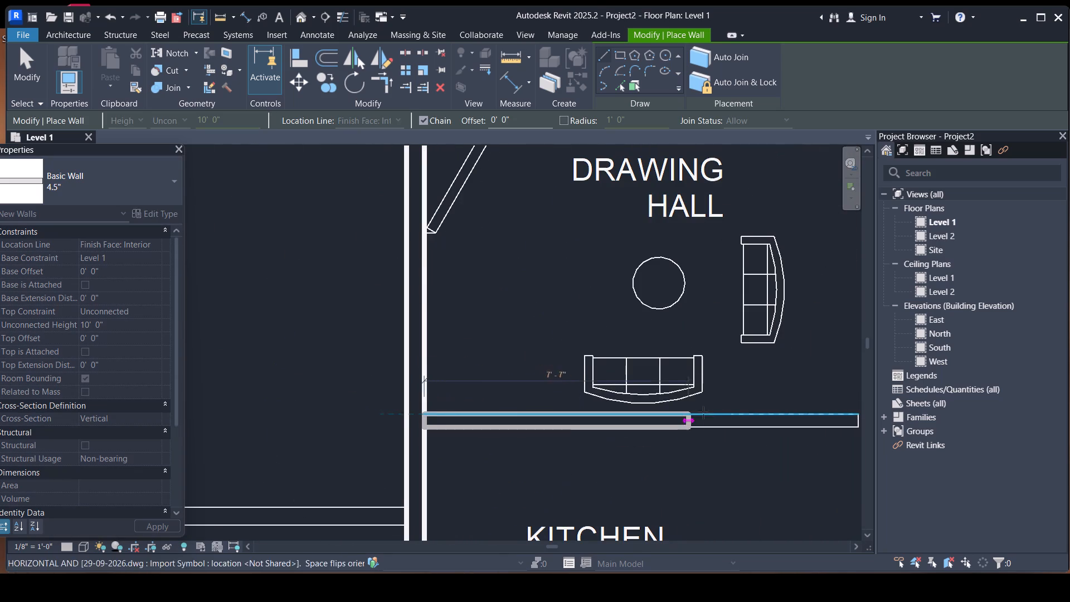
scroll(756, 404, "down", 2)
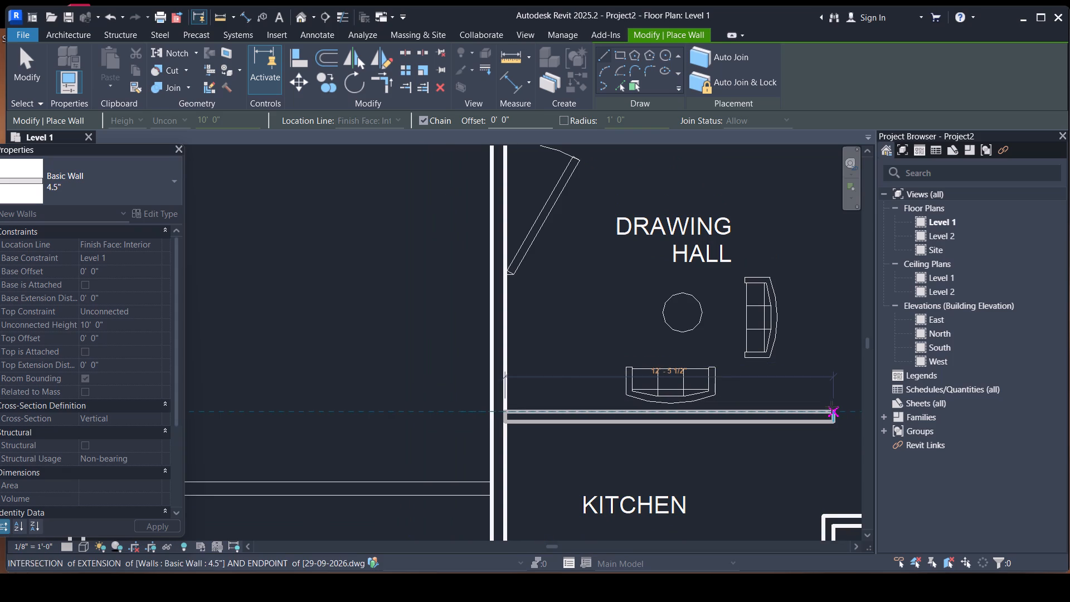
left_click(831, 407)
key("Escape")
Draw the 12'-0" long 4.5" wall between the upper stair-side bedroom and drawing hall, starting at the stair-side exterior wall.
scroll(763, 426, "down", 5)
scroll(805, 389, "down", 1)
middle_click_drag(805, 389, 778, 401)
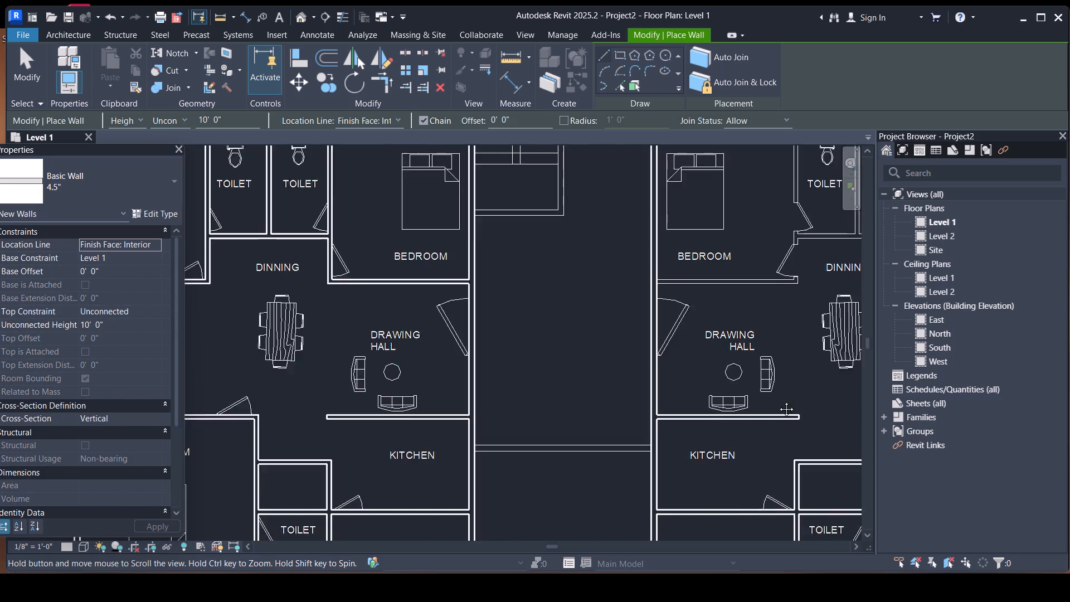
middle_click_drag(778, 401, 530, 452)
scroll(721, 348, "up", 1)
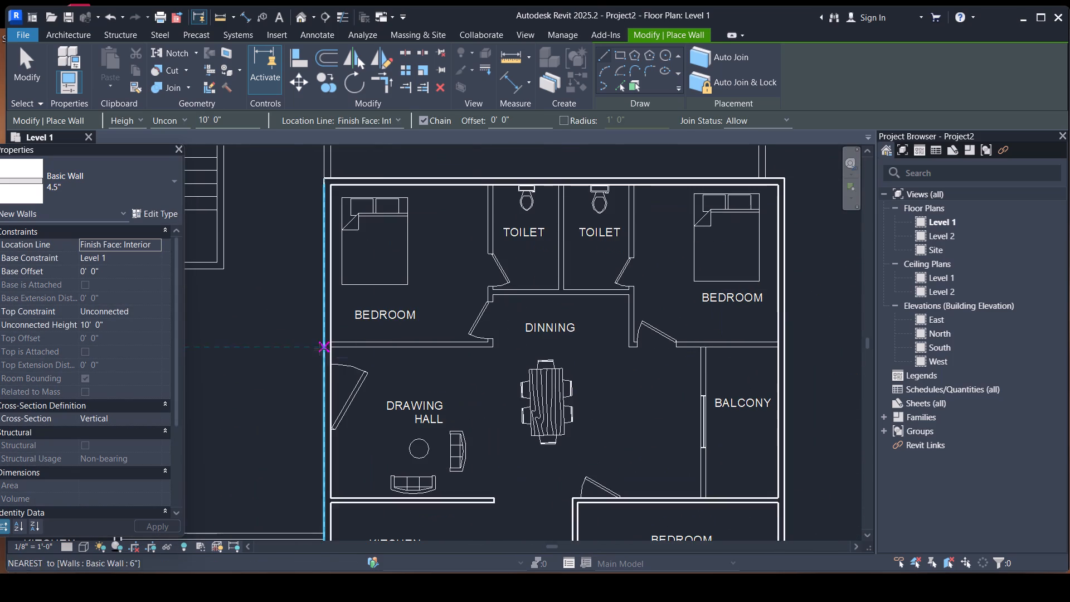
scroll(329, 335, "up", 6)
left_click(333, 343)
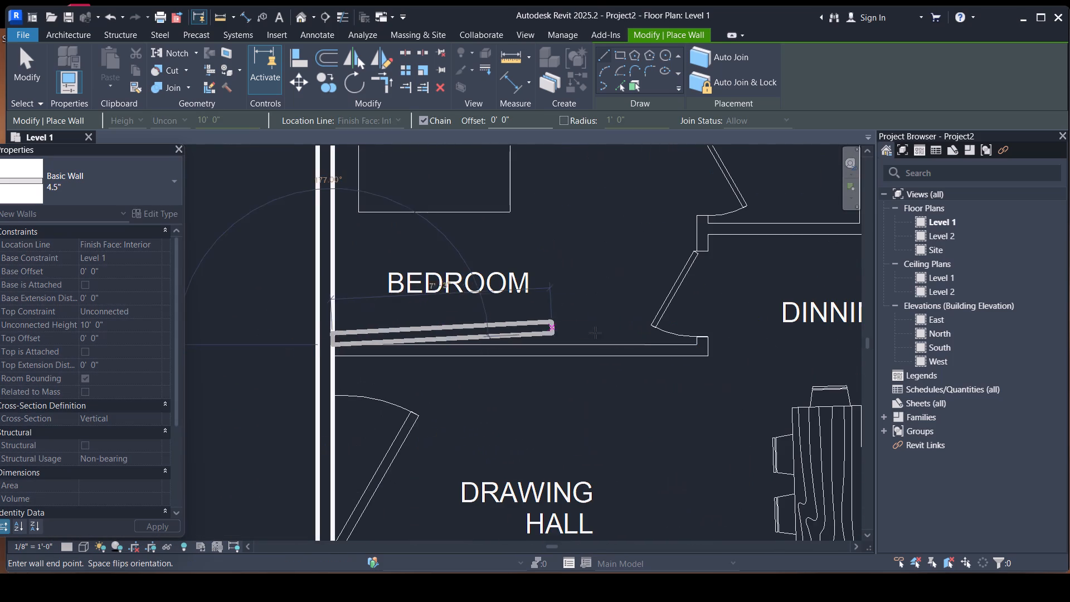
key("space")
scroll(655, 336, "down", 1)
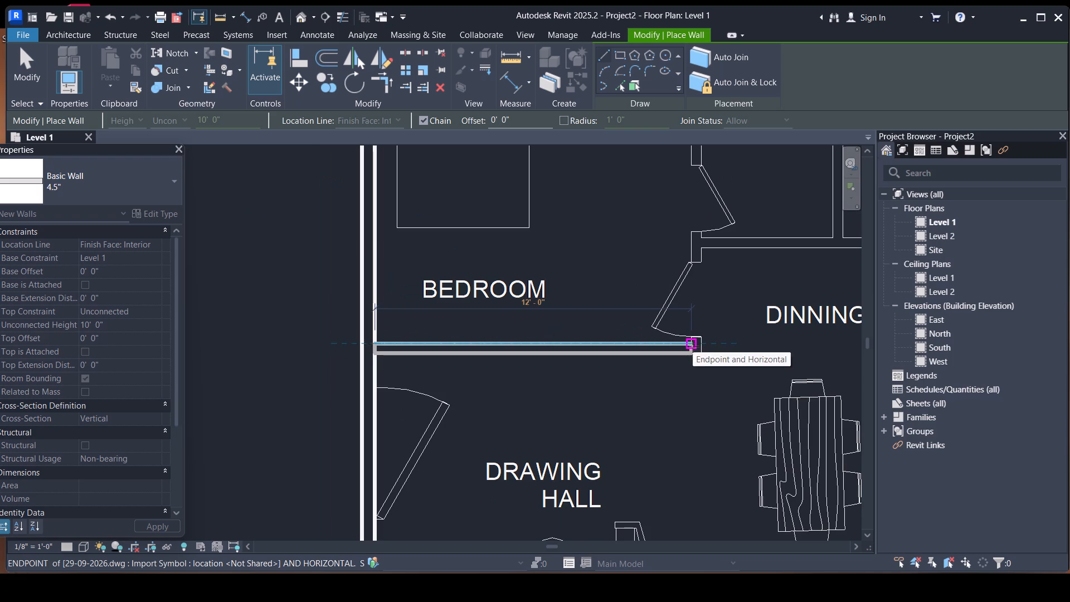
left_click(693, 346)
Continue the chain with a 4.5" wall between that bedroom and the toilets, up to the apartment's top exterior wall.
scroll(695, 318, "down", 6)
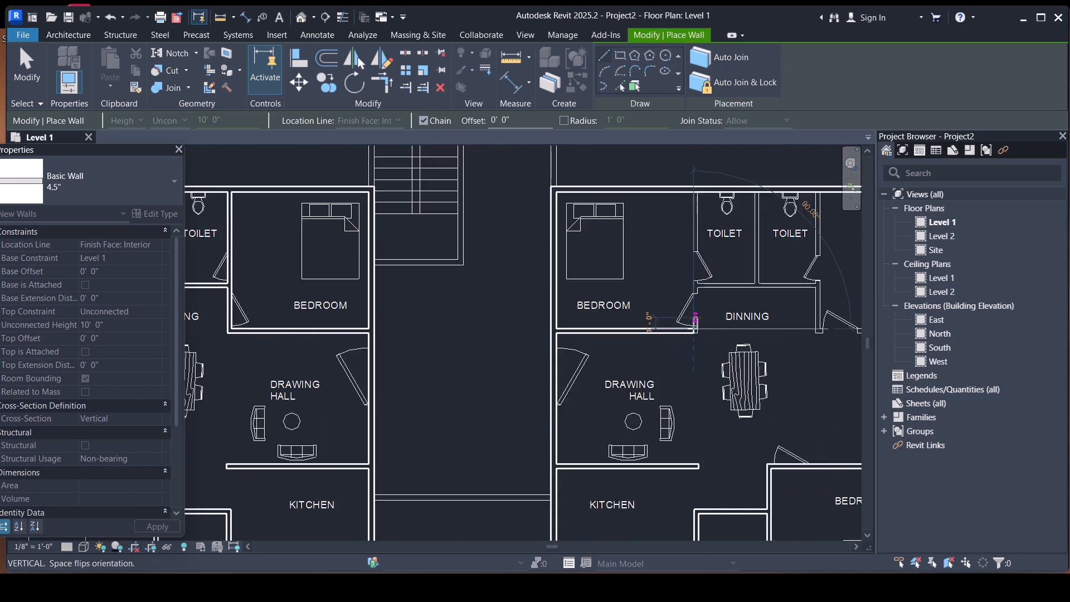
scroll(695, 318, "down", 1)
middle_click_drag(695, 318, 648, 477)
scroll(644, 385, "up", 7)
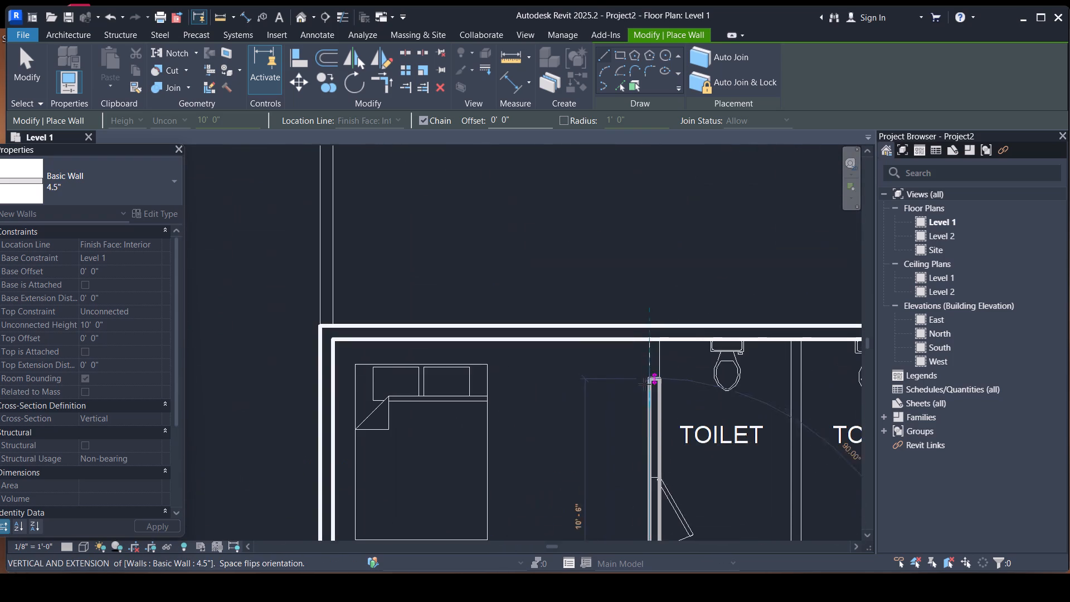
left_click(650, 339)
key("Escape")
Draw chained 4.5" walls along the balcony's dining side, up from the lower bedroom wall, and across the balcony's top to the exterior wall.
scroll(576, 353, "down", 2)
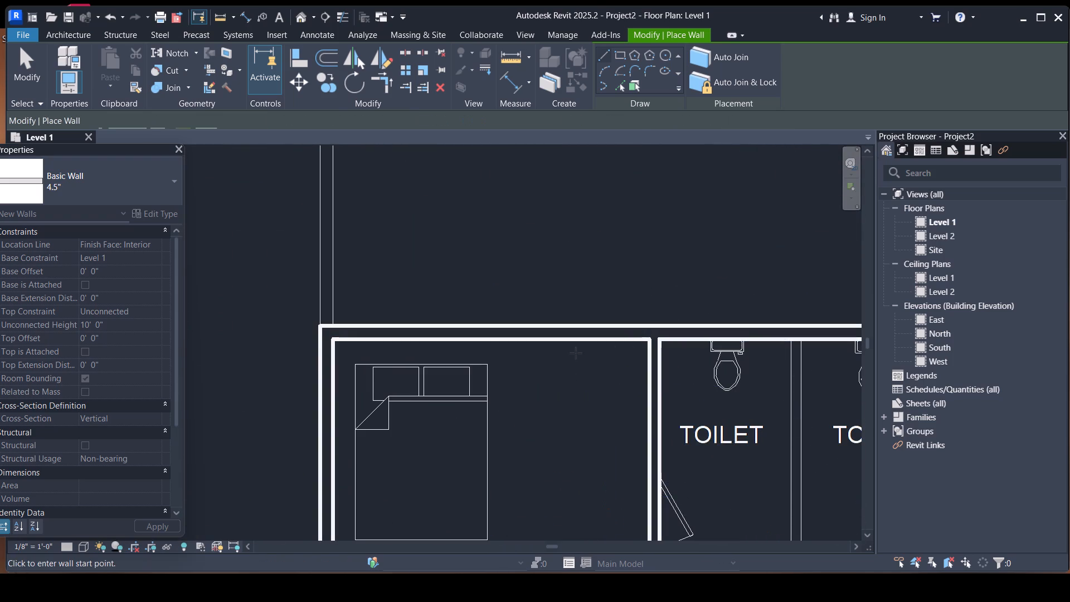
scroll(576, 353, "down", 6)
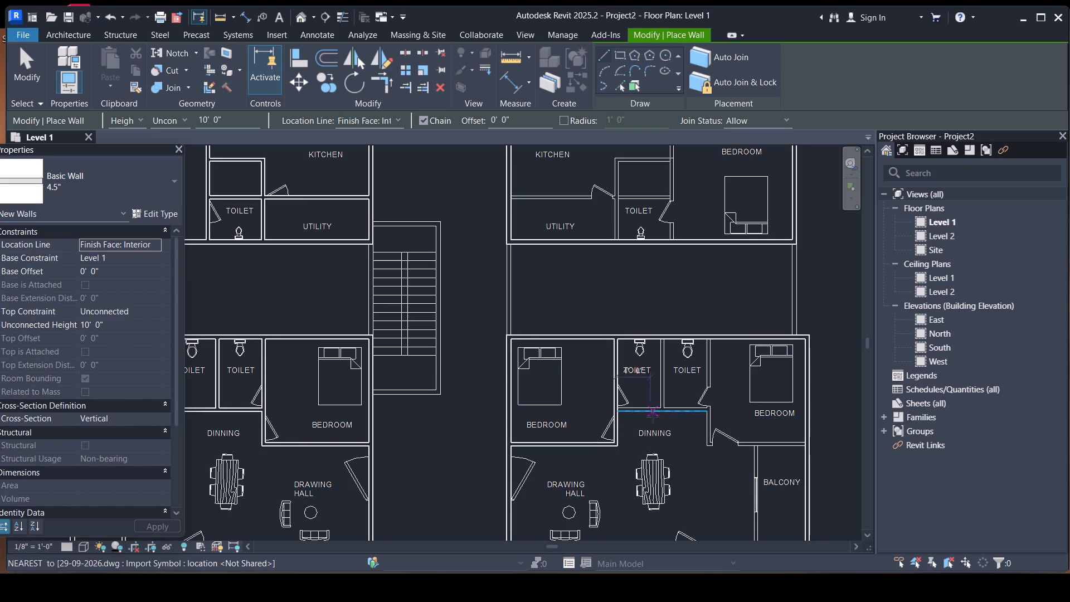
middle_click_drag(696, 433, 517, 386)
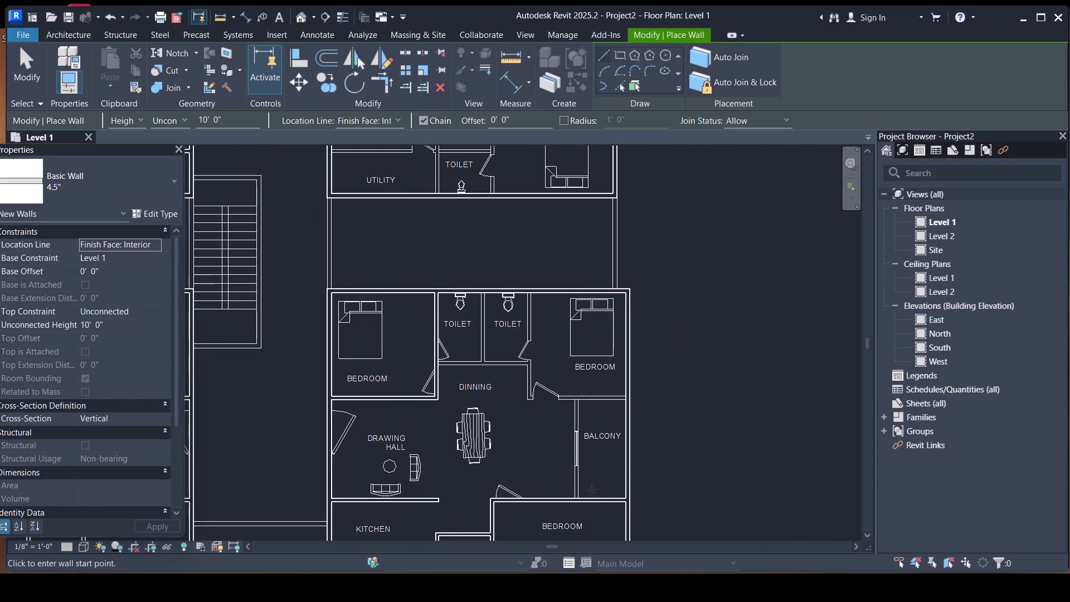
middle_click_drag(543, 478, 553, 418)
scroll(586, 440, "up", 8)
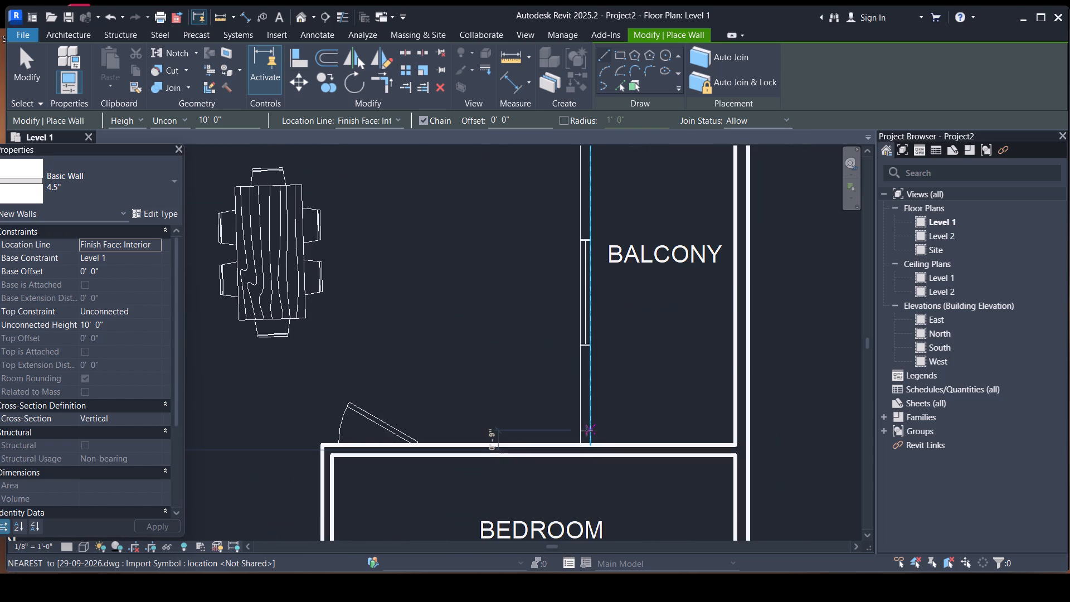
left_click(590, 444)
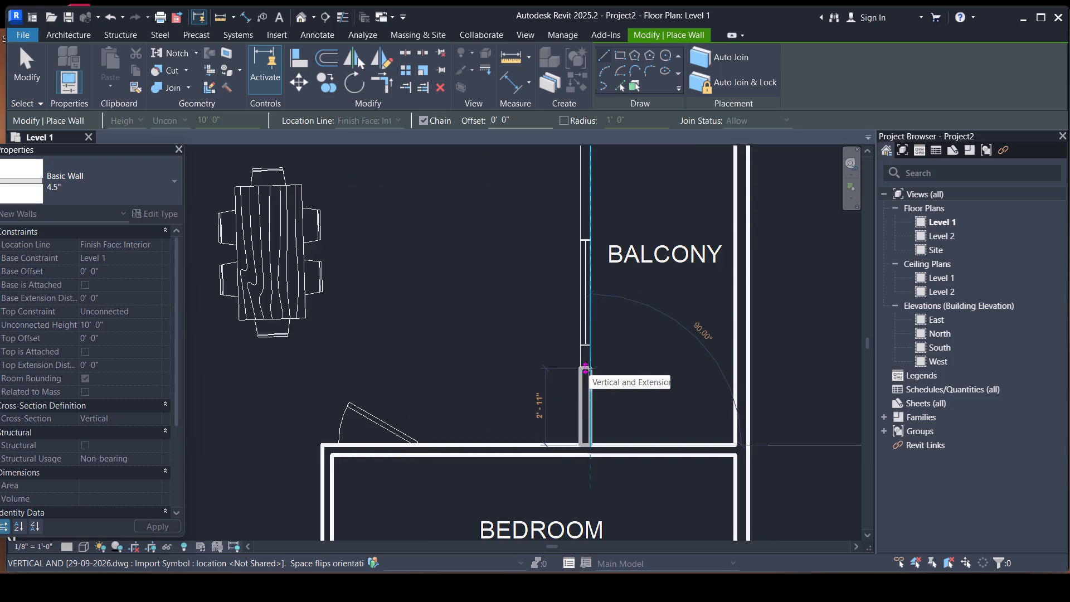
scroll(589, 368, "down", 6)
scroll(591, 280, "up", 2)
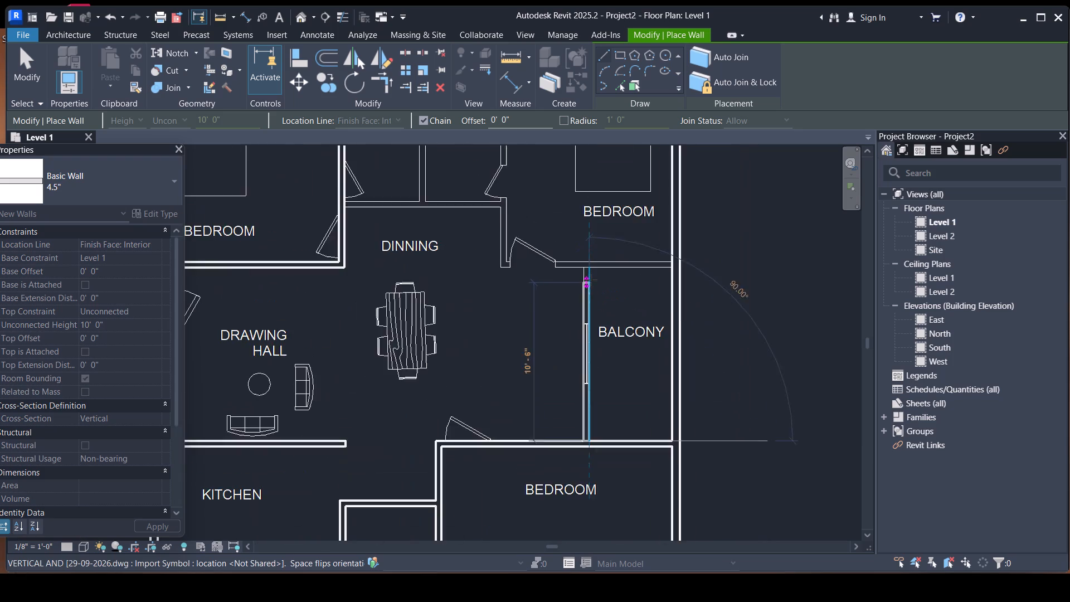
scroll(591, 273, "up", 3)
left_click(591, 268)
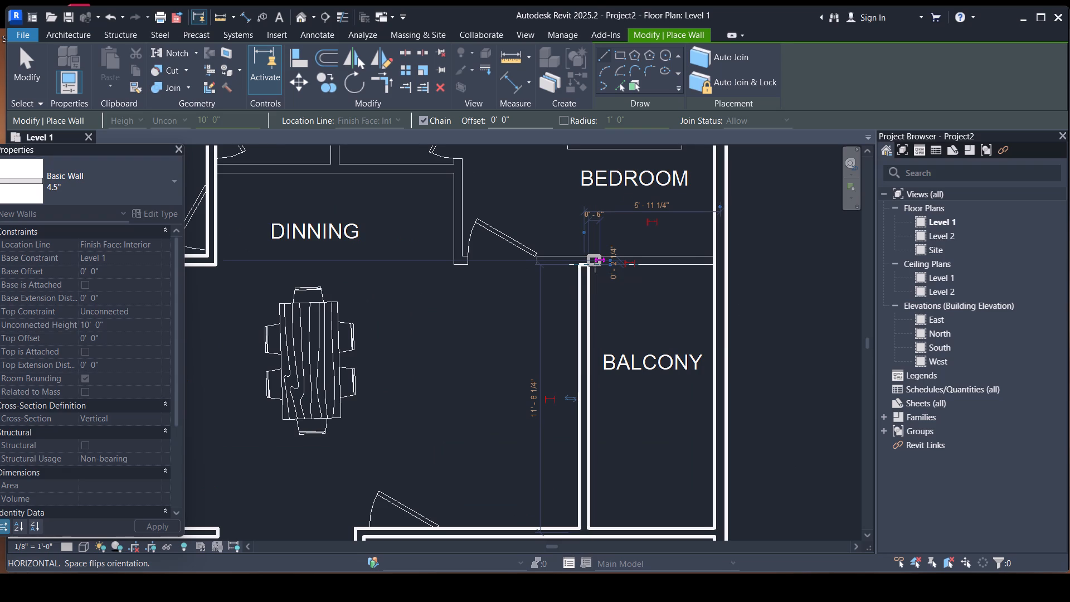
left_click(714, 266)
key("Escape")
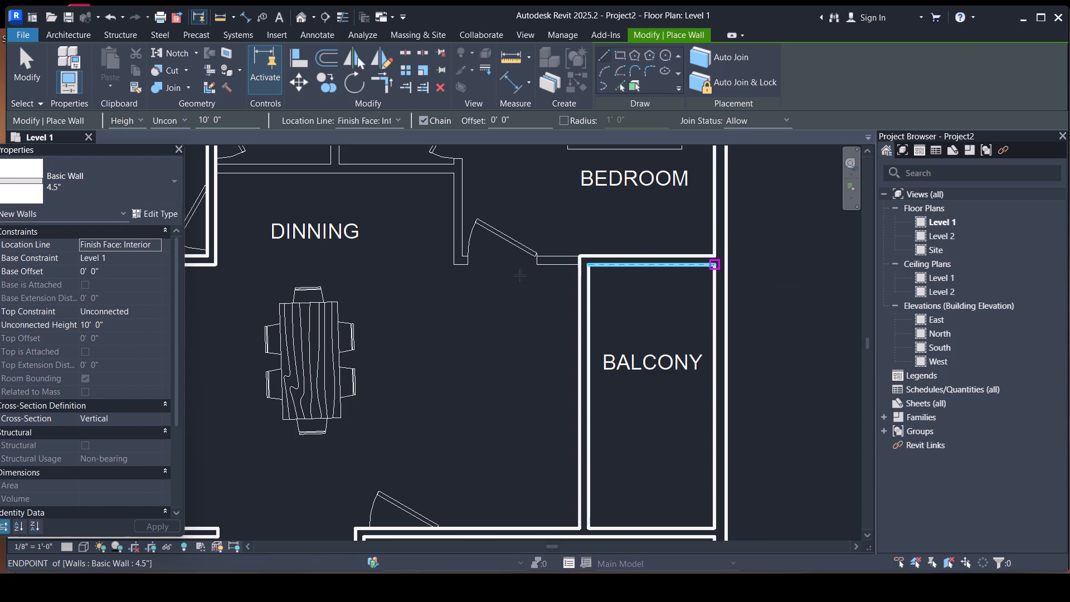
Draw chained 4.5" walls from the balcony's top corner 5'-6" to the dining corner, then up between toilet and bedroom to the top exterior wall.
left_click(582, 257)
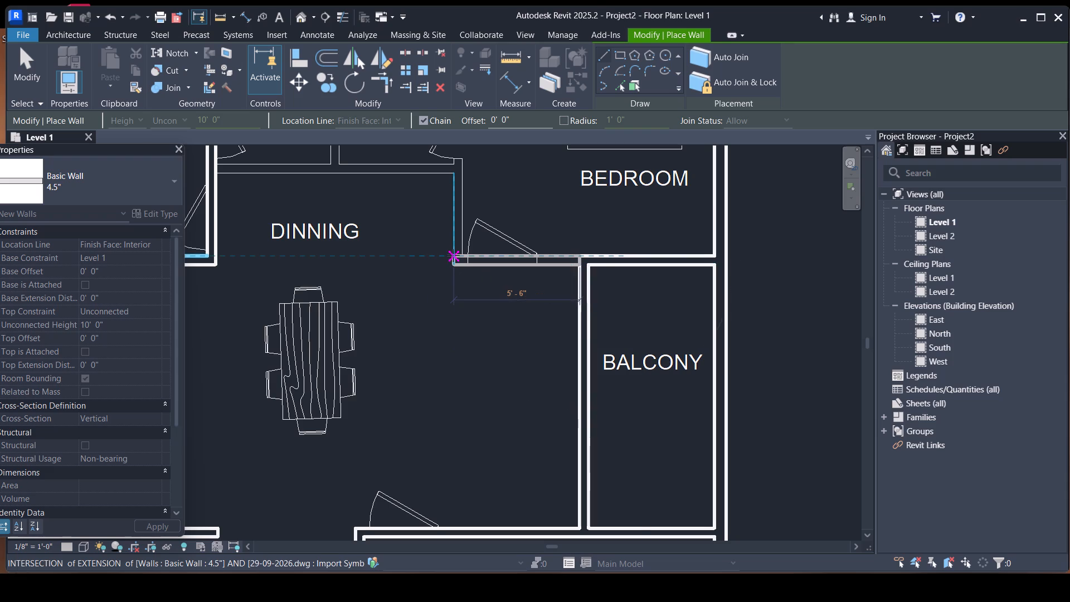
left_click(453, 255)
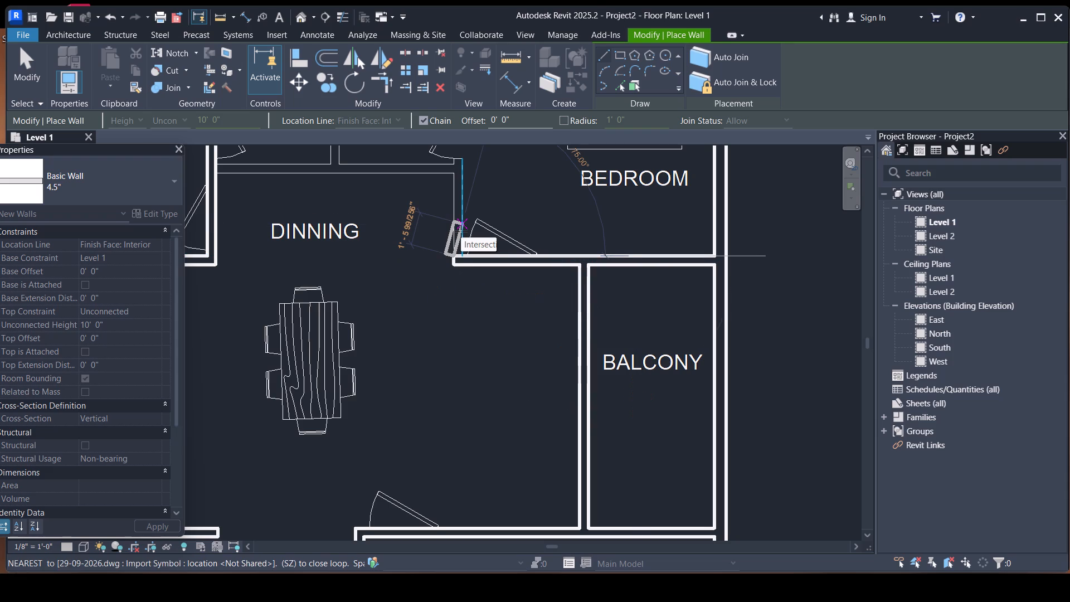
key("space")
scroll(469, 200, "down", 2)
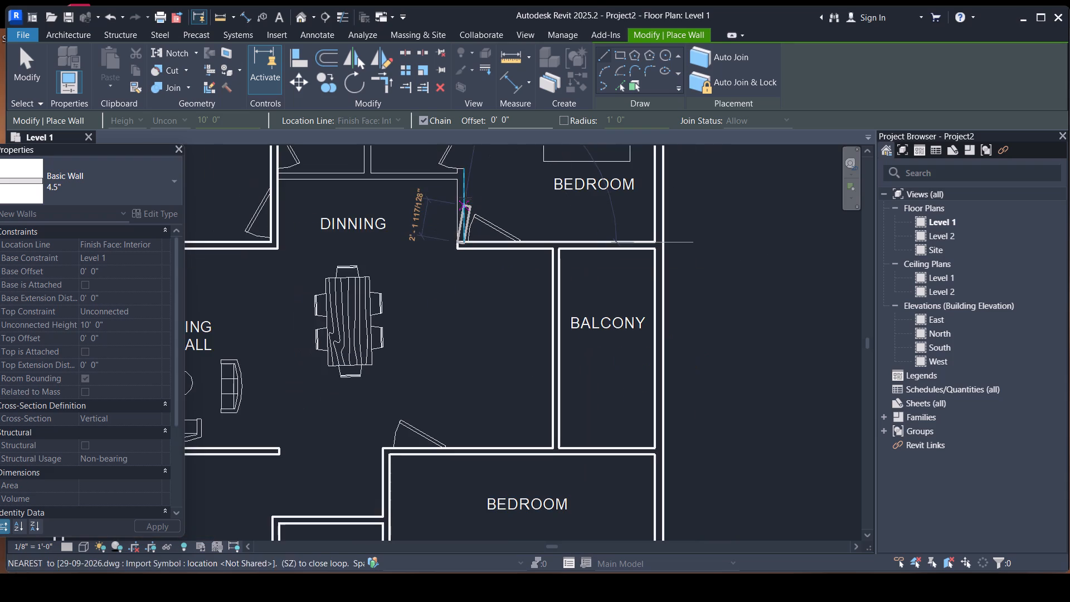
middle_click_drag(465, 198, 395, 585)
scroll(401, 460, "down", 1)
middle_click_drag(402, 457, 446, 292)
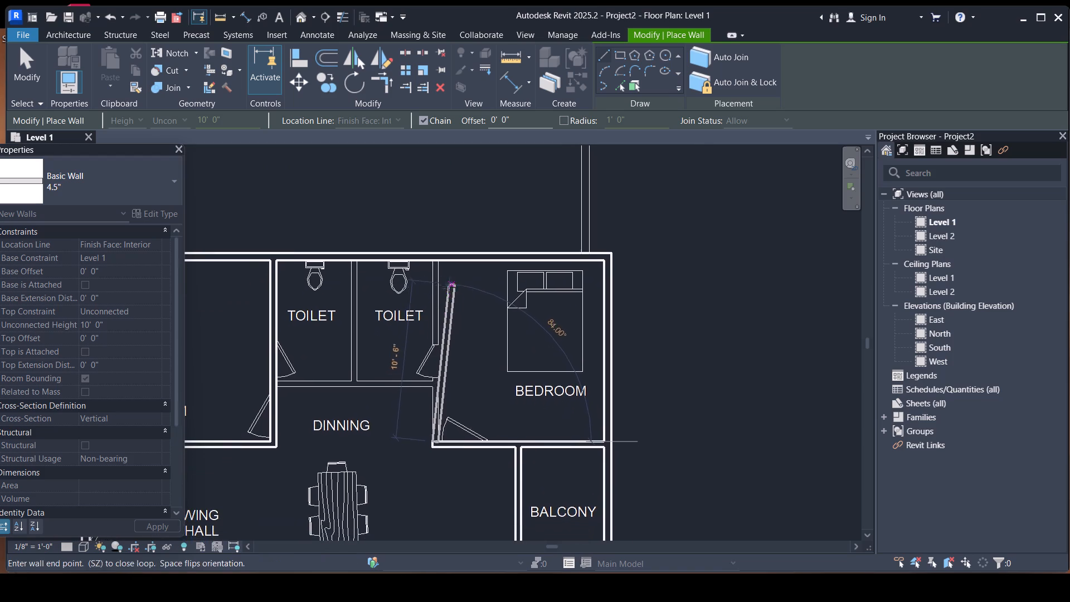
scroll(436, 271, "up", 4)
left_click(430, 253)
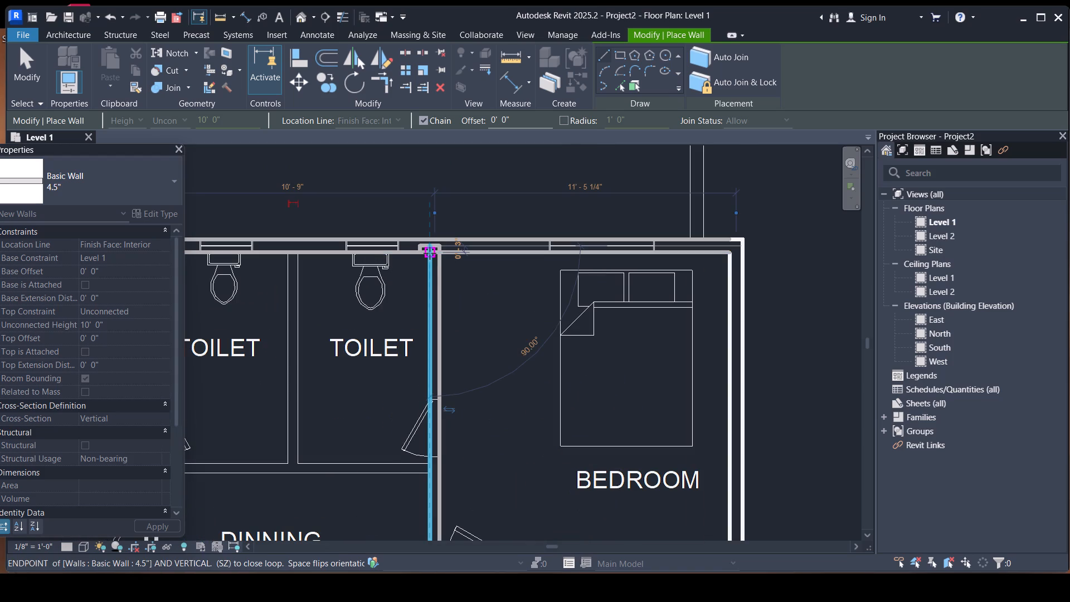
key("Escape")
Draw the 10'-4 1/2" long 4.5" wall between the two toilets and the dining area, spanning the toilets' side walls.
scroll(558, 364, "down", 2)
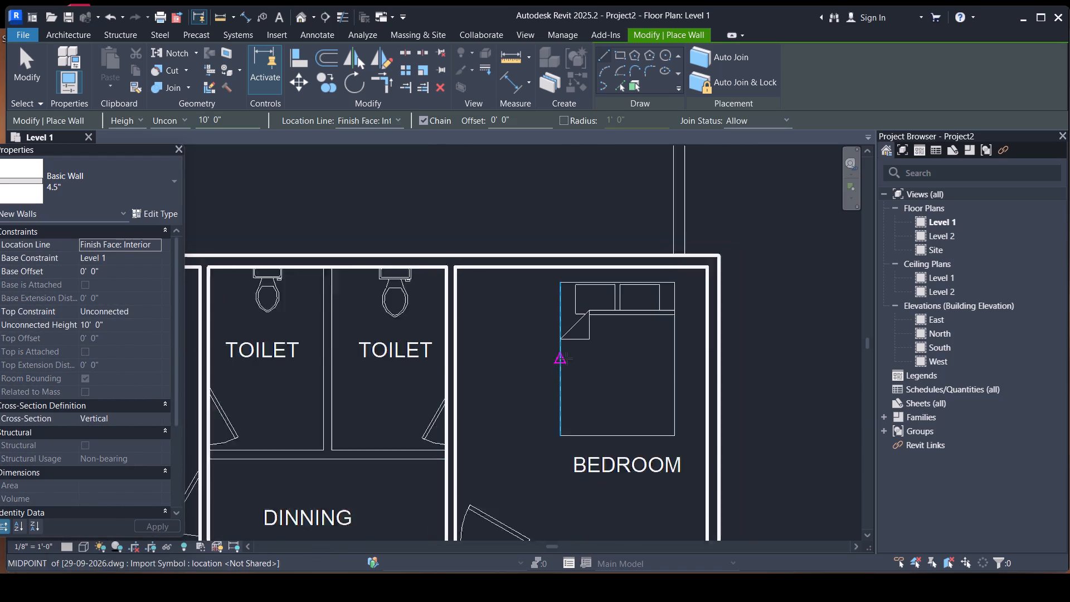
scroll(566, 358, "down", 1)
scroll(322, 425, "up", 4)
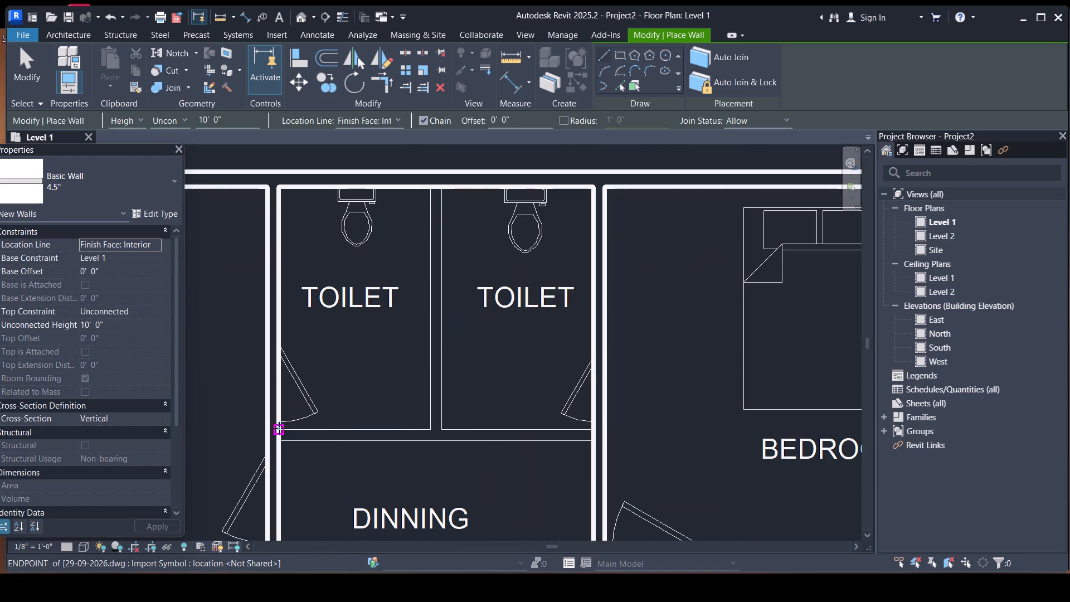
left_click(279, 428)
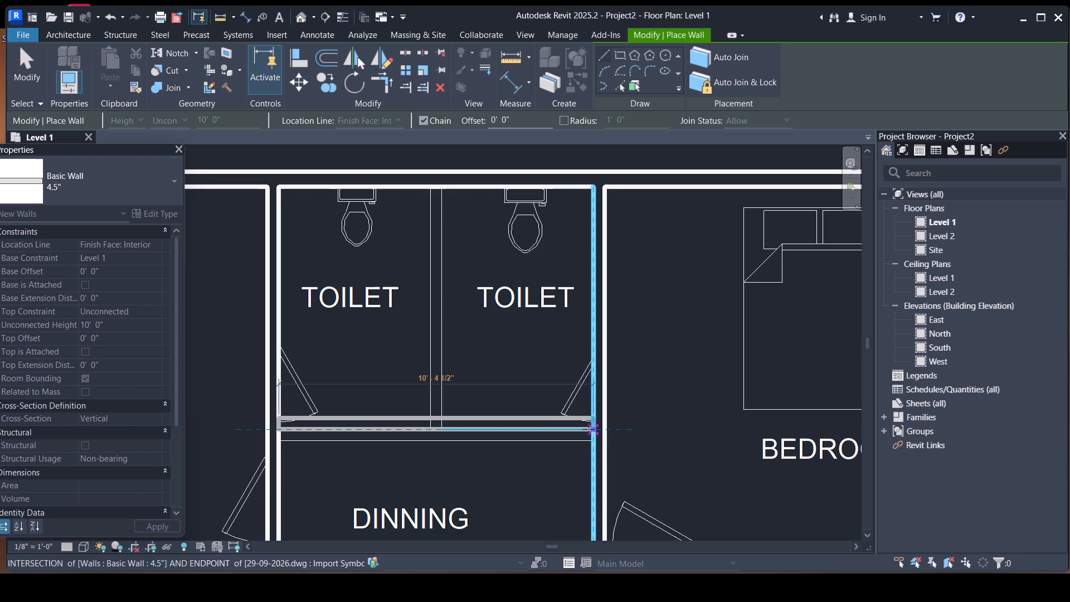
key("space")
left_click(588, 429)
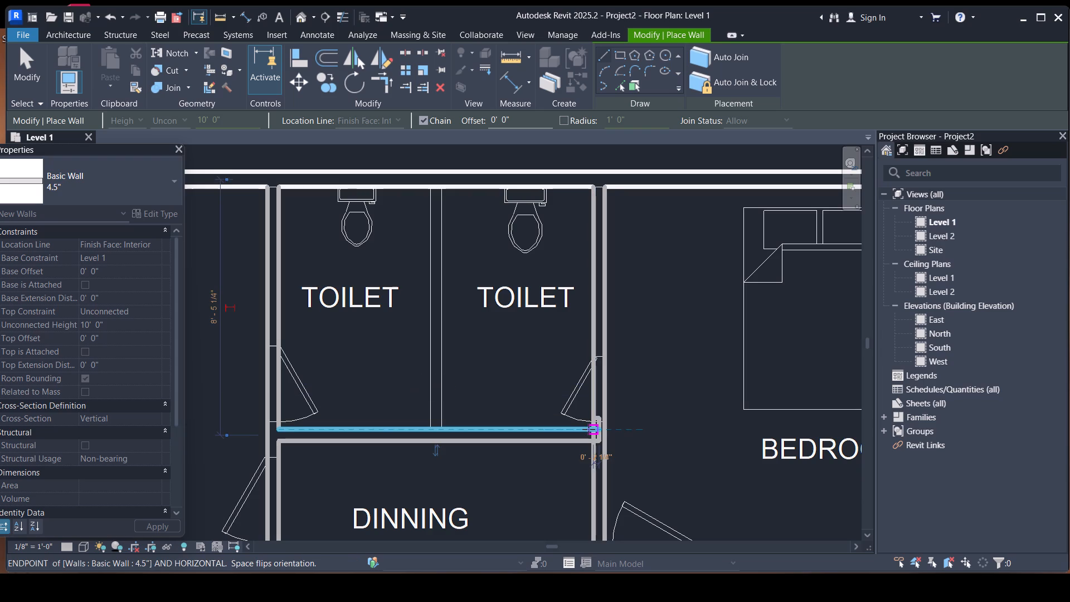
key("Escape")
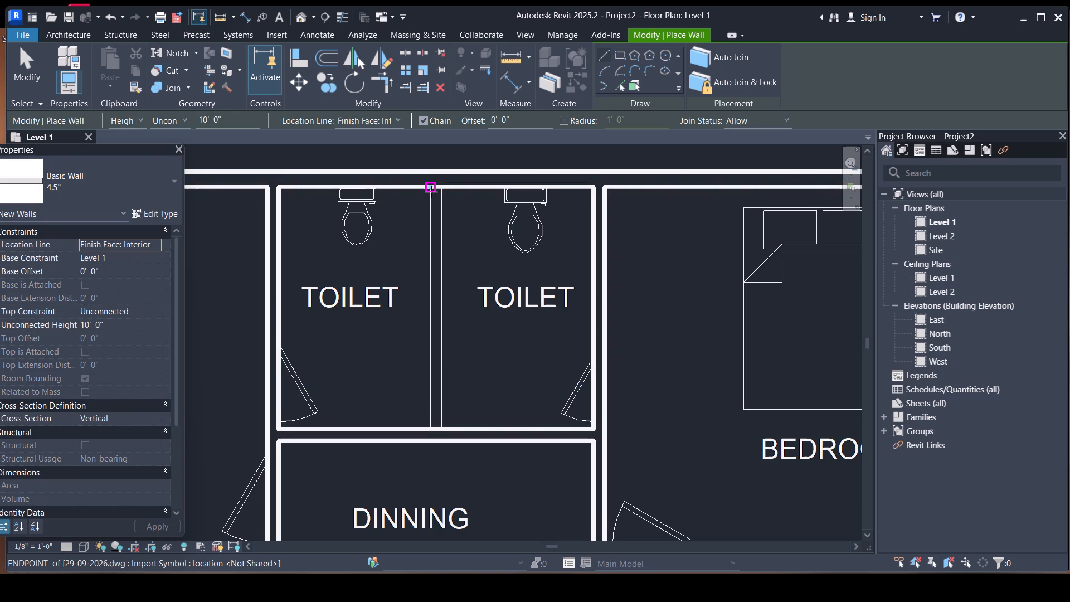
Draw the 8'-0" long 4.5" wall between the two toilets, from the top exterior wall down to the dining-side wall.
left_click(431, 192)
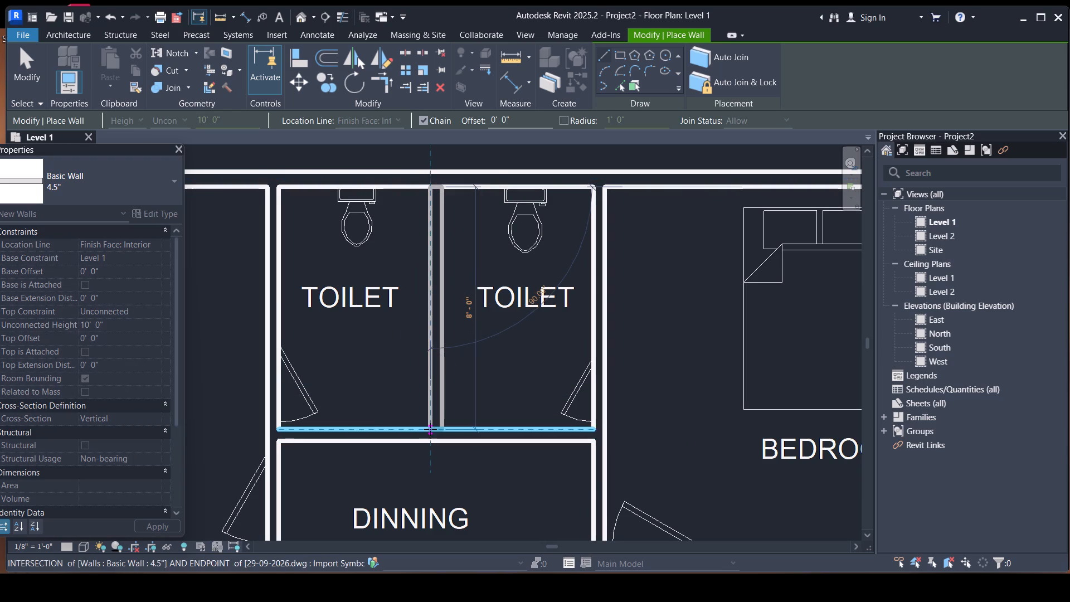
left_click(430, 429)
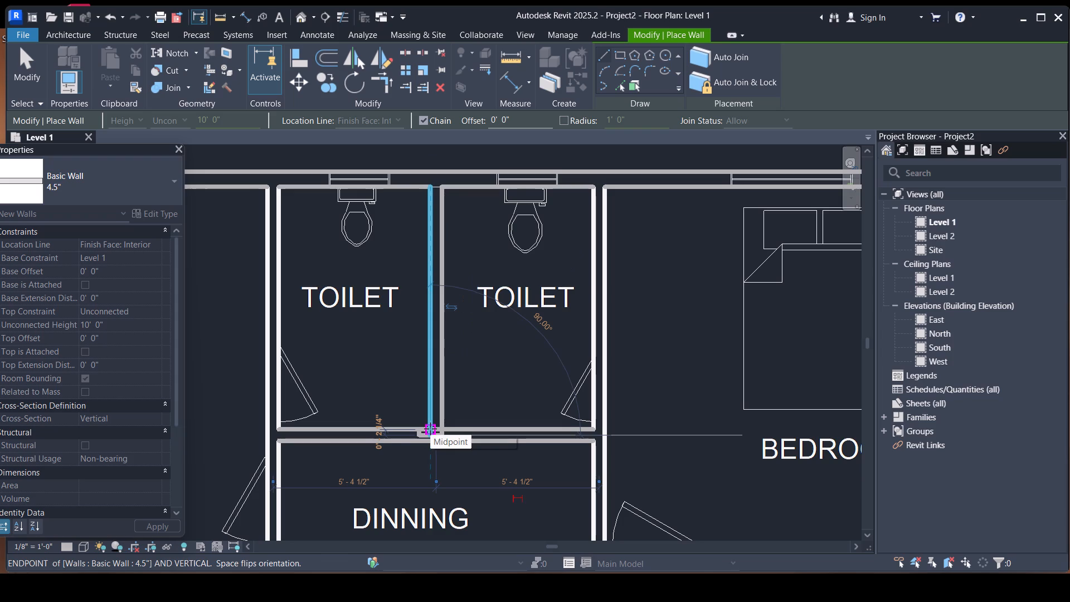
key("Escape")
Examine the apartments across the floor plan to check the finished partitions and find the next apartment that still needs them.
scroll(360, 396, "down", 2)
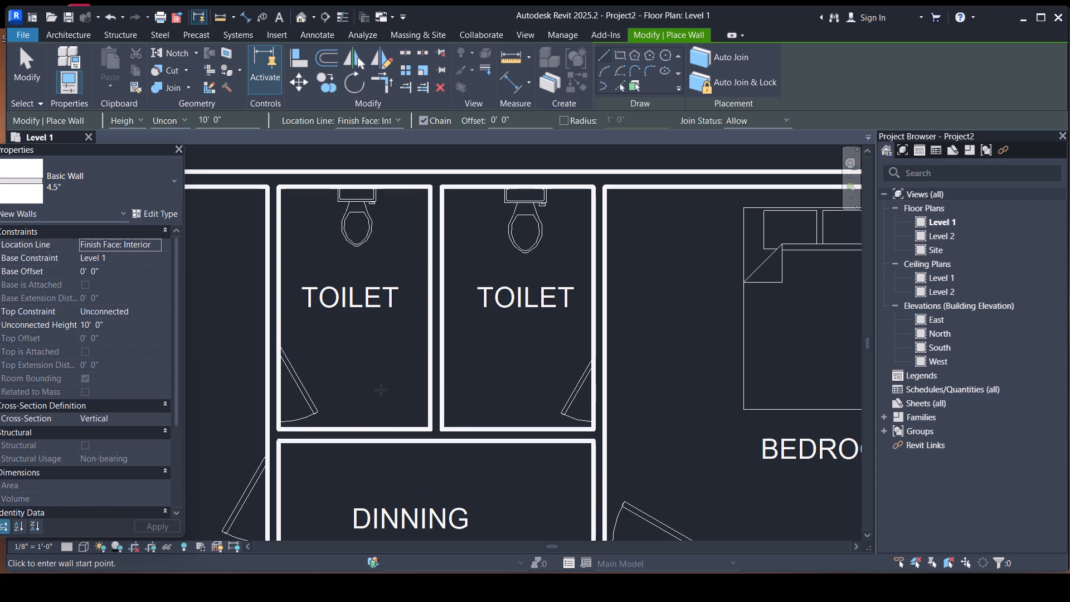
scroll(381, 390, "down", 2)
scroll(493, 369, "down", 4)
scroll(488, 482, "down", 1)
middle_click_drag(488, 484, 531, 269)
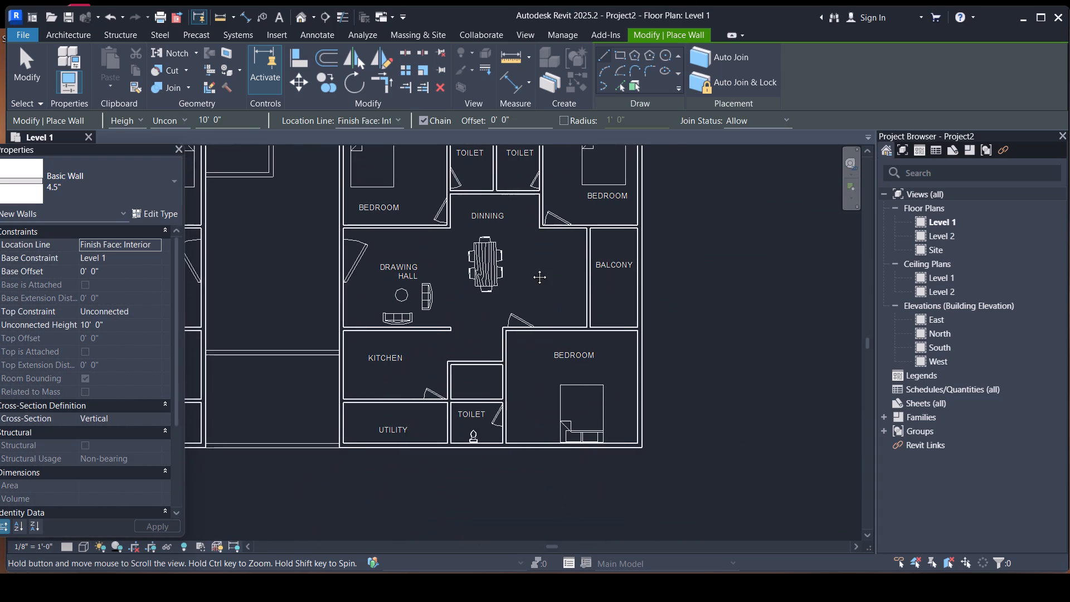
middle_click_drag(531, 269, 532, 269)
scroll(504, 344, "up", 9)
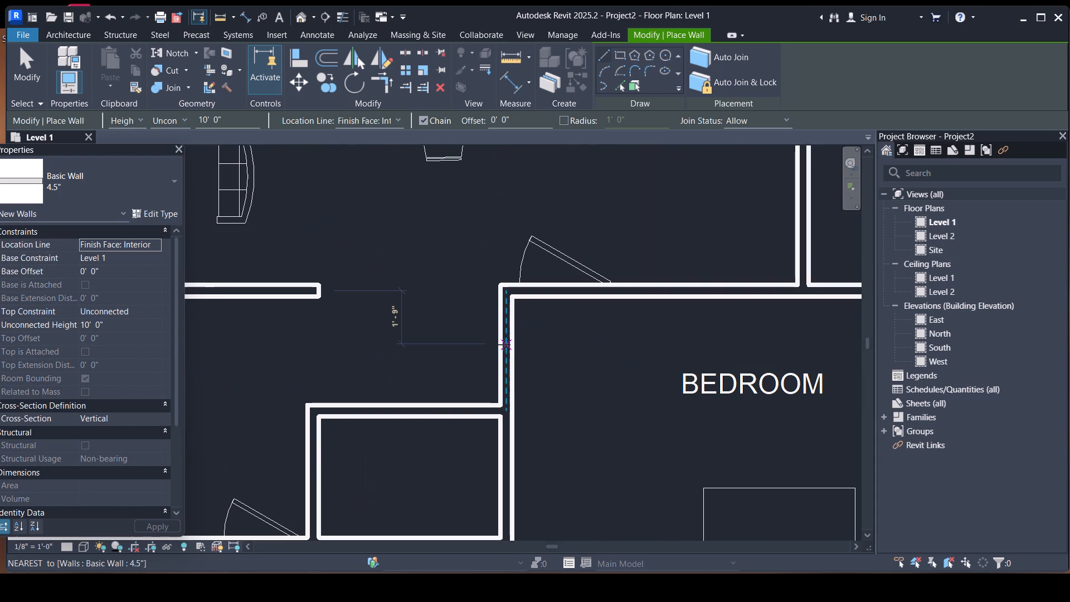
scroll(353, 254, "down", 4)
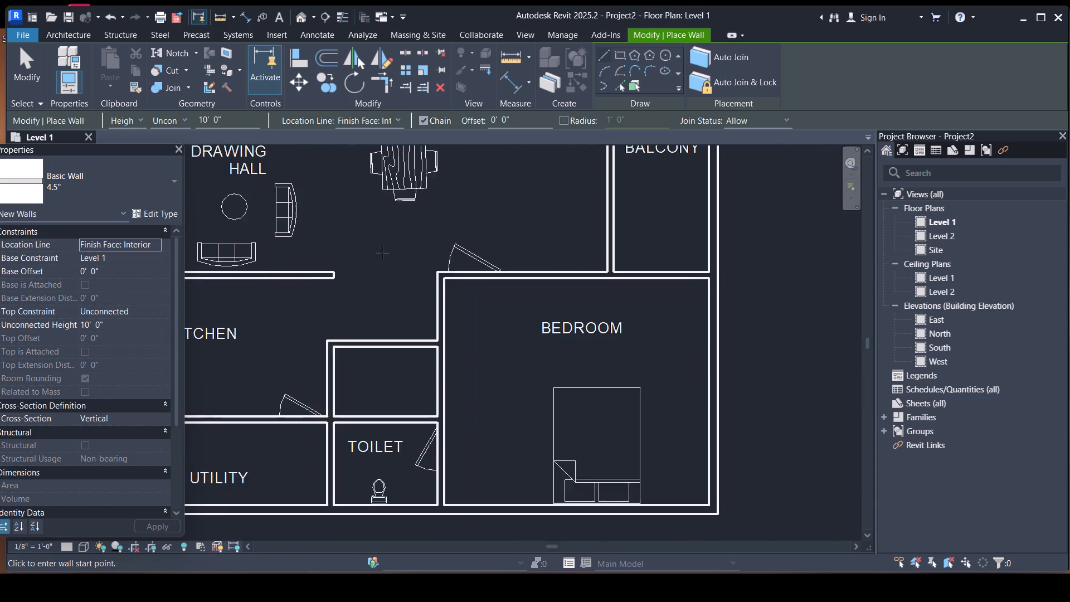
scroll(419, 245, "down", 4)
scroll(518, 294, "down", 1)
scroll(465, 305, "down", 2)
scroll(406, 298, "down", 3)
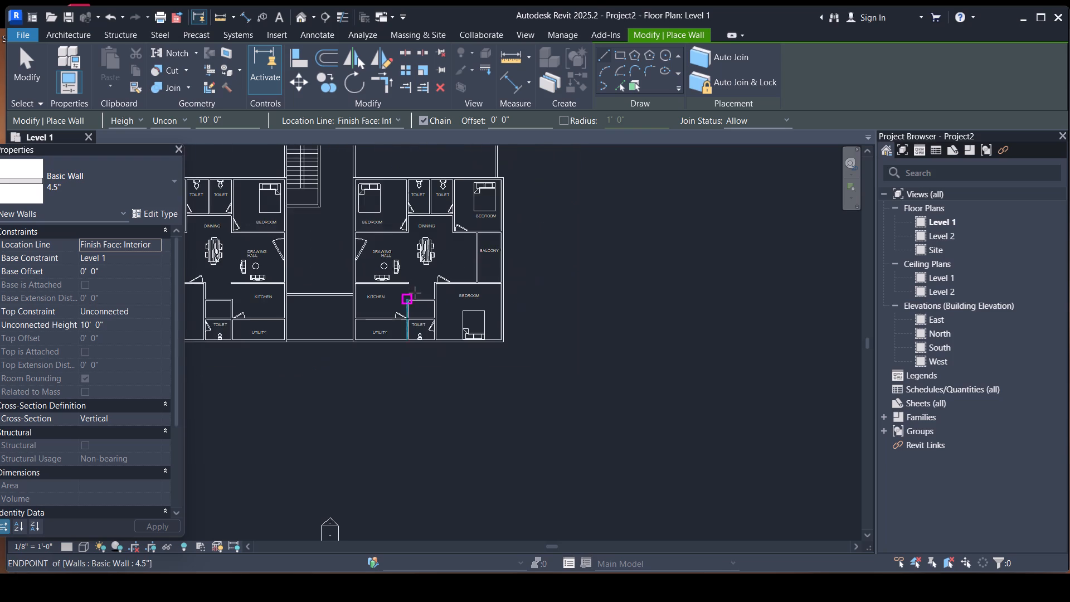
scroll(434, 274, "down", 1)
middle_click_drag(434, 274, 537, 341)
scroll(378, 289, "down", 3)
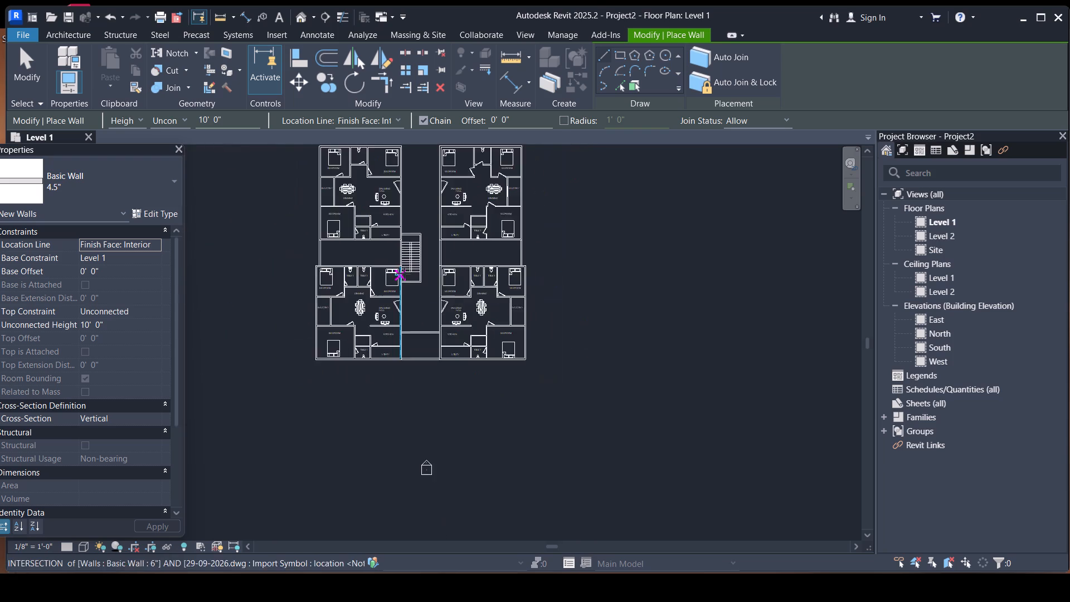
scroll(403, 268, "down", 4)
scroll(411, 224, "up", 4)
scroll(323, 244, "up", 5)
scroll(356, 358, "up", 3)
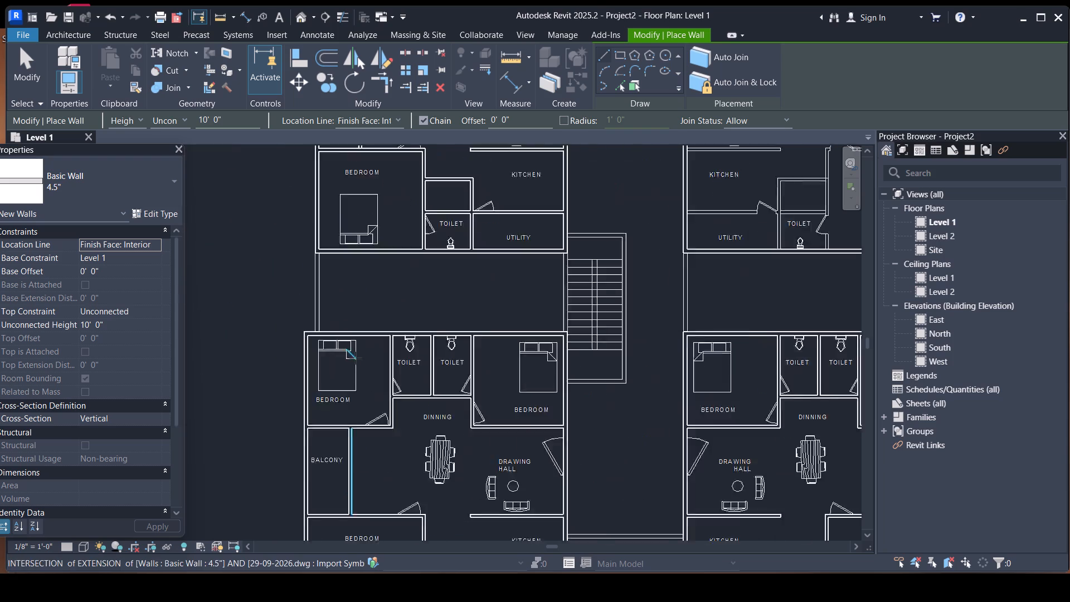
scroll(356, 358, "up", 7)
scroll(415, 300, "down", 14)
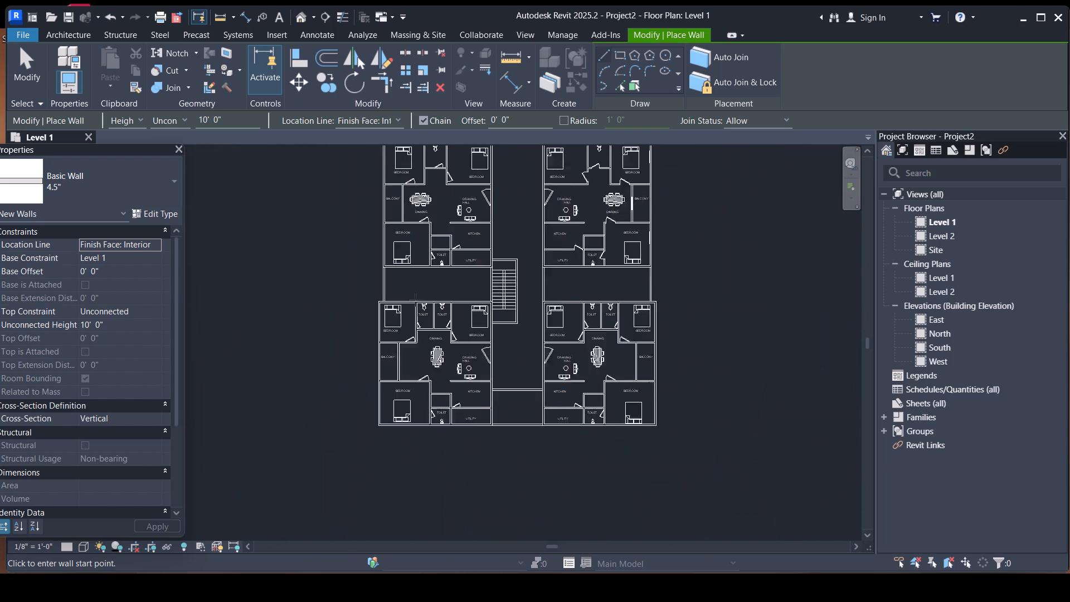
scroll(415, 300, "up", 9)
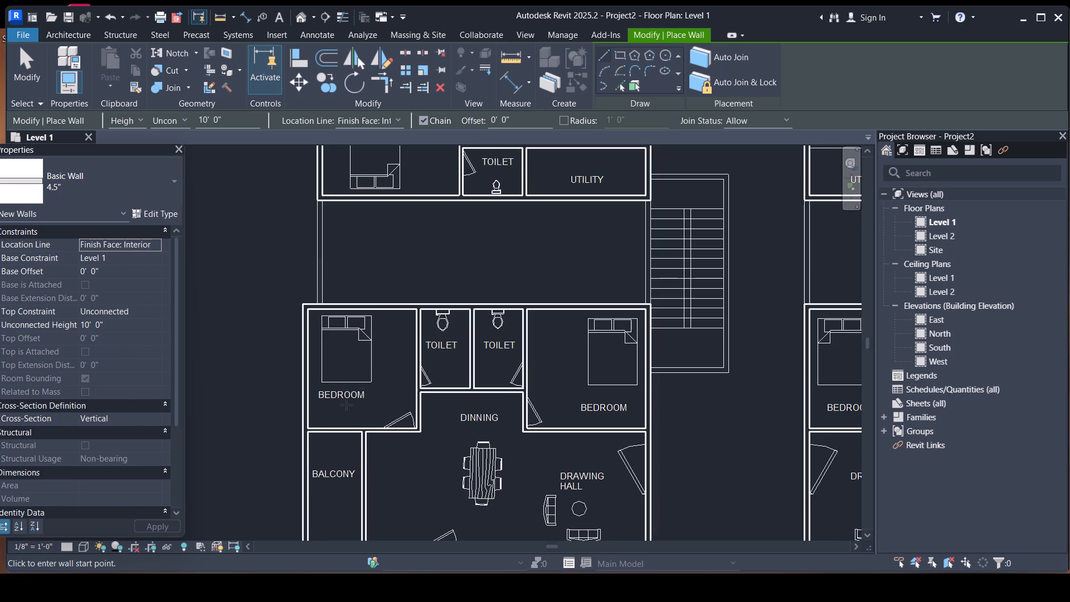
scroll(346, 405, "down", 4)
scroll(460, 363, "down", 5)
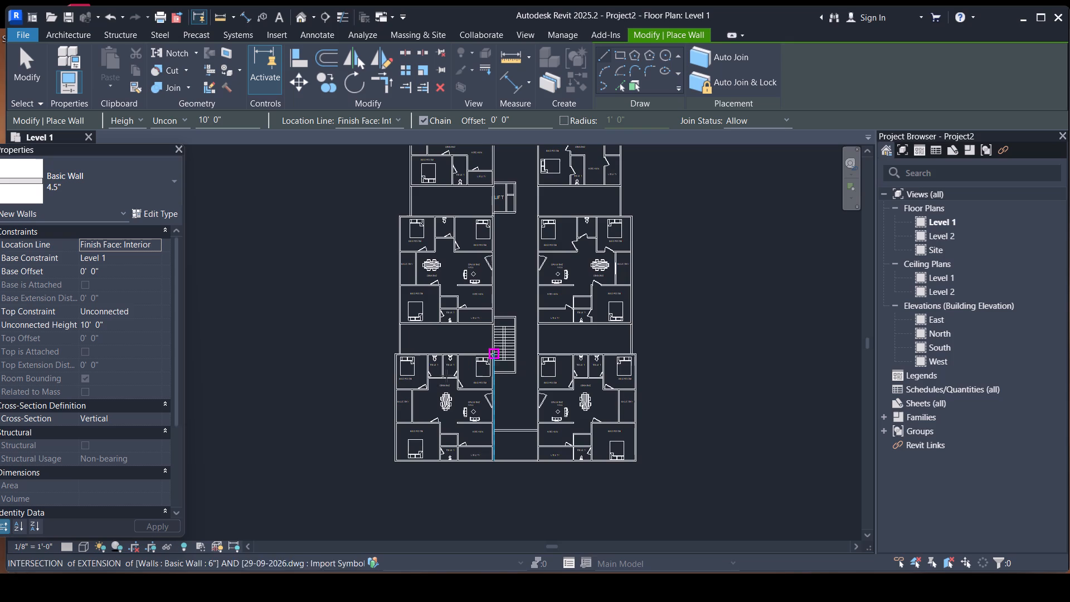
scroll(458, 337, "up", 3)
scroll(436, 395, "up", 7)
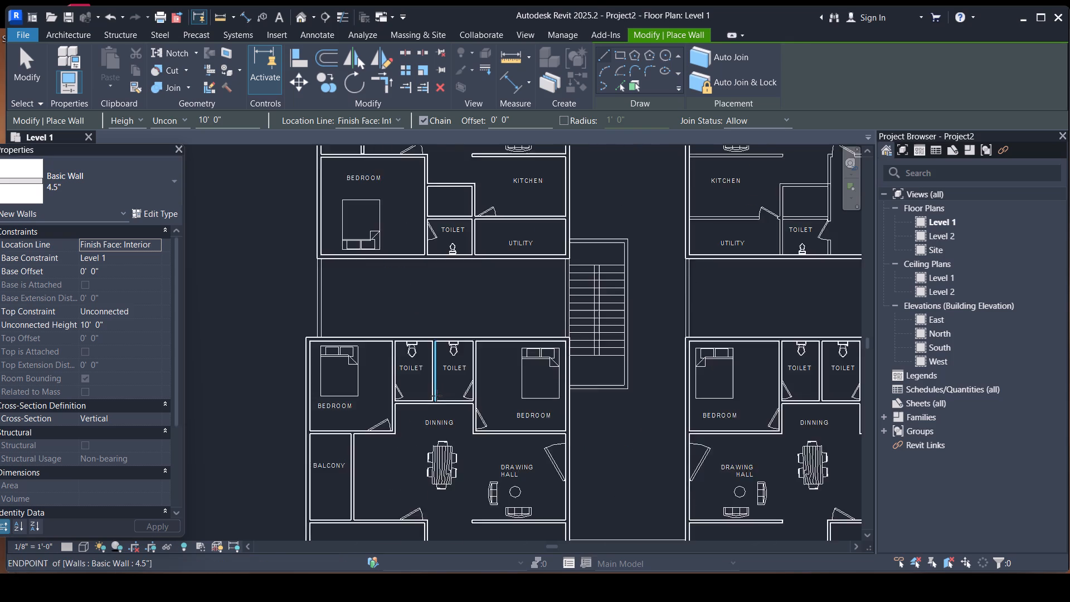
scroll(436, 396, "up", 4)
scroll(469, 357, "down", 10)
scroll(485, 277, "down", 1)
middle_click_drag(485, 277, 414, 452)
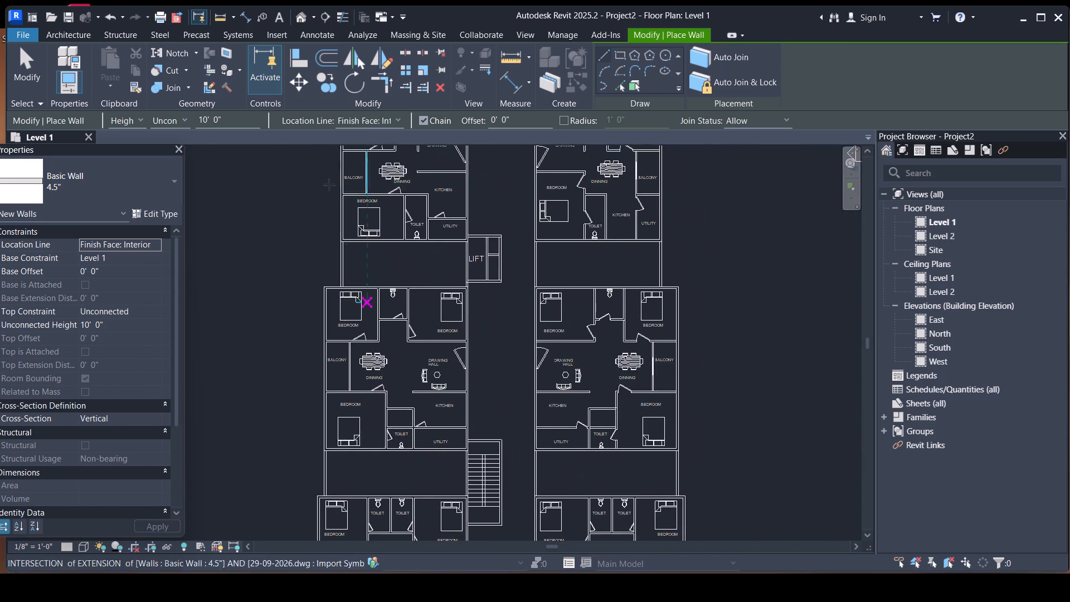
scroll(294, 241, "up", 5)
scroll(385, 340, "up", 5)
scroll(397, 325, "down", 9)
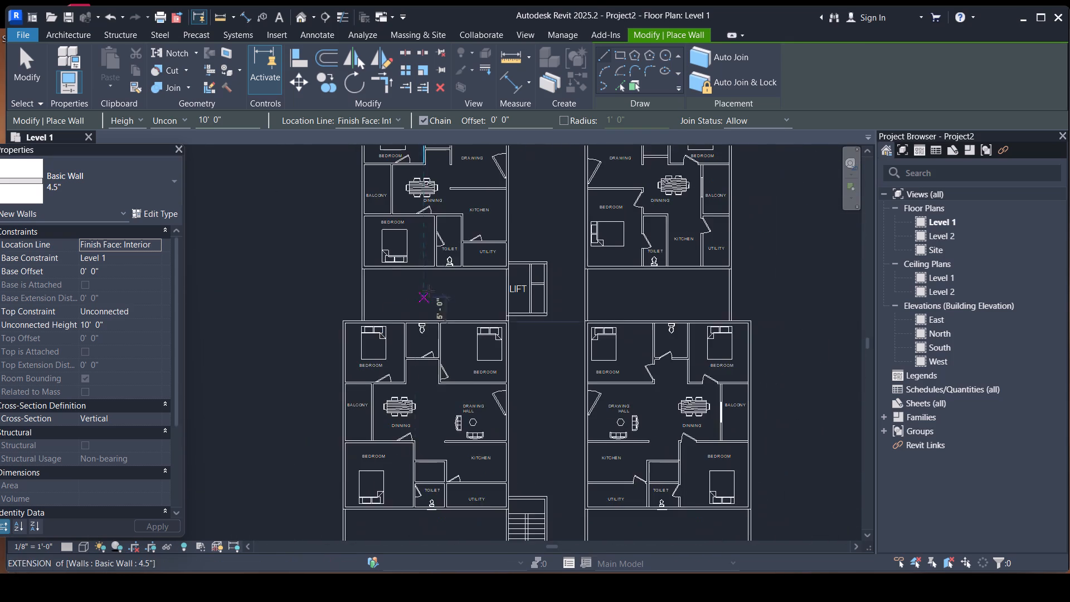
middle_click_drag(432, 288, 312, 498)
scroll(329, 364, "up", 10)
scroll(327, 347, "down", 4)
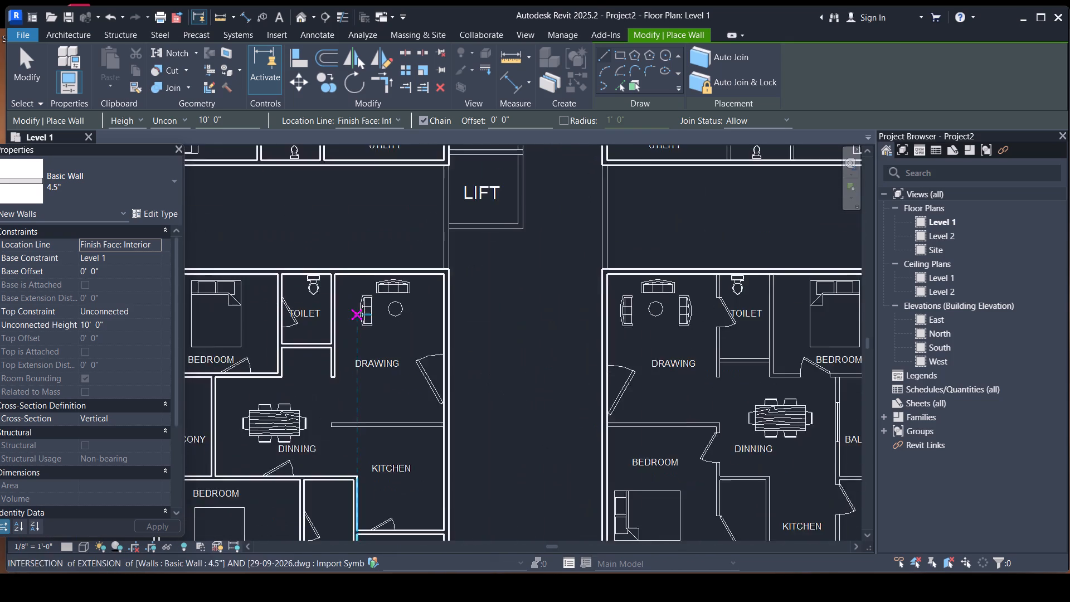
scroll(363, 314, "down", 10)
middle_click_drag(426, 502, 450, 242)
scroll(389, 361, "up", 5)
scroll(382, 313, "up", 4)
scroll(580, 329, "down", 4)
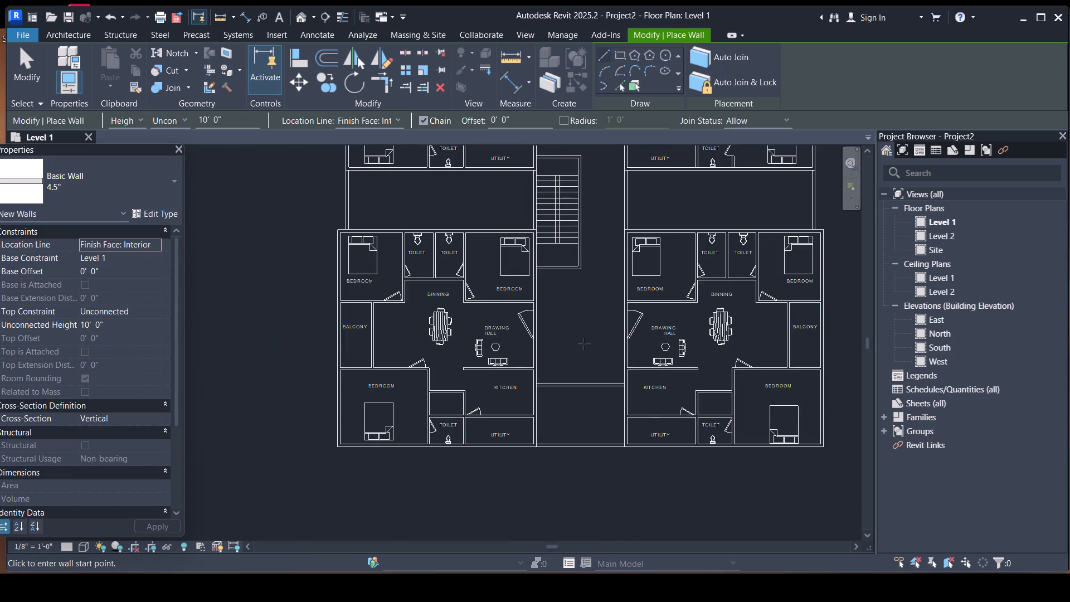
scroll(648, 433, "up", 8)
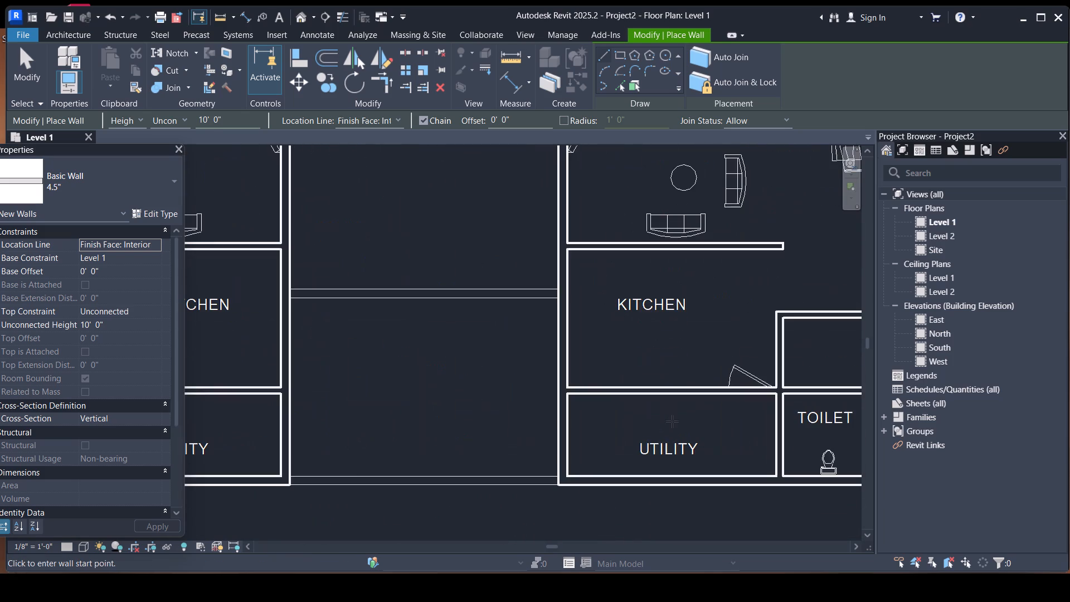
scroll(694, 331, "down", 3)
middle_click_drag(694, 336, 394, 566)
scroll(480, 317, "down", 8)
middle_click_drag(499, 272, 484, 427)
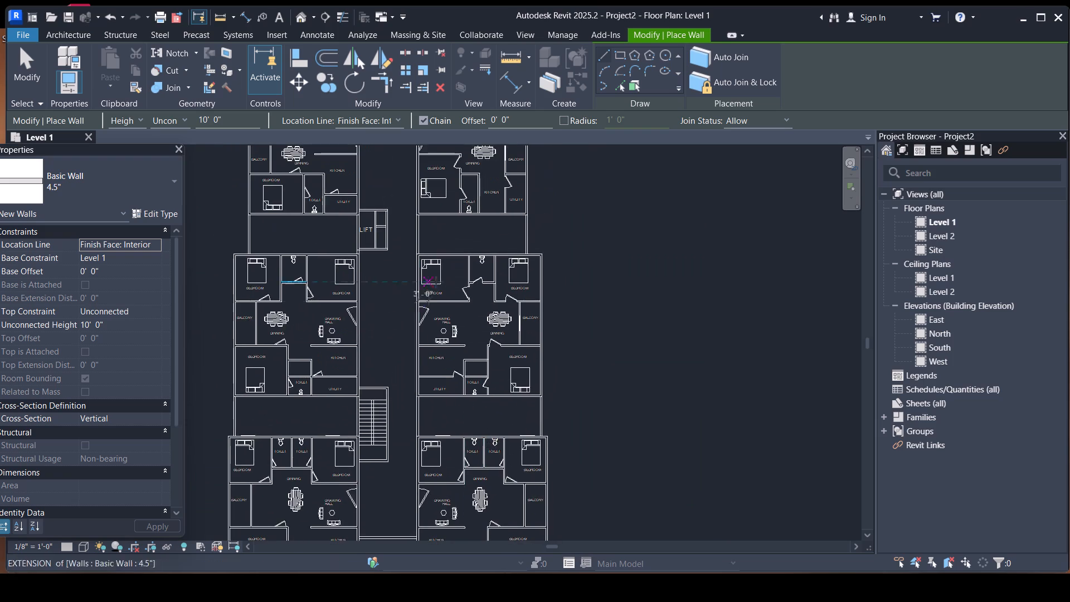
In the apartment above the lower-right one, draw a 4.5" wall between kitchen and utility from the exterior wall to the toilet's side wall.
scroll(436, 282, "up", 9)
middle_click_drag(498, 407, 419, 250)
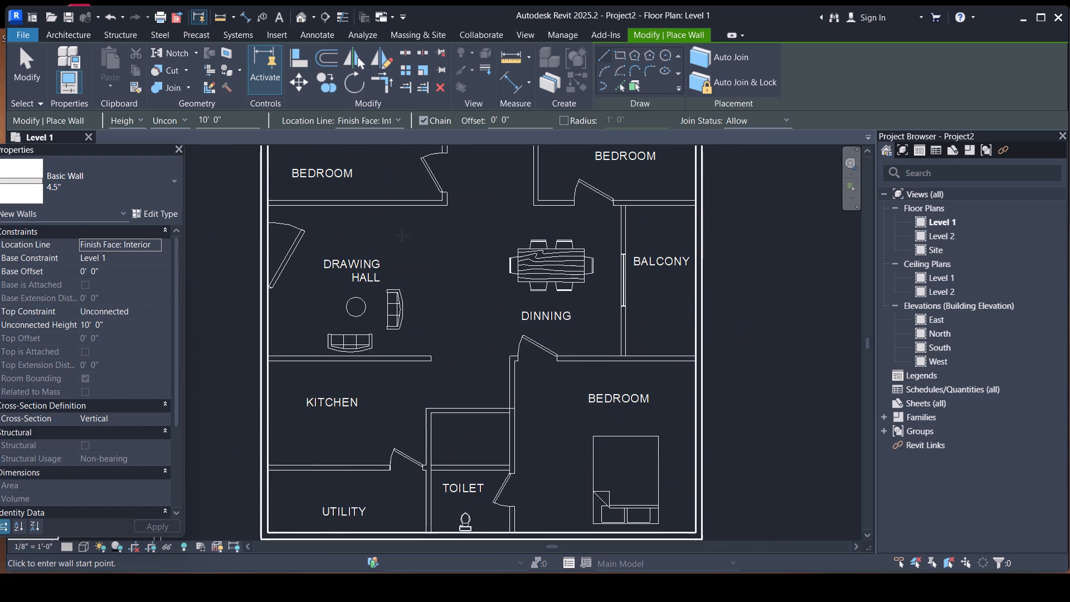
left_click(271, 463)
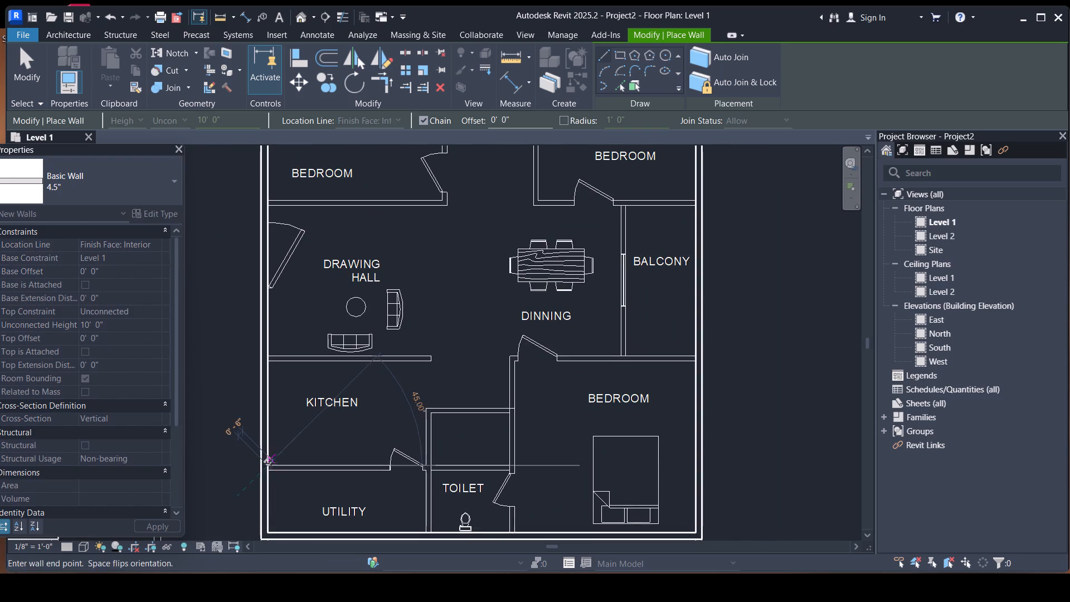
key("space")
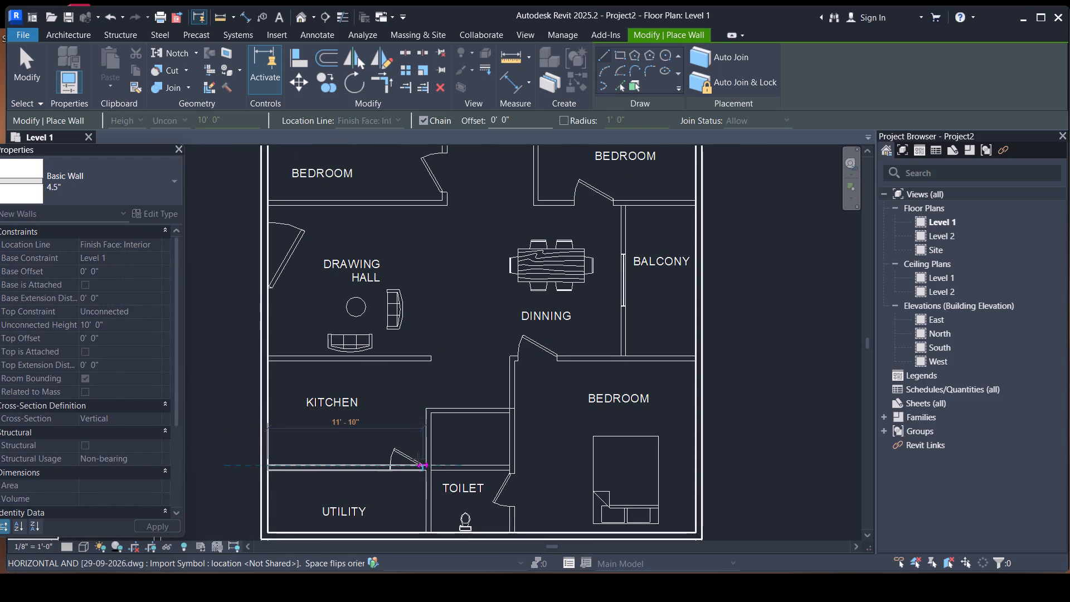
scroll(449, 494, "up", 2)
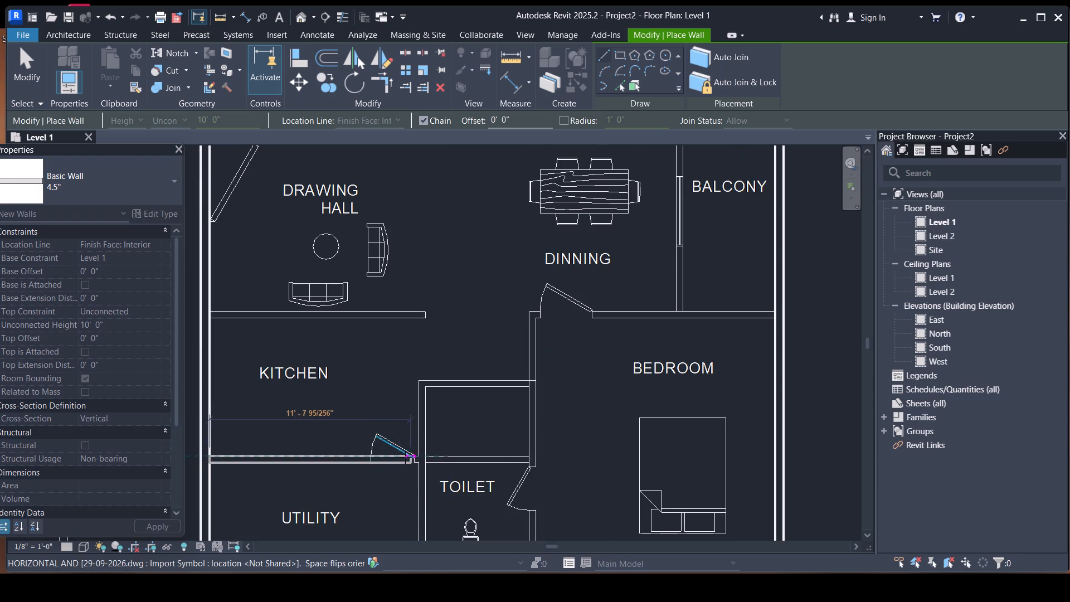
scroll(405, 457, "up", 4)
left_click(442, 450)
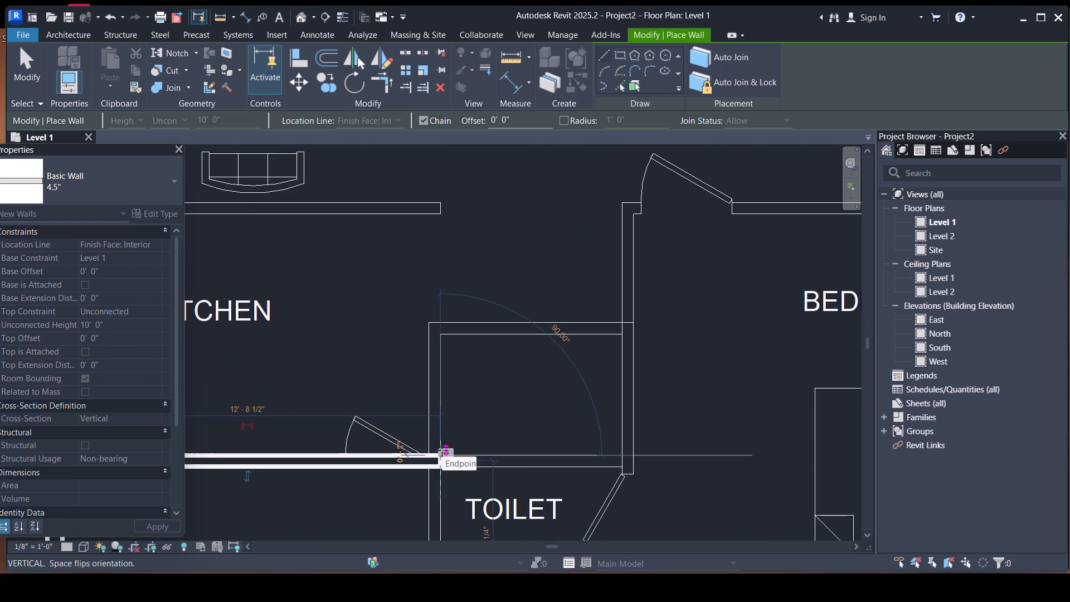
key("Escape")
Draw a 4.5" wall from the small room's upper kitchen-side corner down between utility and toilet to the lower exterior wall.
left_click(427, 323)
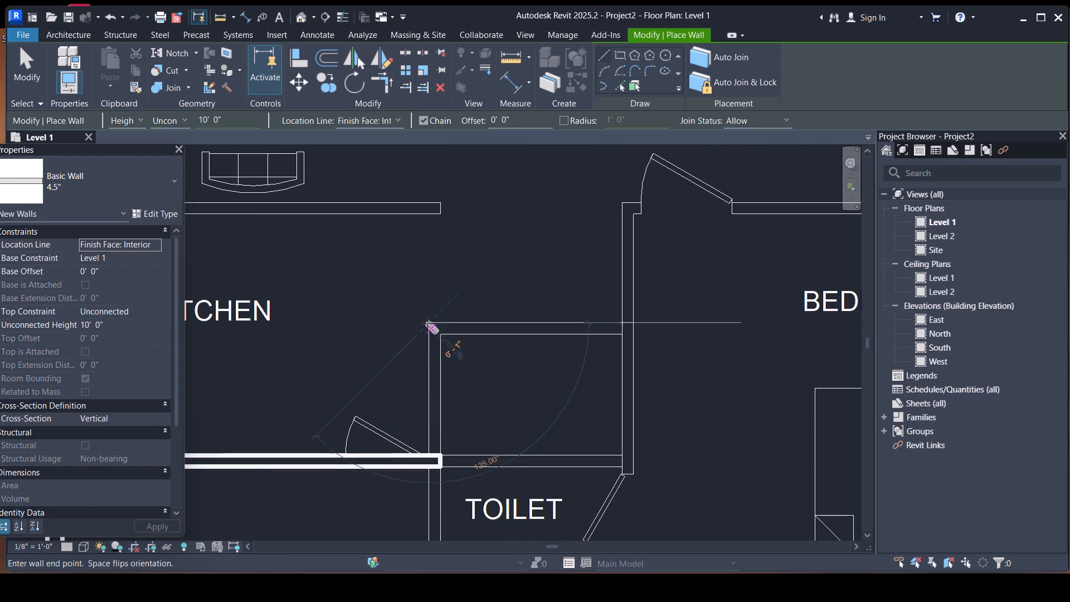
scroll(458, 384, "down", 3)
middle_click_drag(454, 396, 431, 361)
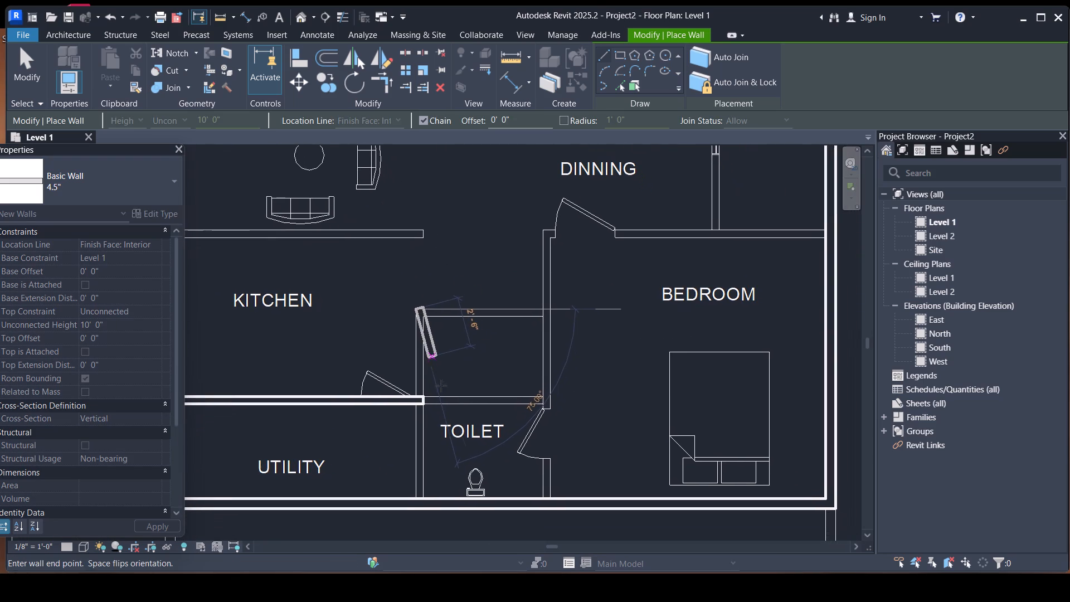
left_click(417, 493)
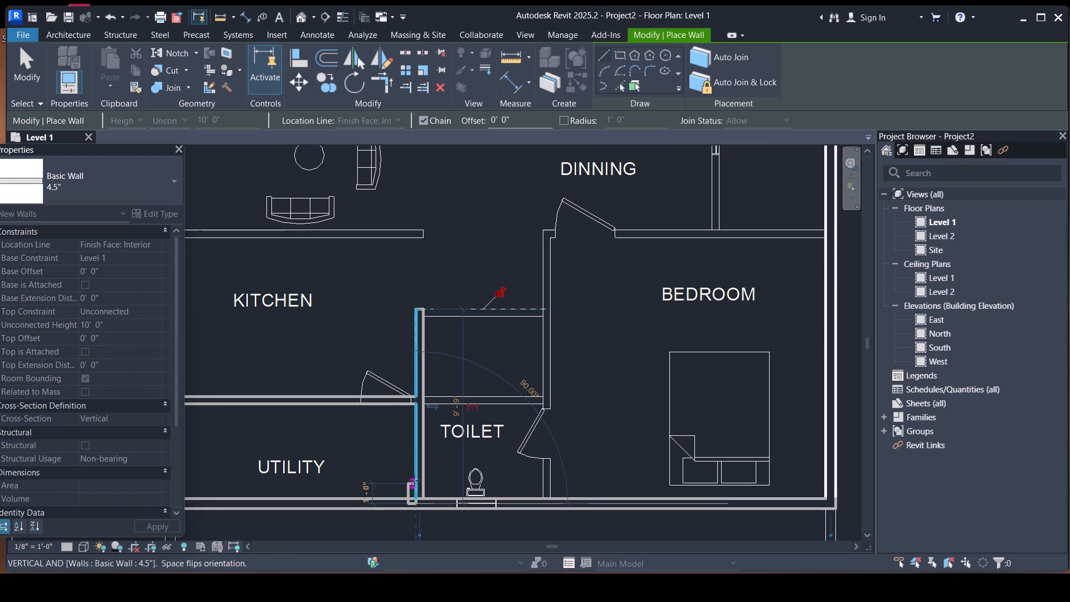
key("Escape")
Draw chained 4.5" walls across the small room's top, then 9'-6" down between toilet and bedroom to the lower exterior wall.
left_click(424, 308)
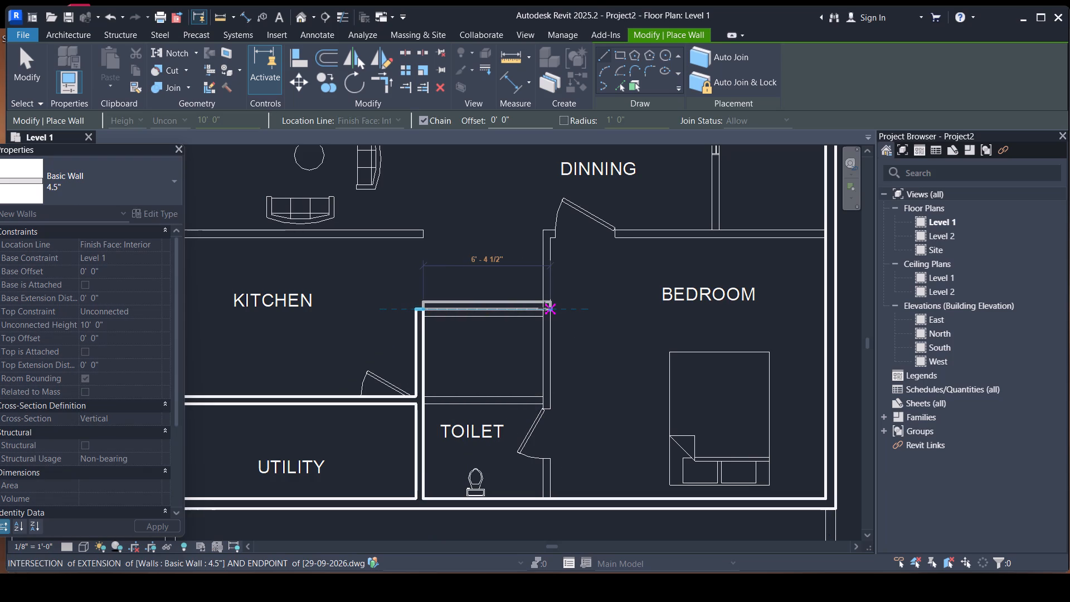
key("space")
left_click(541, 309)
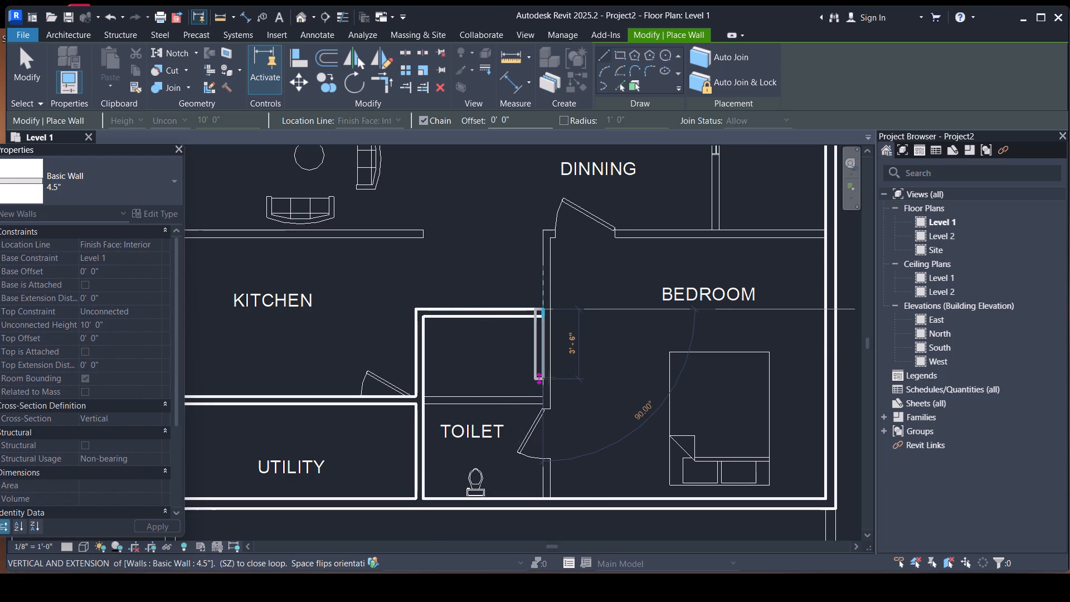
key("space")
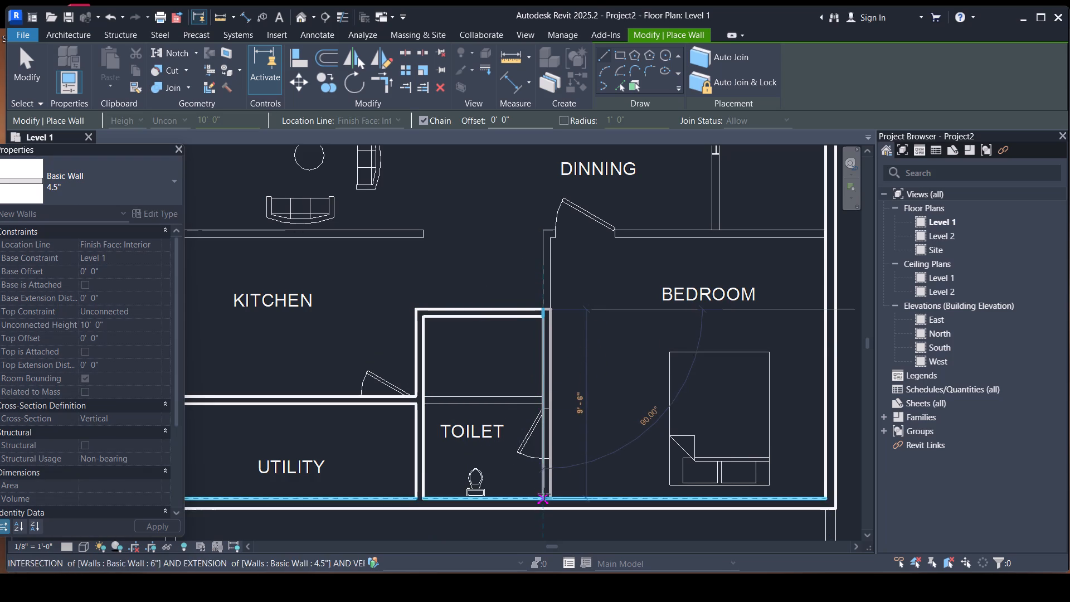
left_click(544, 494)
key("Escape")
Draw a 4.5" wall between the small room and the toilet, spanning their two side walls.
left_click(426, 395)
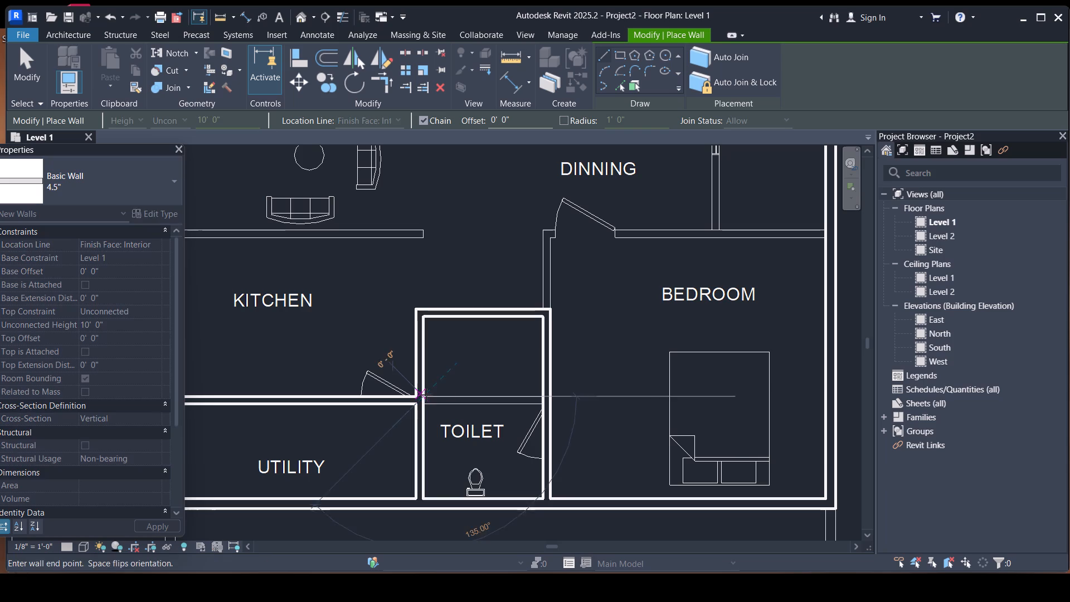
key("space")
left_click(542, 396)
key("Escape")
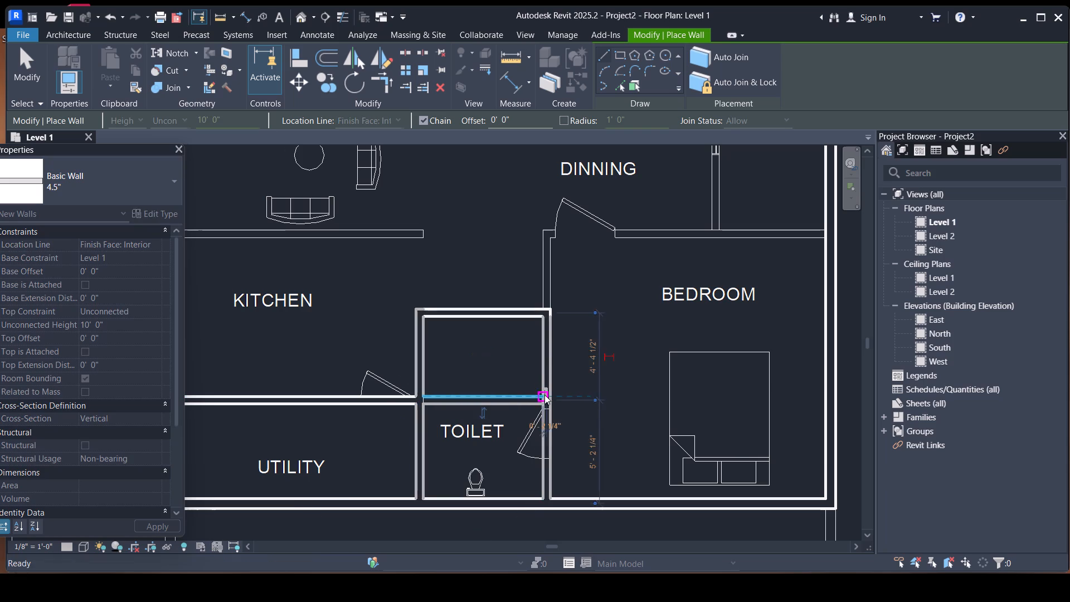
Draw chained 4.5" walls from the small room's upper bedroom-side corner 3'-7" up, then across the lower bedroom's top to the exterior wall.
left_click(552, 305)
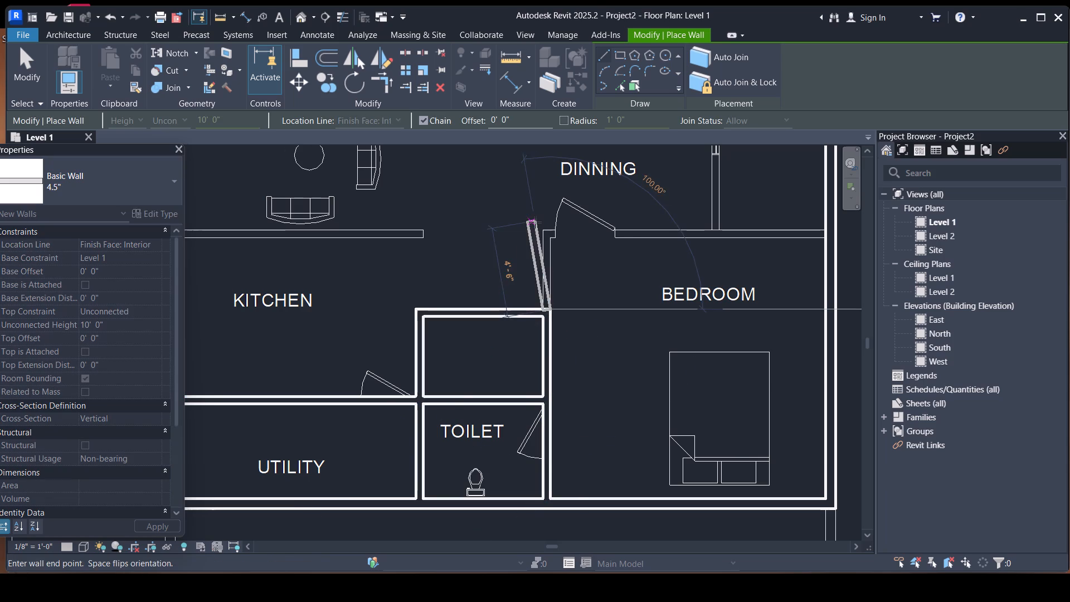
scroll(549, 232, "up", 4)
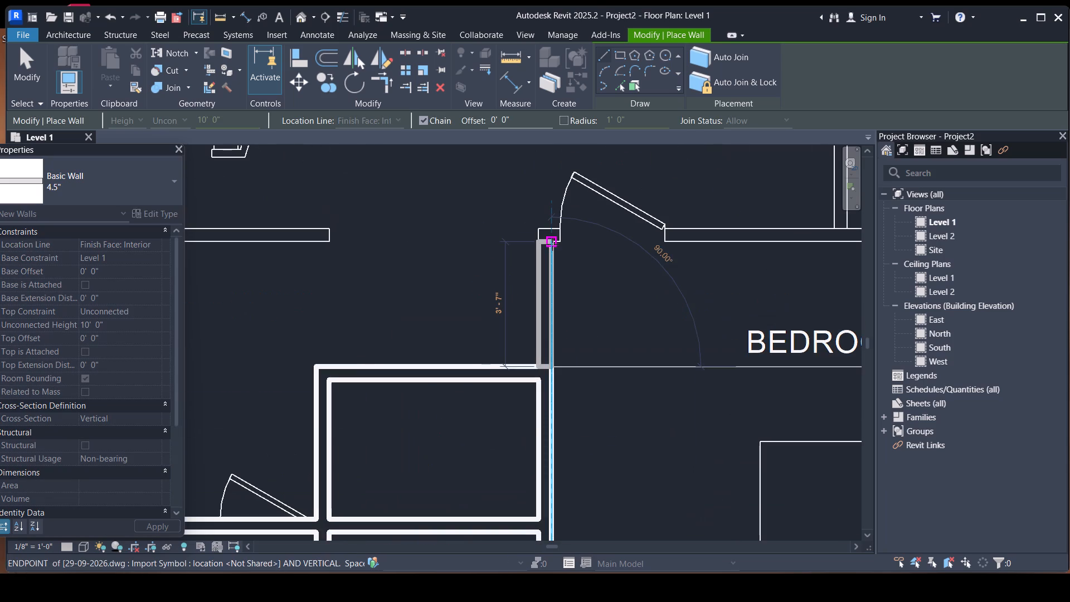
left_click(552, 244)
scroll(626, 235, "down", 7)
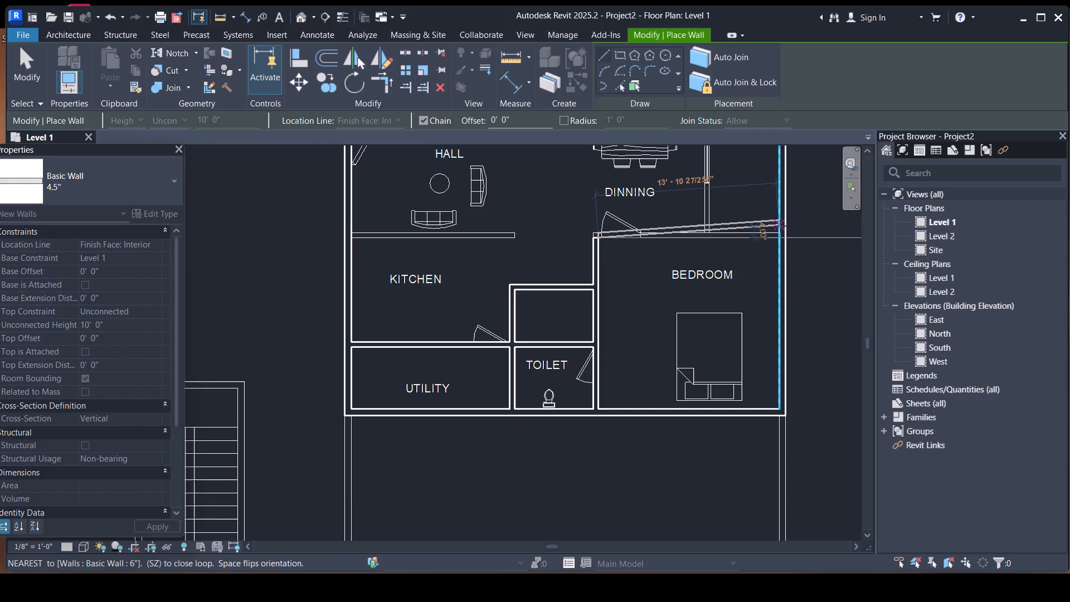
left_click(780, 235)
key("Escape")
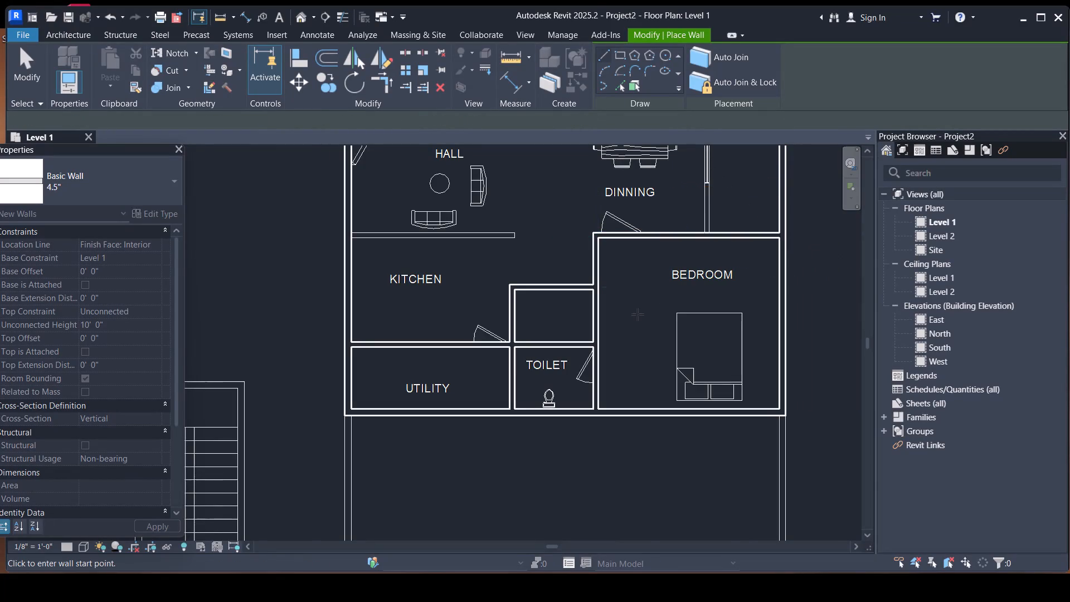
Draw a 4.5" wall between drawing hall and kitchen from the exterior wall to the free end of the plan's partition.
scroll(637, 314, "down", 4)
middle_click_drag(636, 310, 561, 498)
scroll(401, 460, "up", 5)
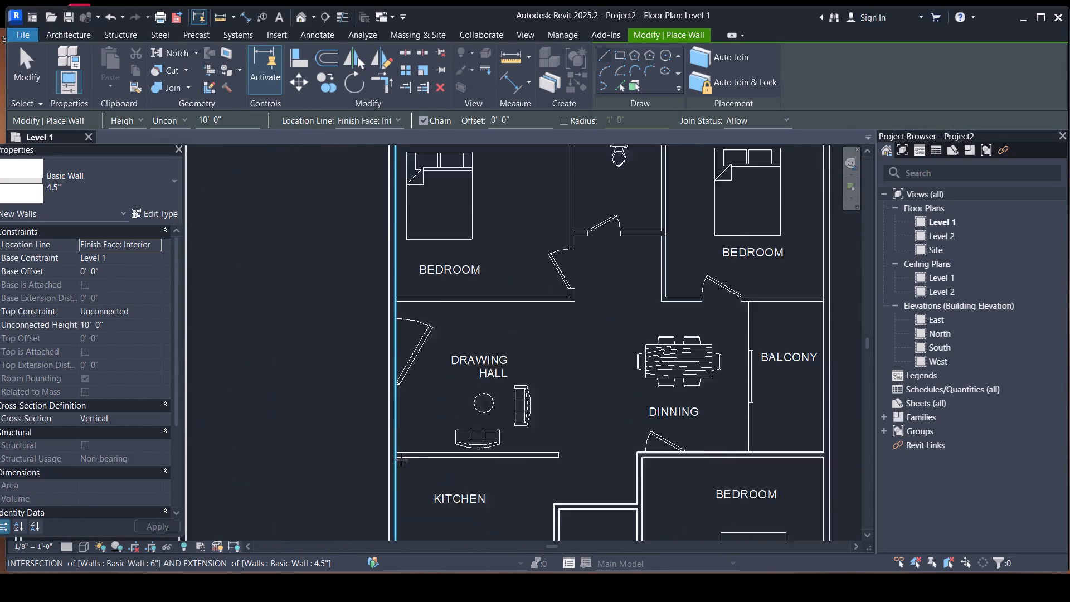
scroll(401, 460, "up", 3)
left_click(396, 457)
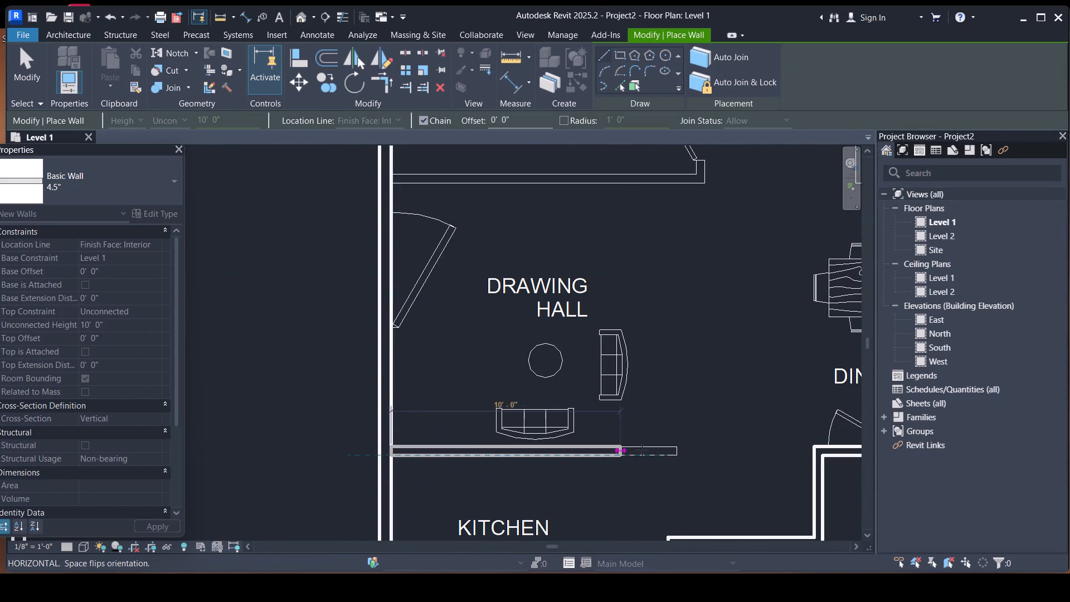
left_click(679, 452)
key("Escape")
Draw chained 4.5" walls between drawing hall and the bedroom above it, then up between that bedroom and the toilet to the upper exterior wall.
scroll(626, 401, "down", 4)
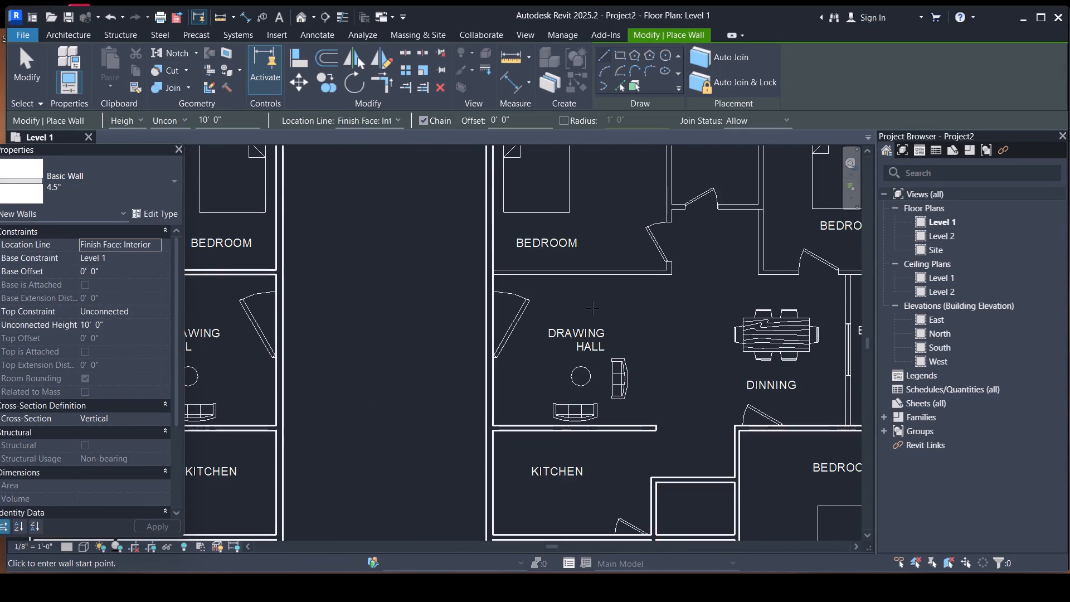
middle_click_drag(592, 308, 451, 468)
scroll(275, 477, "up", 3)
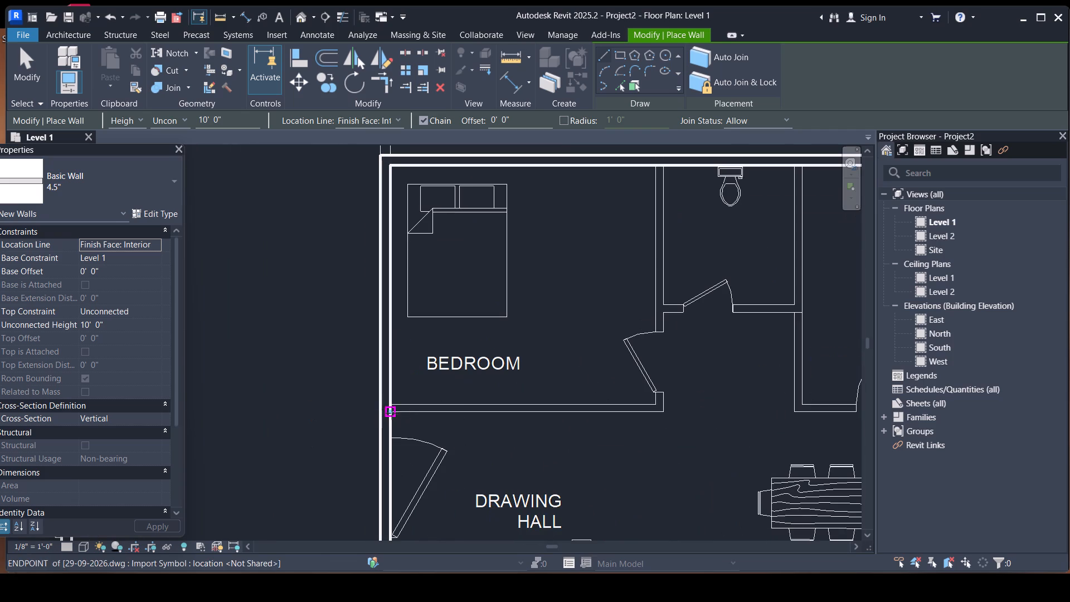
left_click(392, 413)
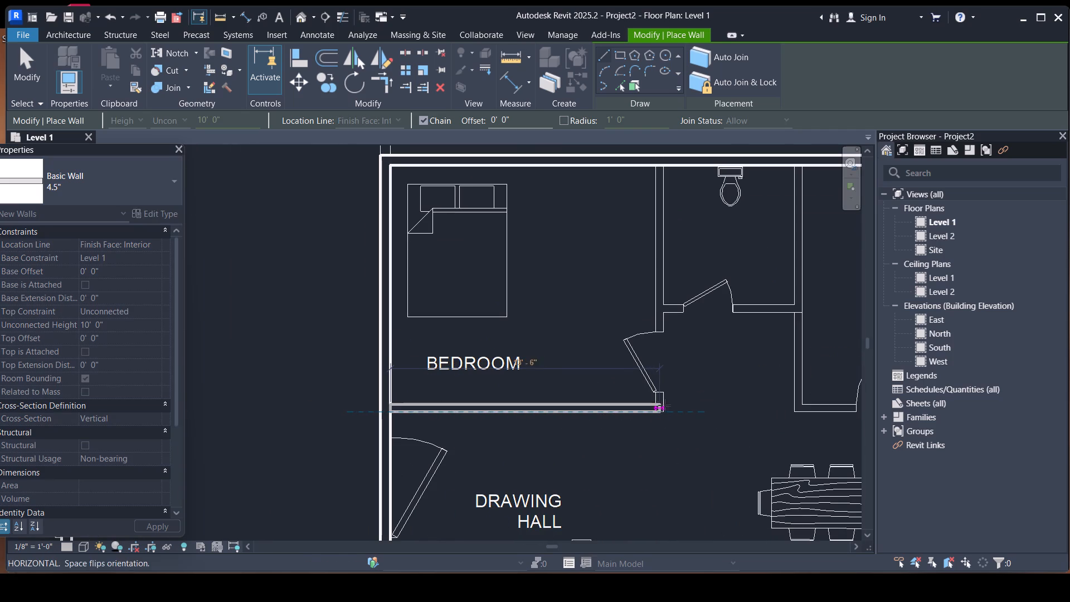
left_click(666, 405)
scroll(646, 346, "down", 1)
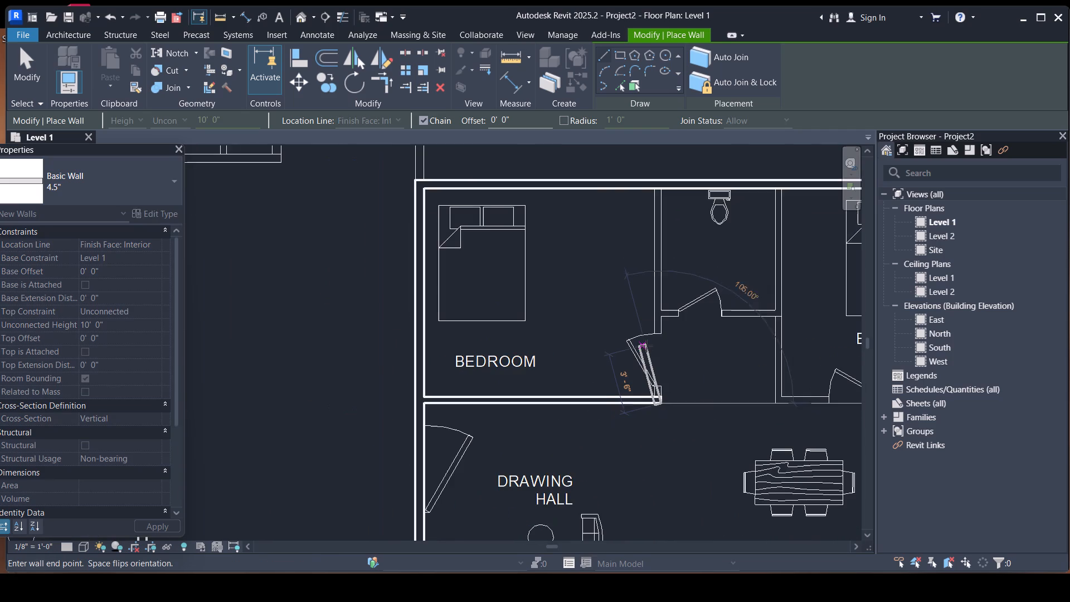
middle_click_drag(653, 356, 546, 472)
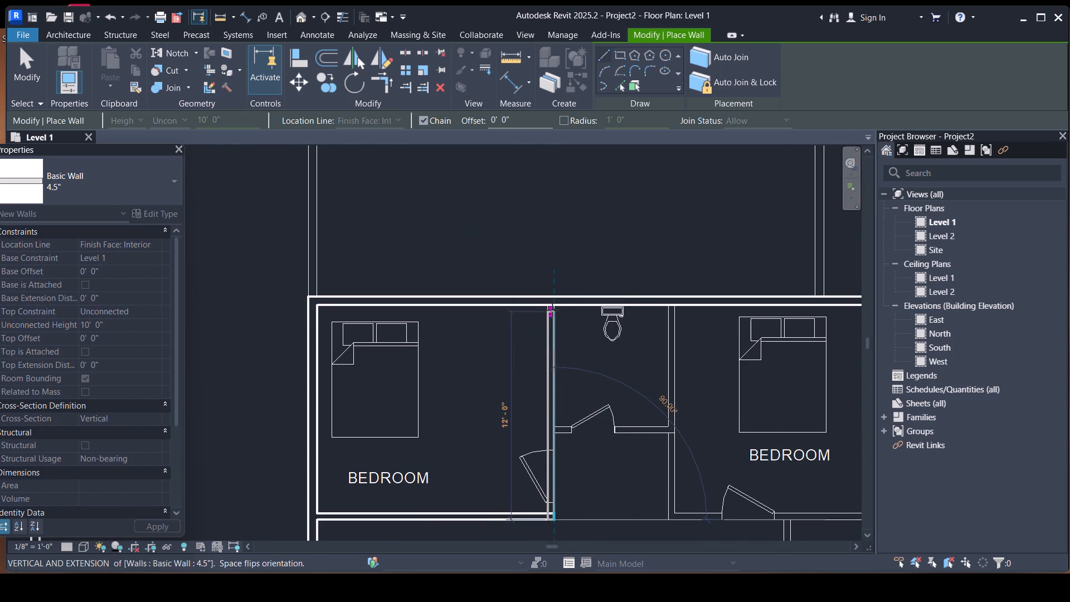
left_click(552, 309)
key("Escape")
Draw a 6'-7" long 4.5" wall along the upper toilet's lower side, flipped to match the plan lines.
scroll(571, 430, "up", 3)
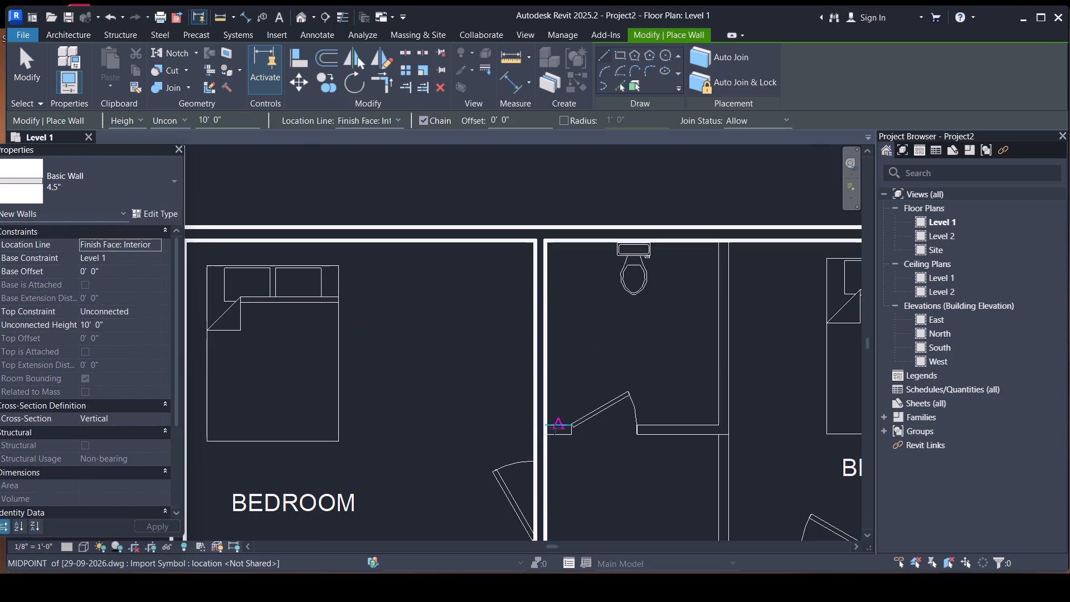
left_click(549, 427)
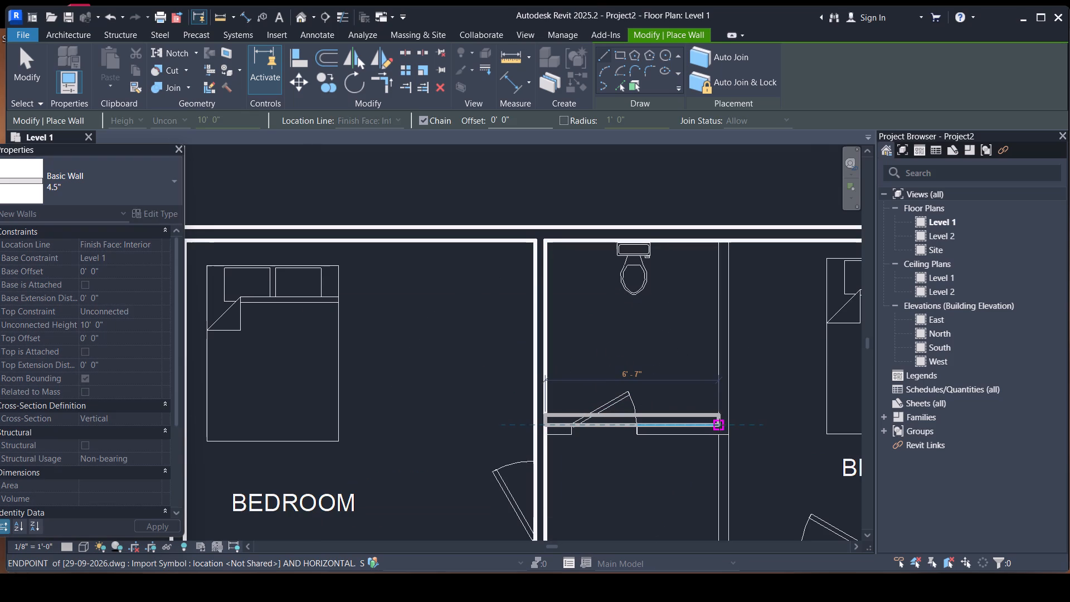
key("space")
left_click(719, 425)
key("Escape")
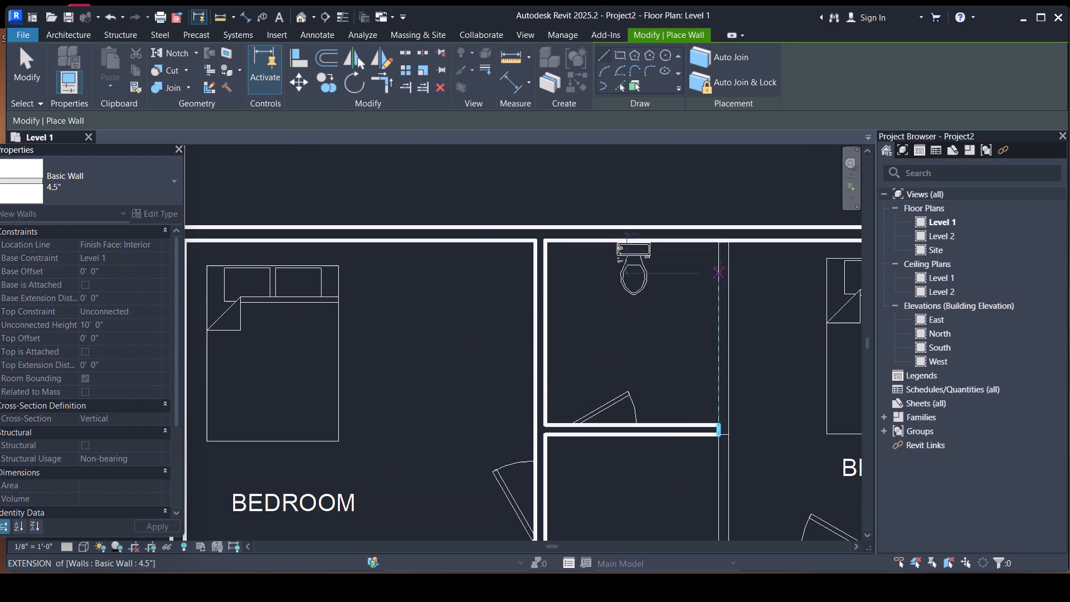
Draw chained 4.5" walls from the upper exterior wall down between toilet and balcony-side bedroom, then along that bedroom's lower side to the exterior wall.
left_click(716, 244)
middle_click_drag(724, 448, 506, 329)
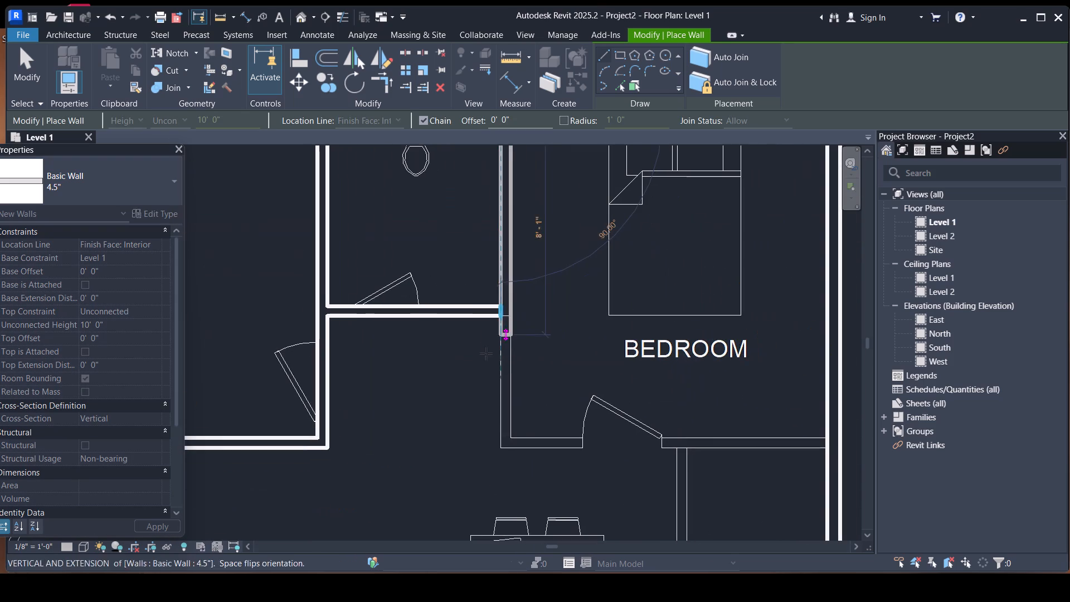
left_click(503, 449)
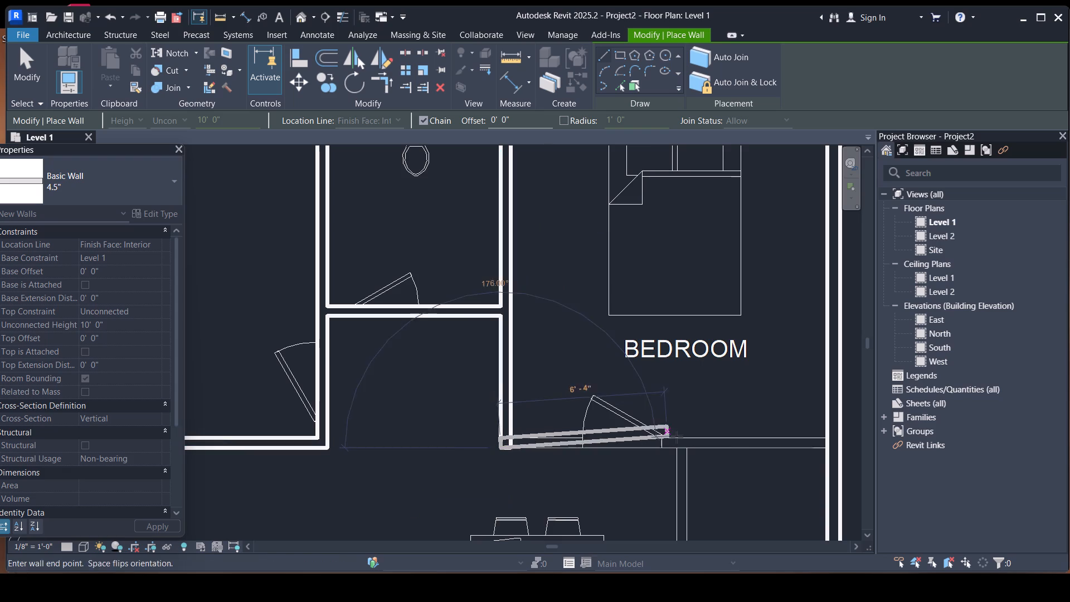
left_click(828, 449)
key("Escape")
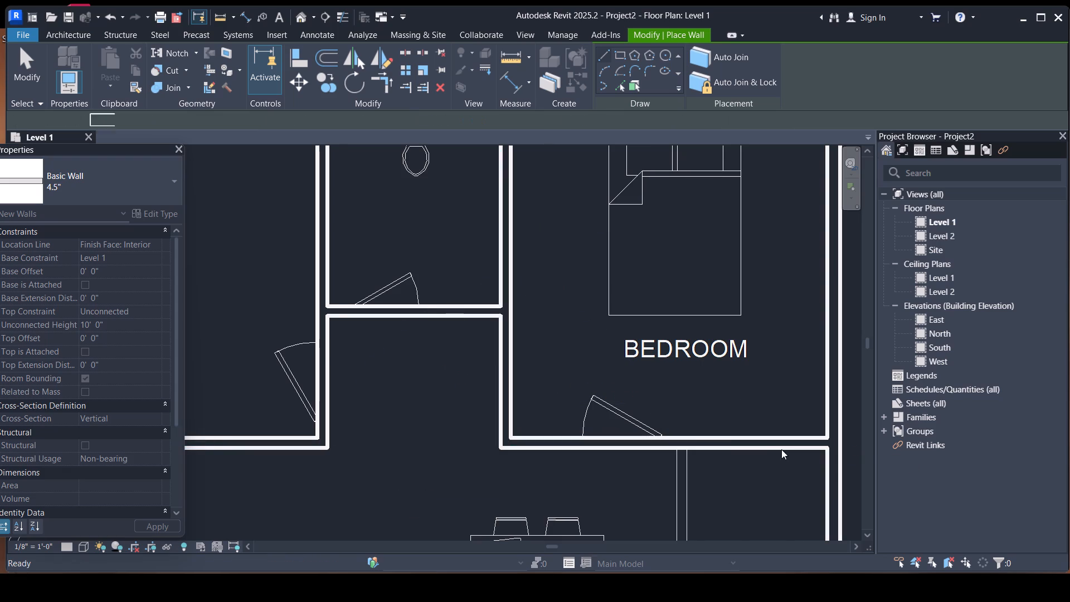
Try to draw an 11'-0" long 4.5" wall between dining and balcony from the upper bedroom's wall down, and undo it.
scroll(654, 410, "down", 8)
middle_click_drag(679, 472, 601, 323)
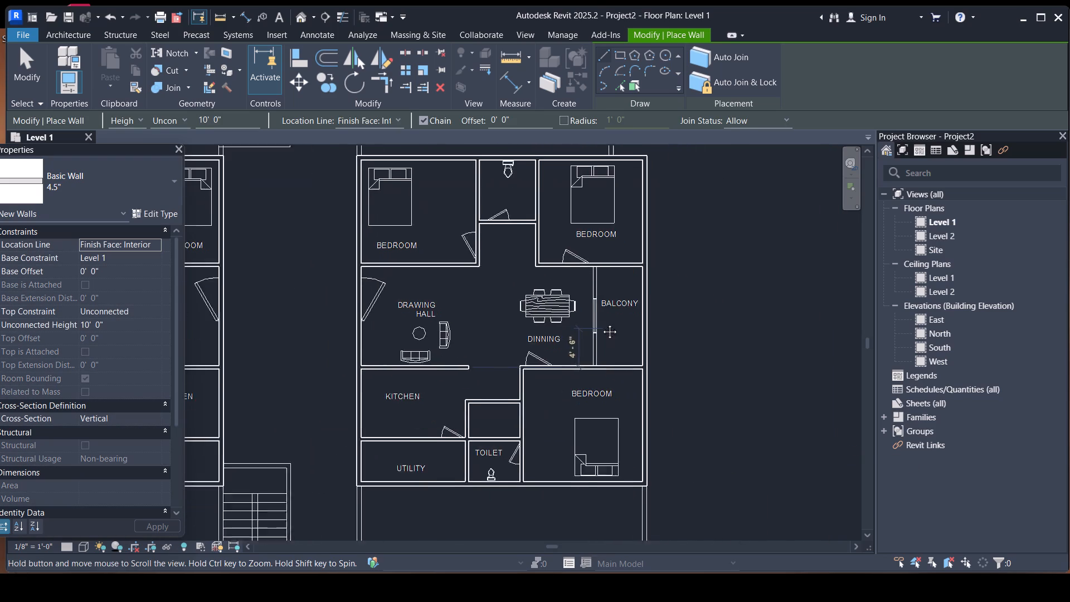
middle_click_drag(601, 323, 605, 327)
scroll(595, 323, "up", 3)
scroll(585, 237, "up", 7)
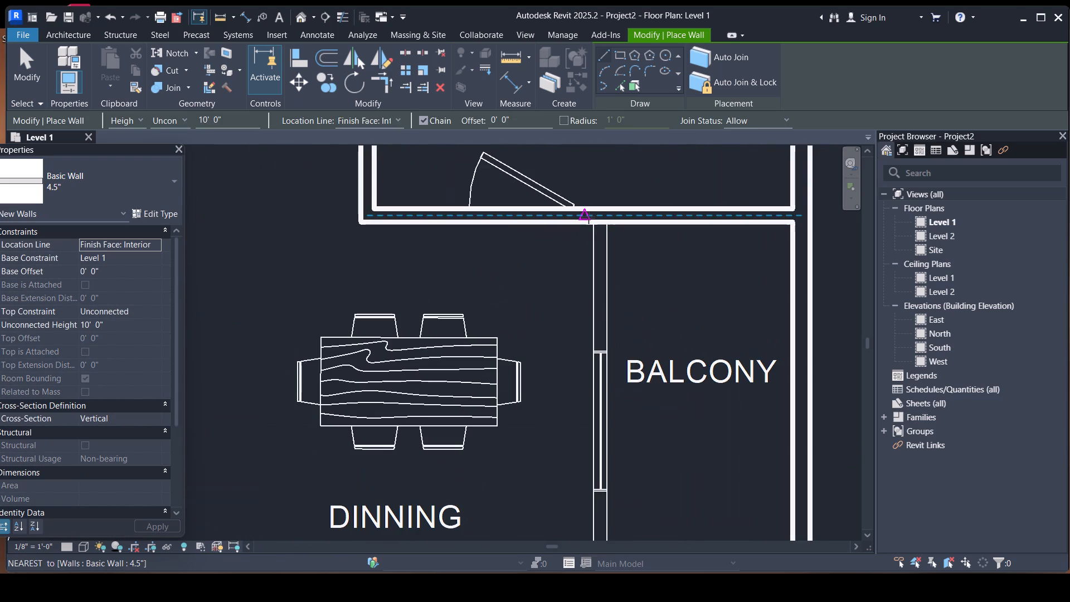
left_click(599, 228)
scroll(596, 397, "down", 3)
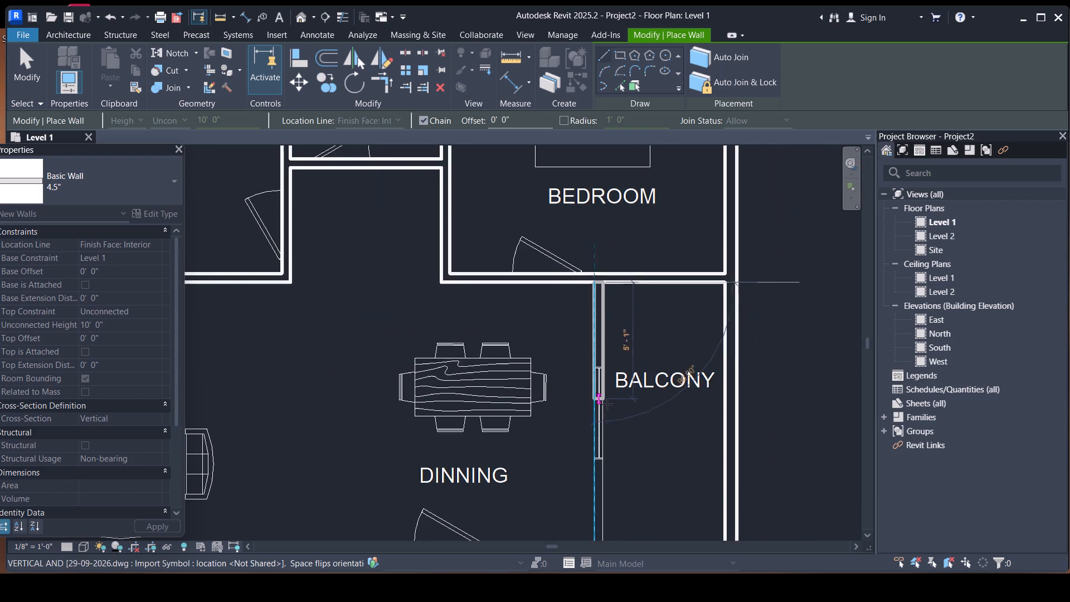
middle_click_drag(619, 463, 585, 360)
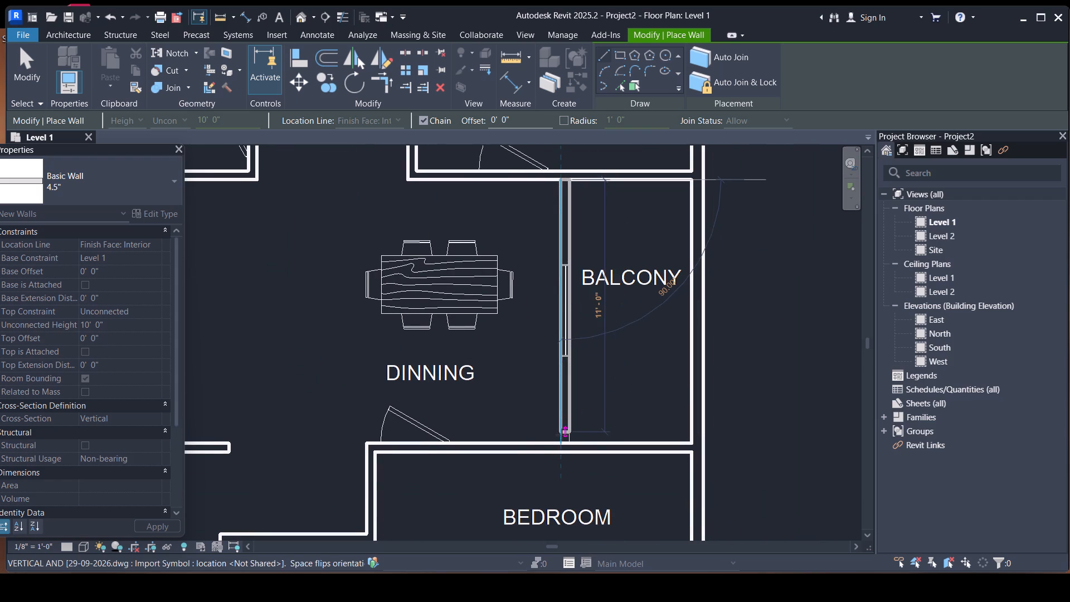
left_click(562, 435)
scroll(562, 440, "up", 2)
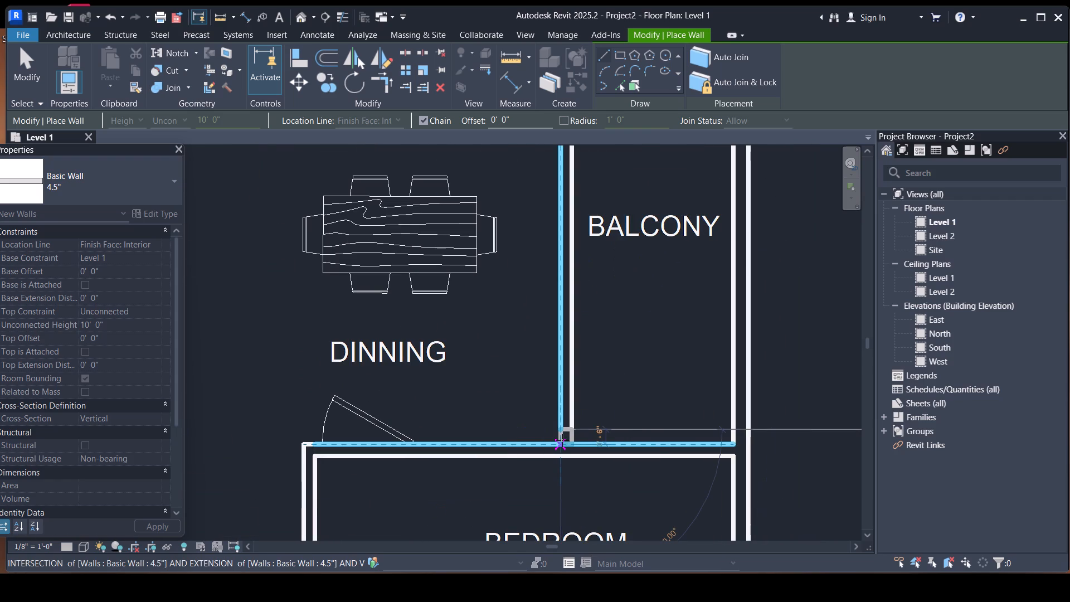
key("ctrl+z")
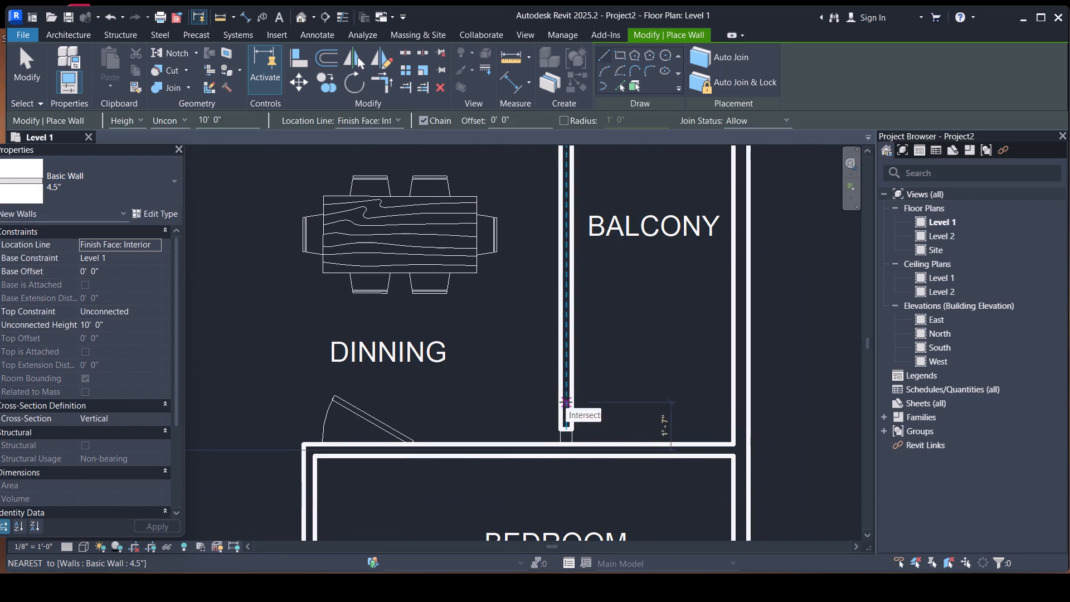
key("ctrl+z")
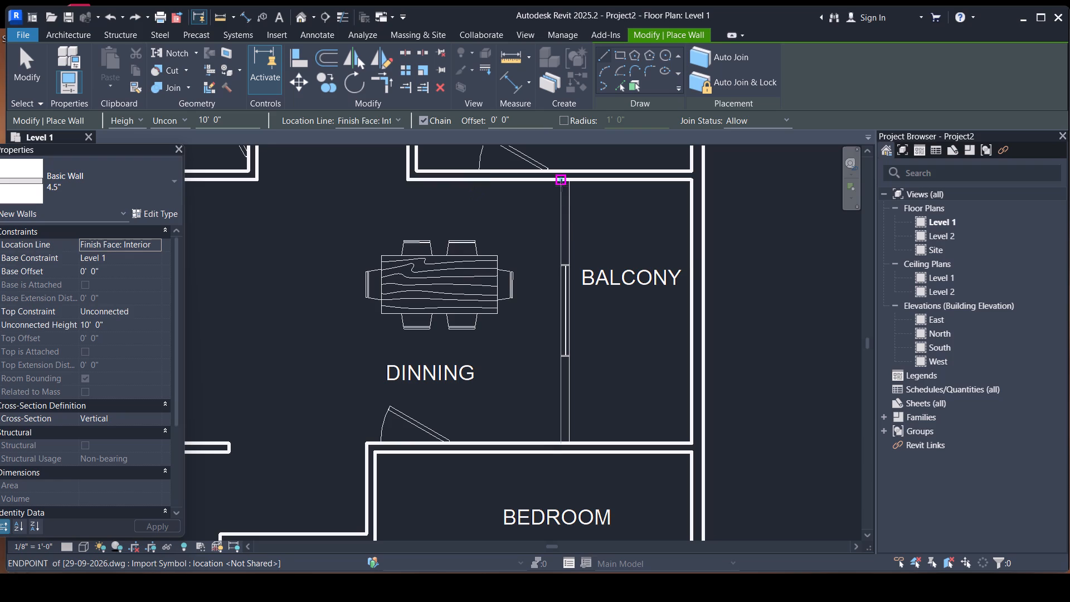
Draw an 11'-6" long 4.5" wall between dining and balcony, spanning from the upper bedroom's wall to the lower bedroom's wall.
left_click(561, 185)
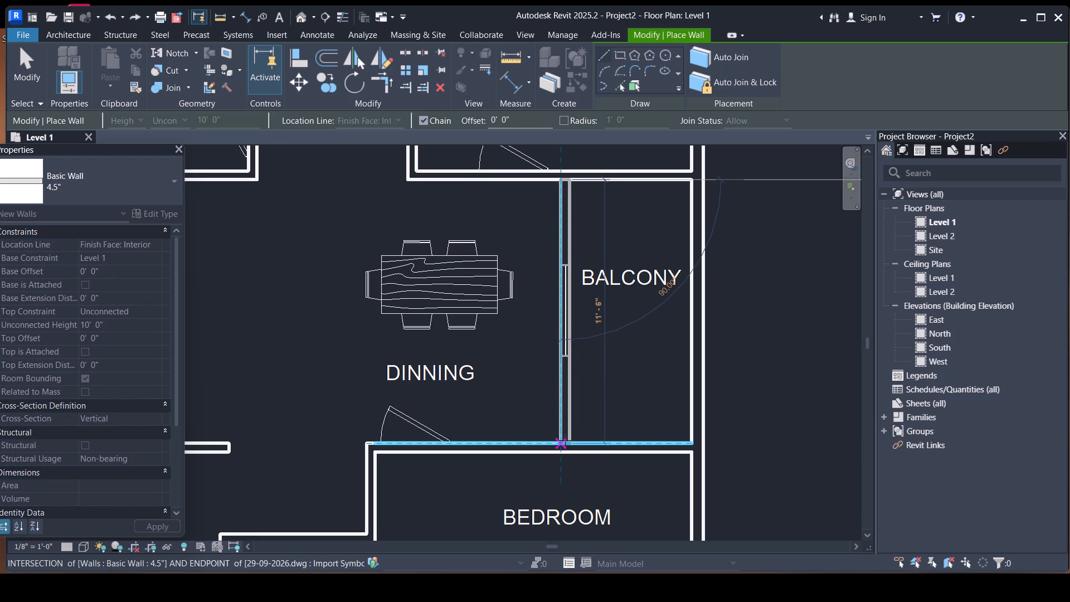
left_click(564, 443)
key("Escape")
In the next apartment up, draw chained 4.5" walls about 11'-7" between drawing and bedroom, then down between bedroom and toilet to the lower exterior wall.
scroll(590, 390, "down", 4)
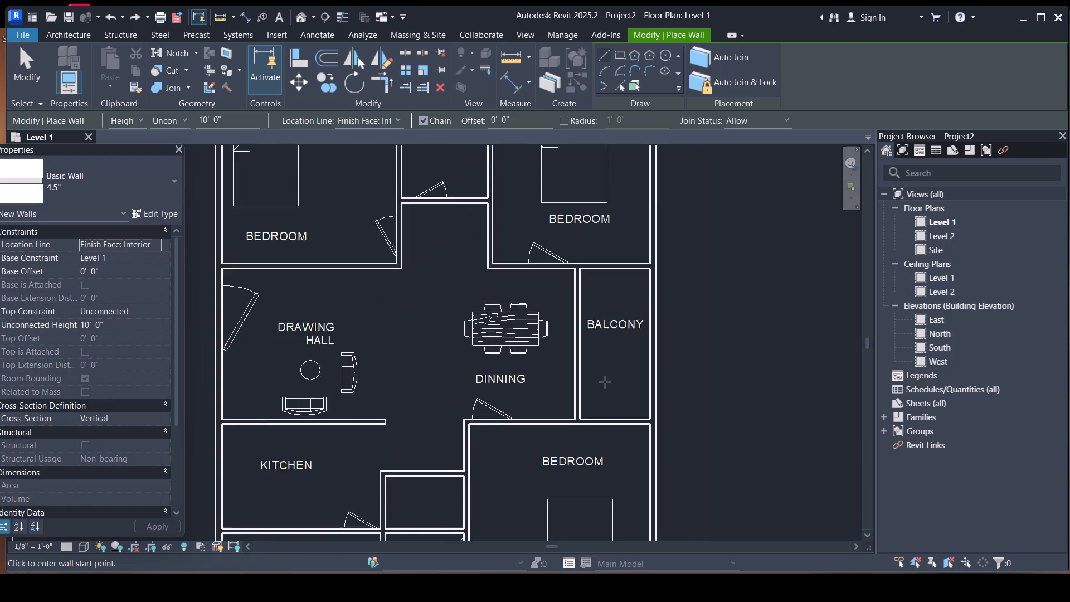
scroll(605, 382, "down", 7)
middle_click_drag(544, 250, 526, 551)
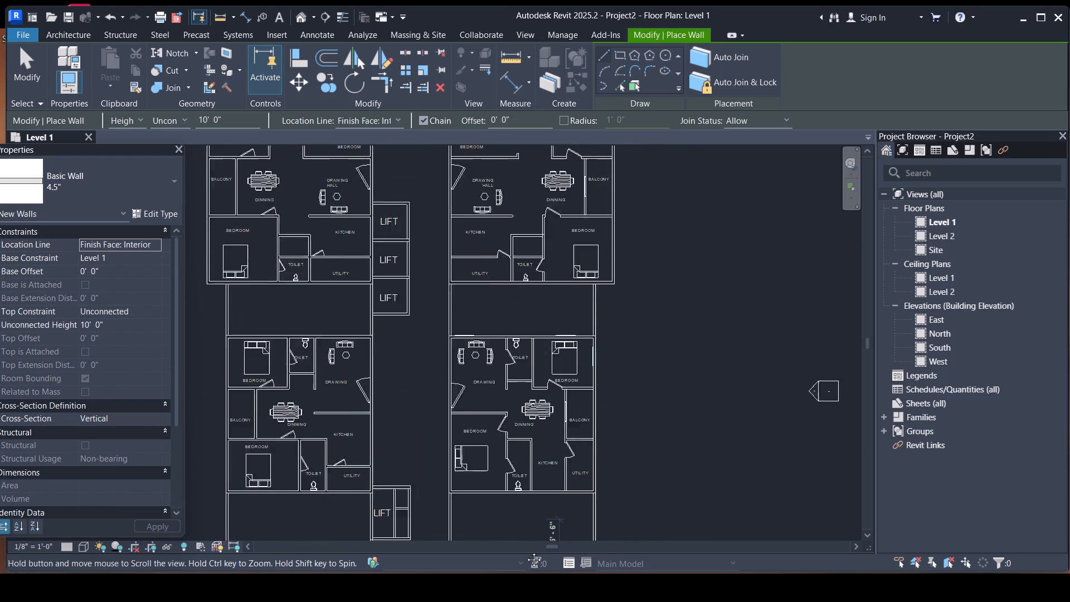
middle_click_drag(526, 551, 523, 556)
middle_click_drag(505, 482, 522, 377)
scroll(490, 357, "up", 2)
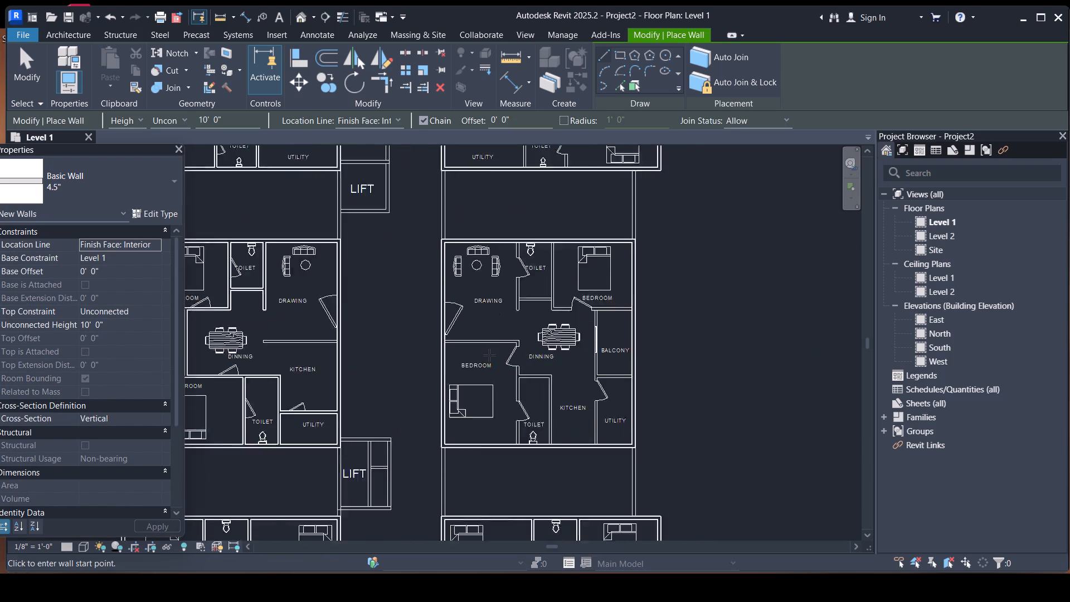
scroll(489, 355, "up", 4)
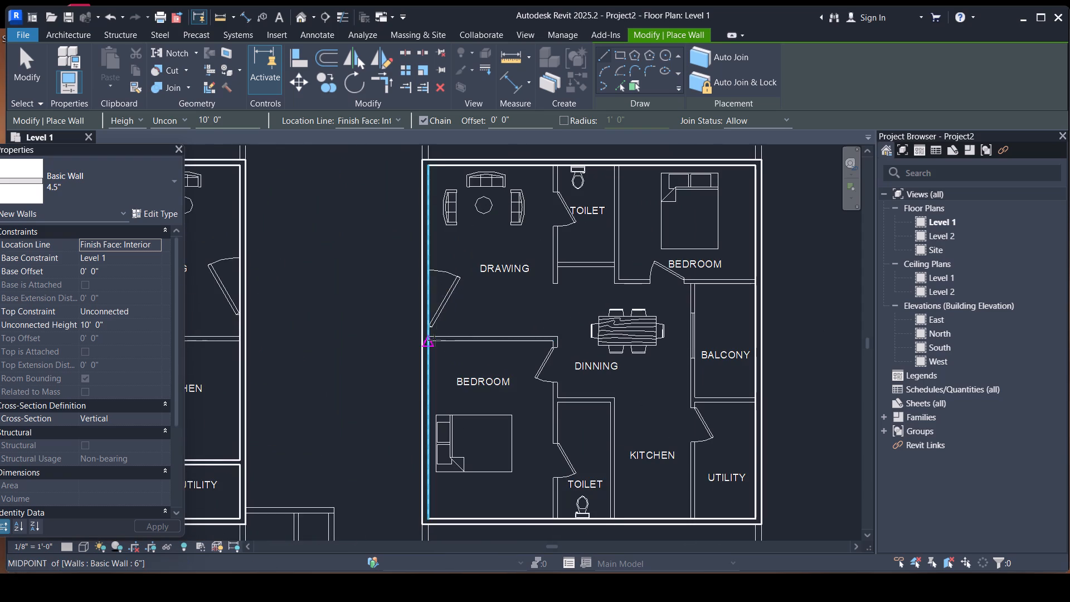
scroll(432, 339, "up", 3)
left_click(431, 334)
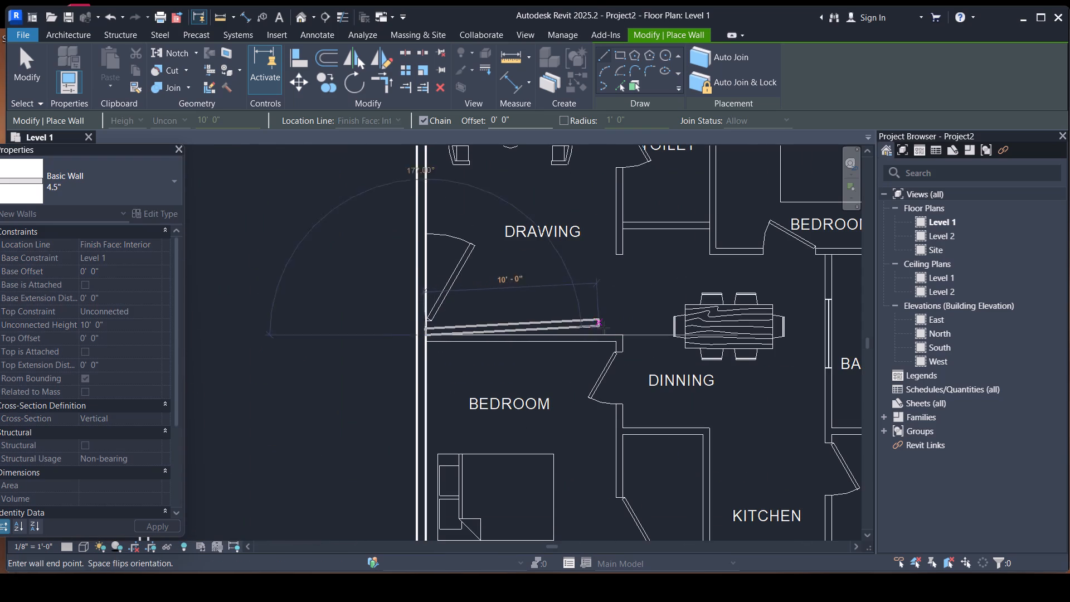
key("space")
left_click(623, 337)
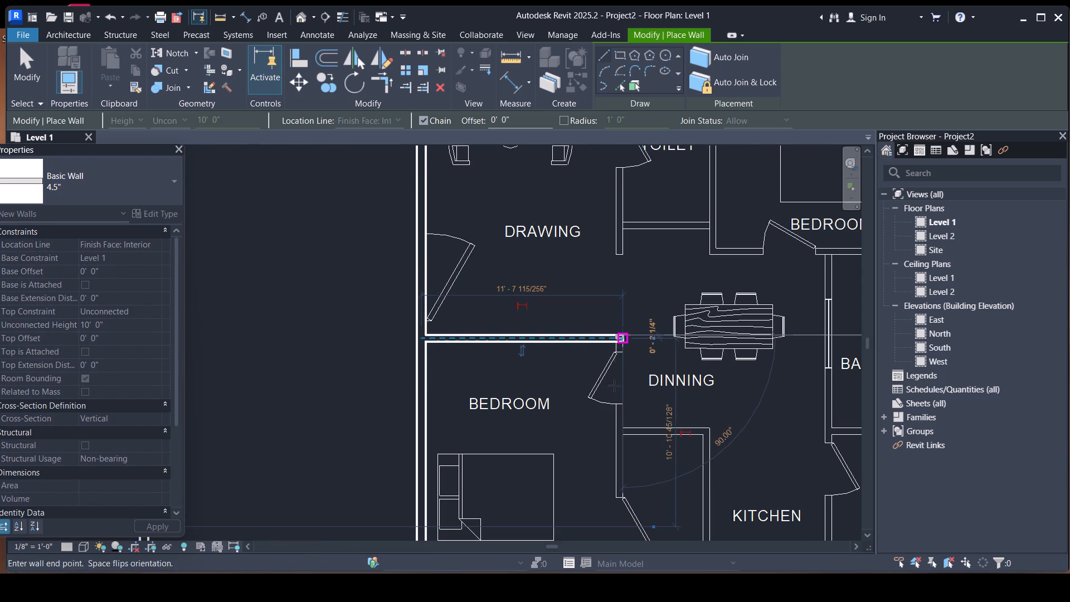
scroll(630, 471, "down", 3)
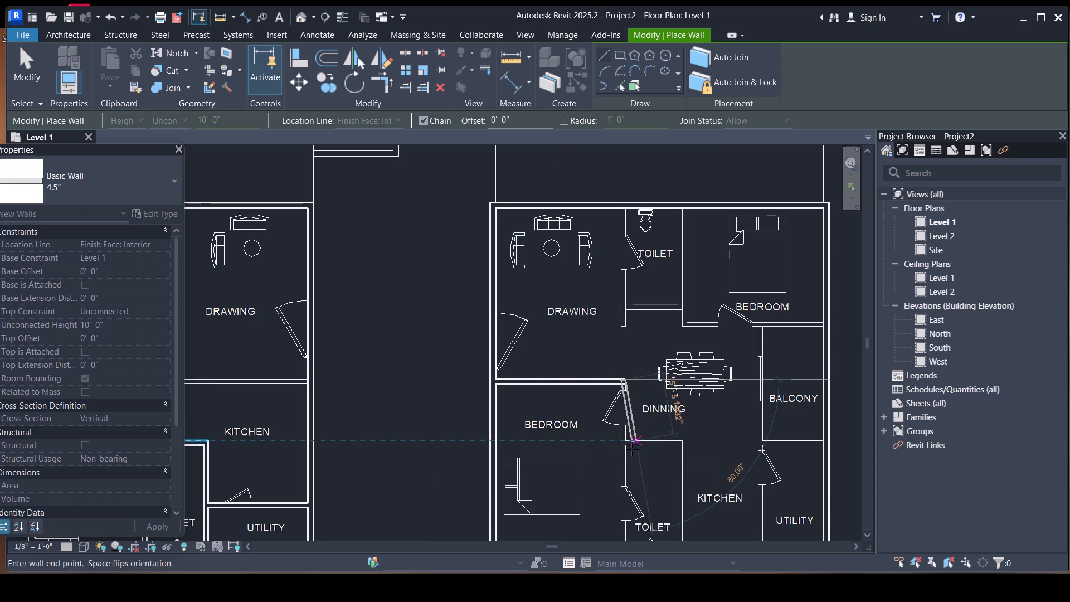
middle_click_drag(607, 481, 505, 324)
scroll(524, 389, "up", 4)
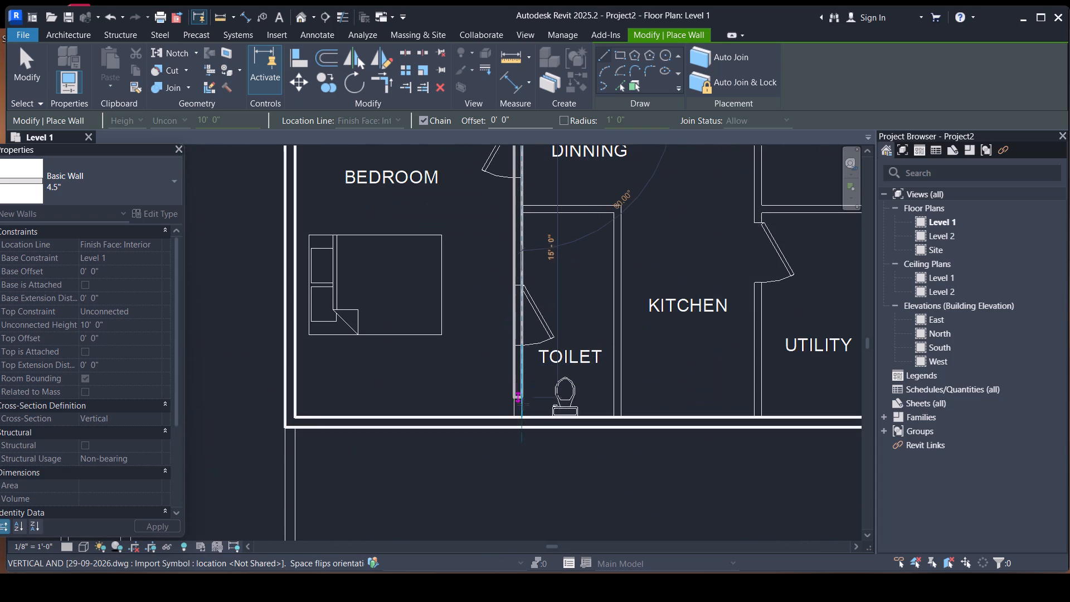
left_click(523, 415)
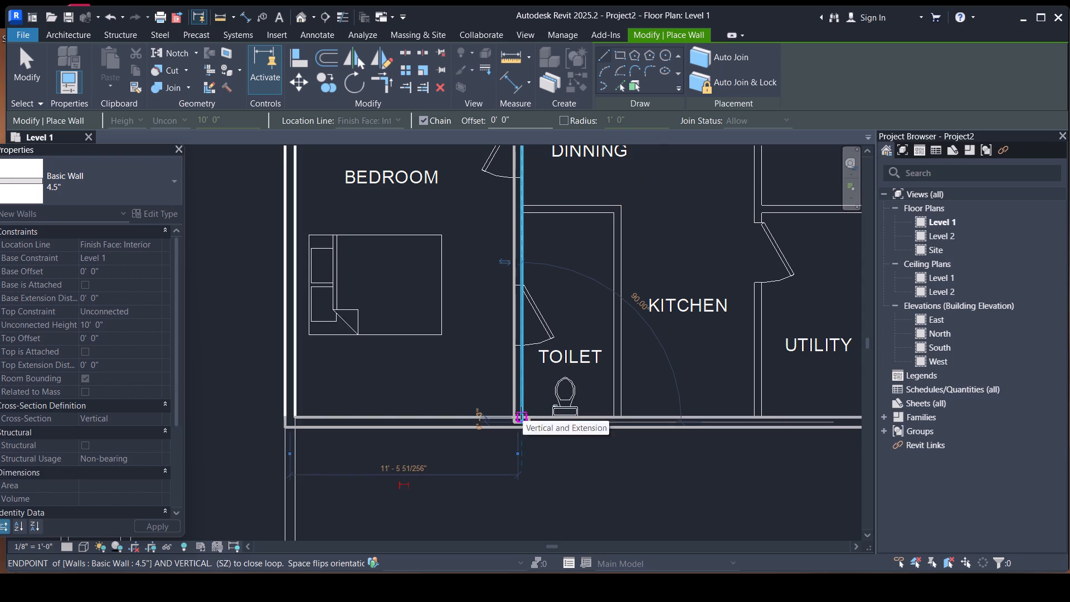
key("Escape")
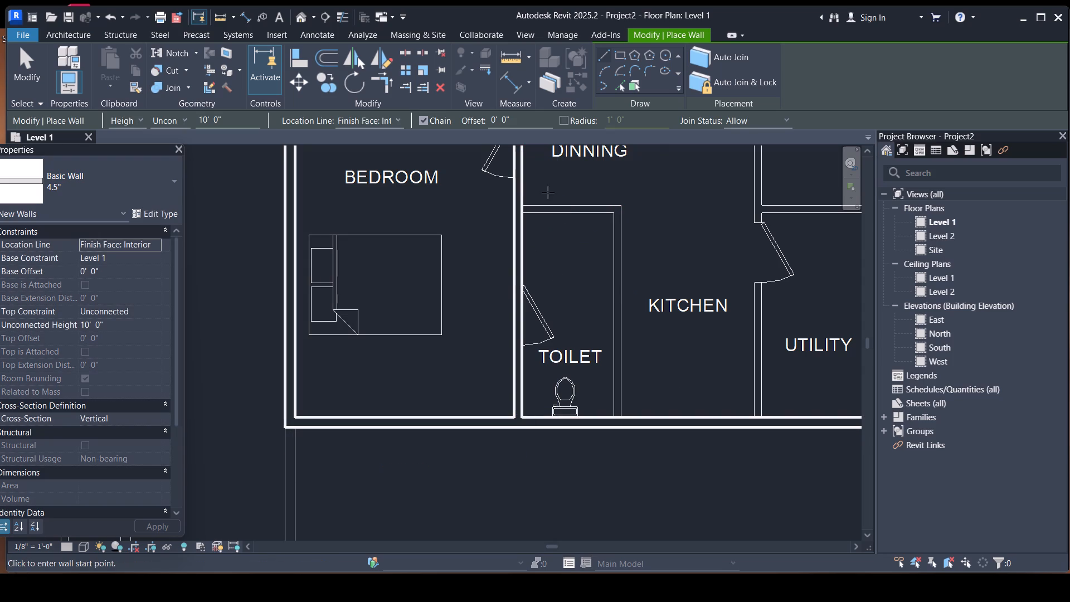
Draw chained 4.5" walls around the lower toilet: 5'-0" along its upper side, then down beside the kitchen to the lower exterior wall.
left_click(527, 205)
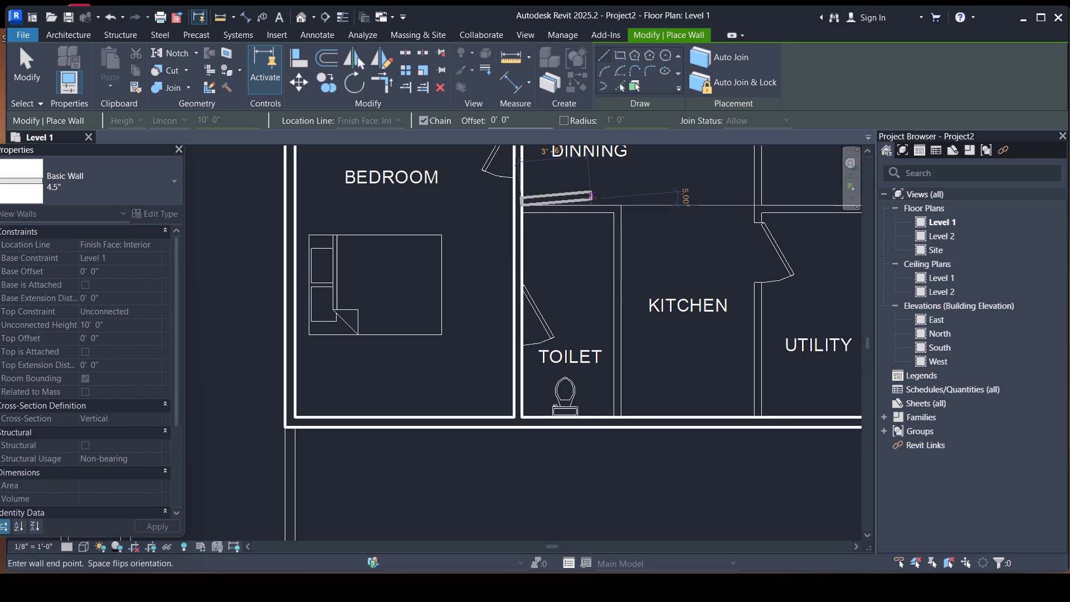
key("space")
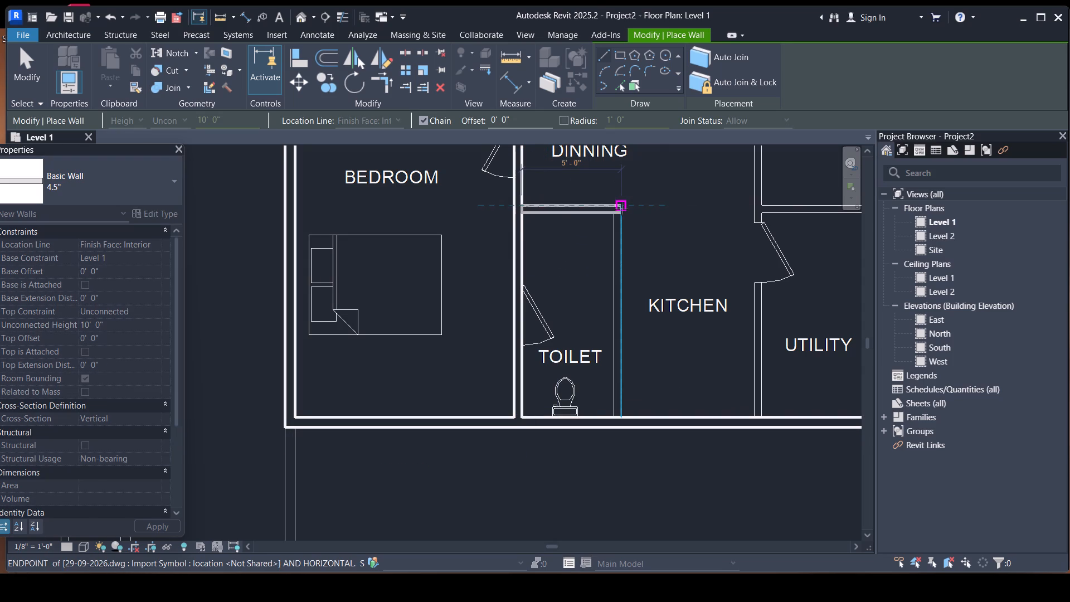
left_click(622, 207)
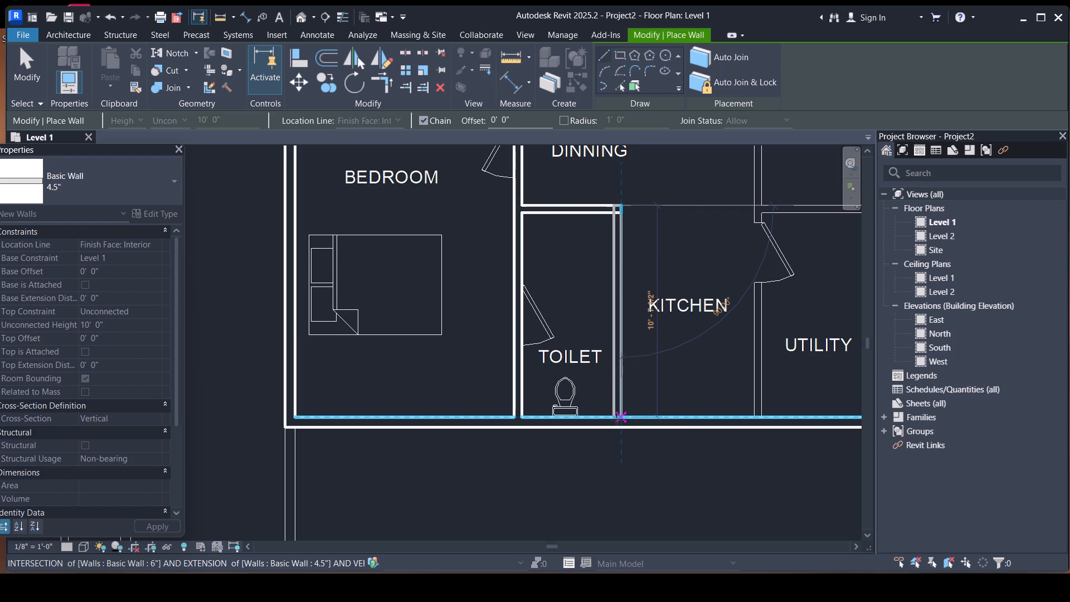
left_click(624, 416)
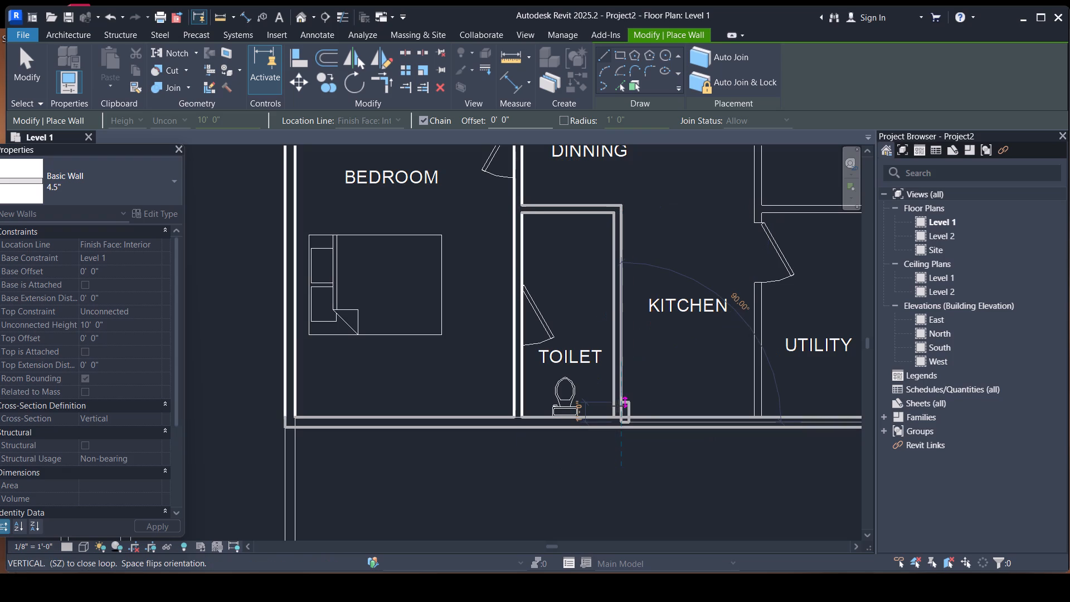
key("Escape")
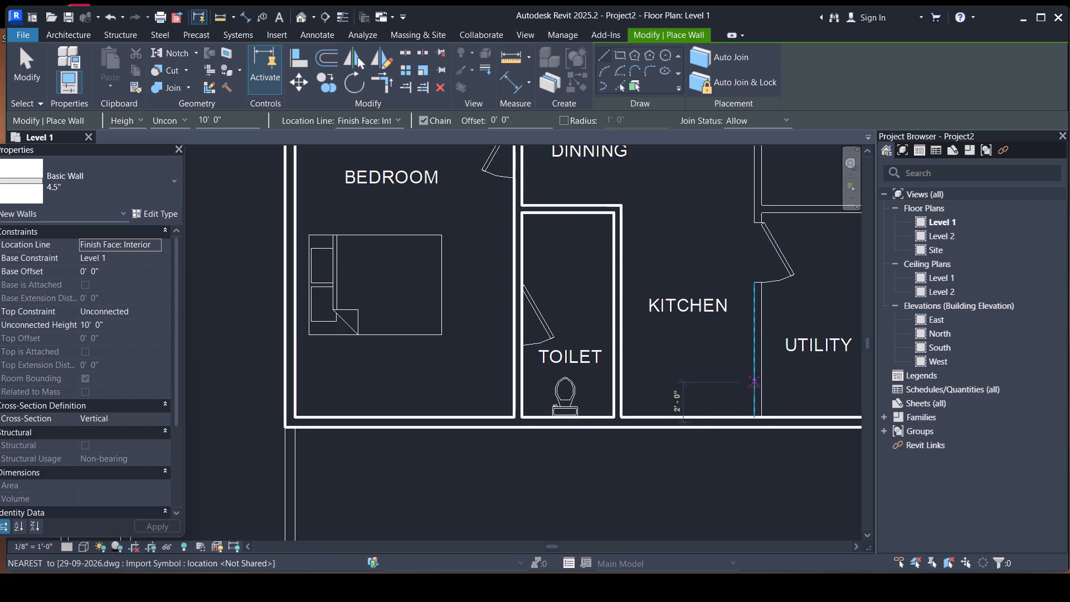
Draw a 4.5" wall about 20'-7" long from the lower exterior wall up between kitchen and utility, past the balcony to the upper bedroom's lower side.
left_click(753, 417)
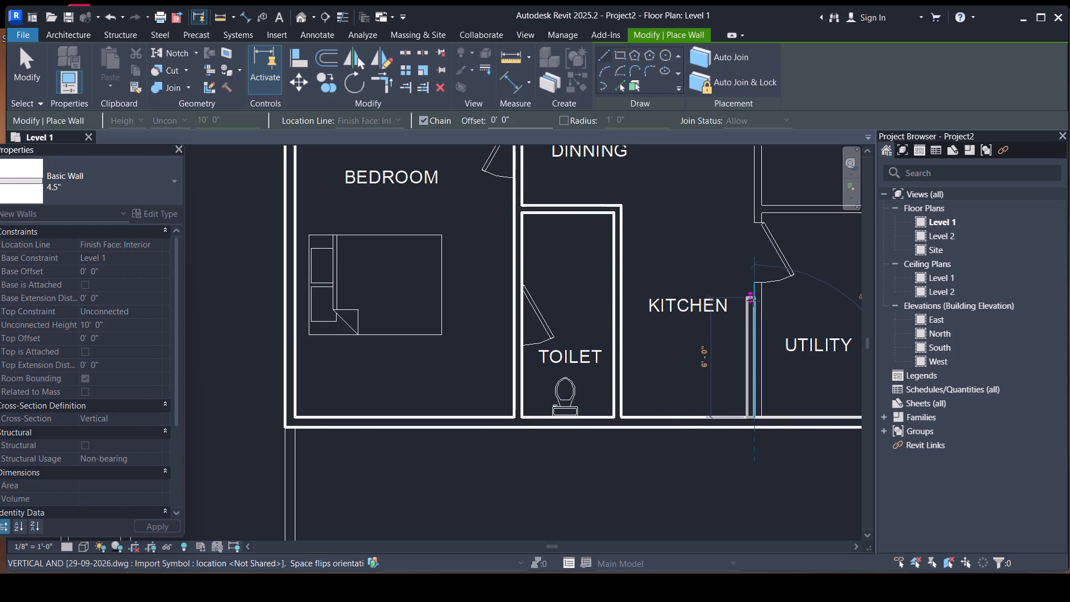
key("space")
scroll(743, 300, "down", 3)
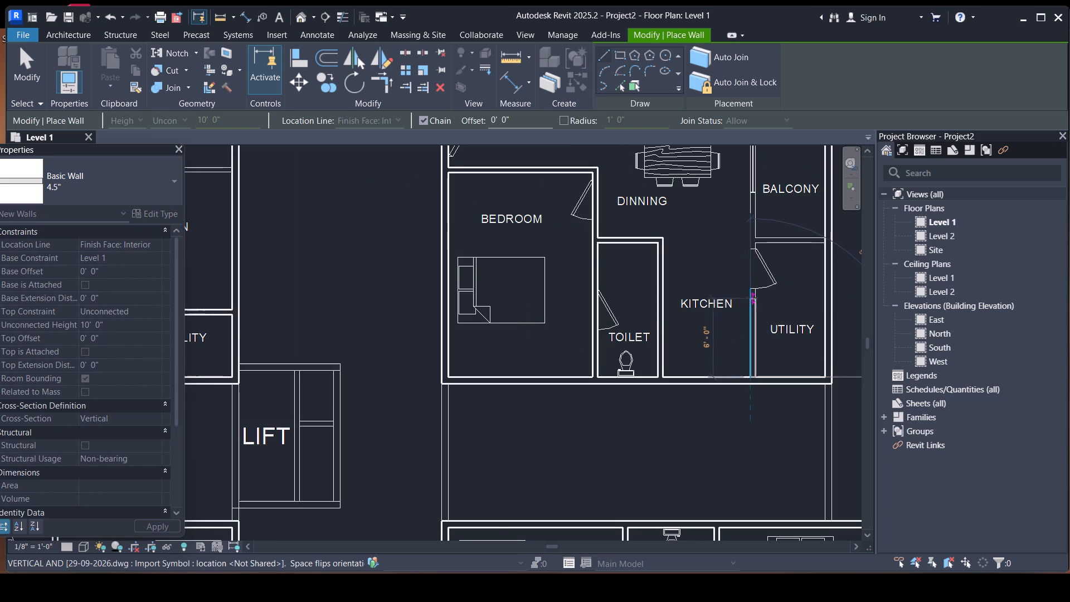
middle_click_drag(751, 298, 649, 473)
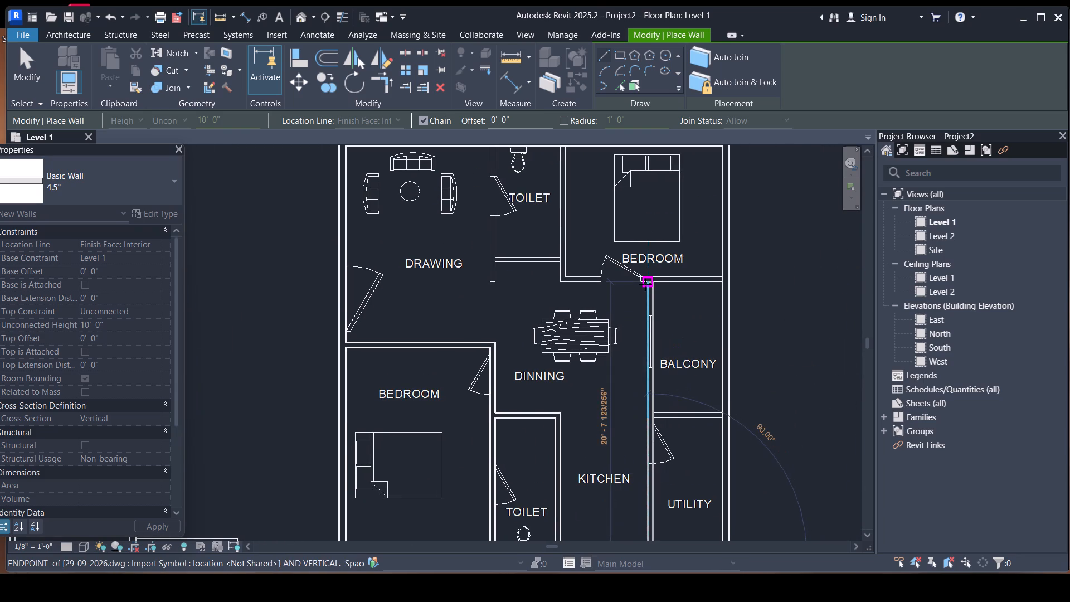
scroll(646, 284, "up", 8)
left_click(659, 280)
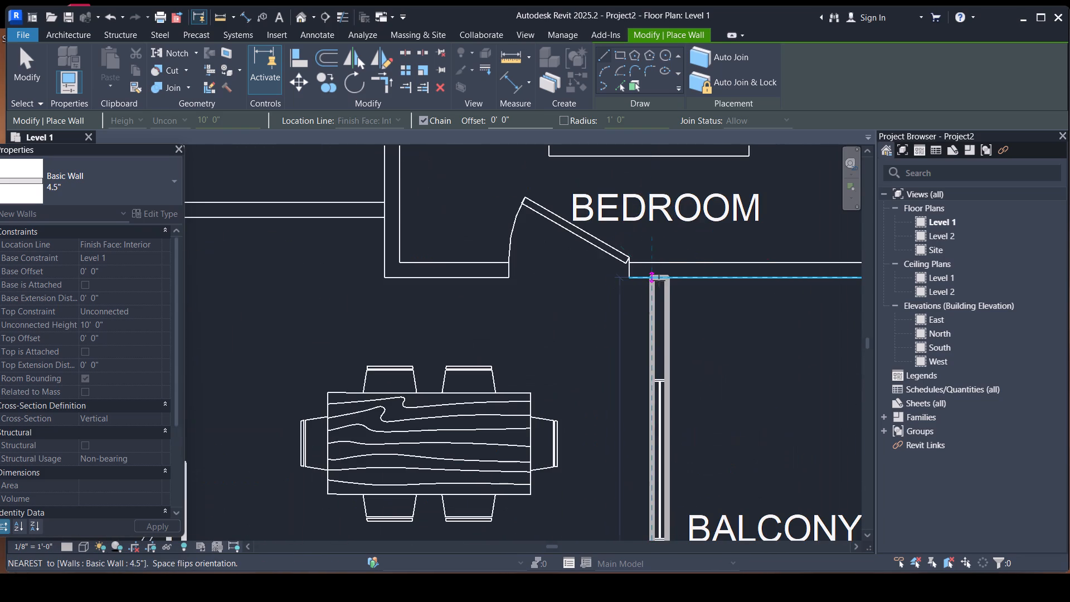
key("Escape")
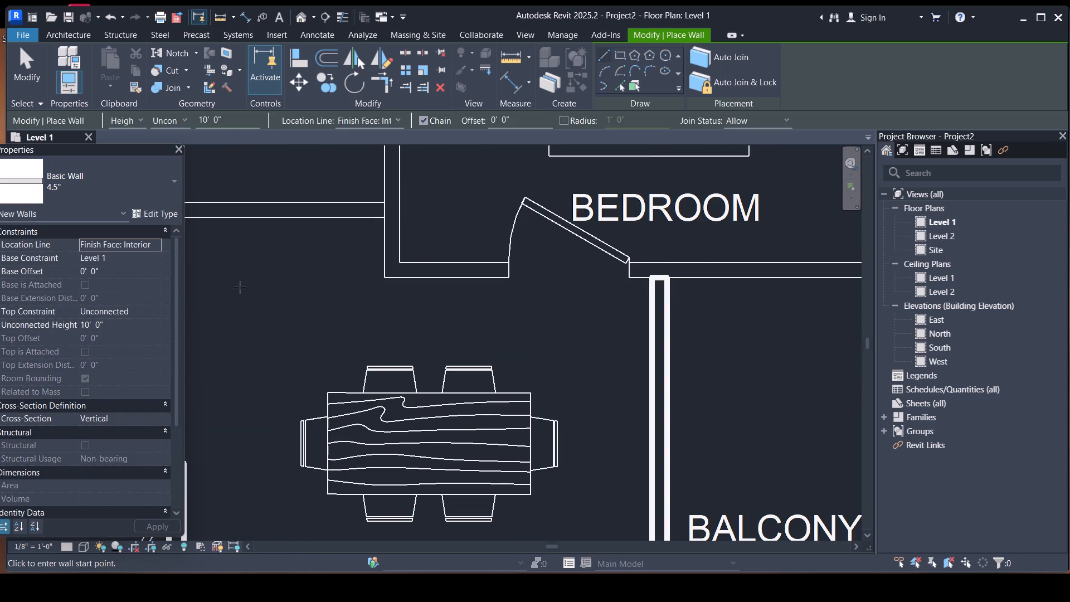
Draw a 4.5" wall between balcony and utility, from the exterior wall to the dining and kitchen partition.
scroll(388, 272, "down", 4)
middle_click_drag(607, 469, 581, 371)
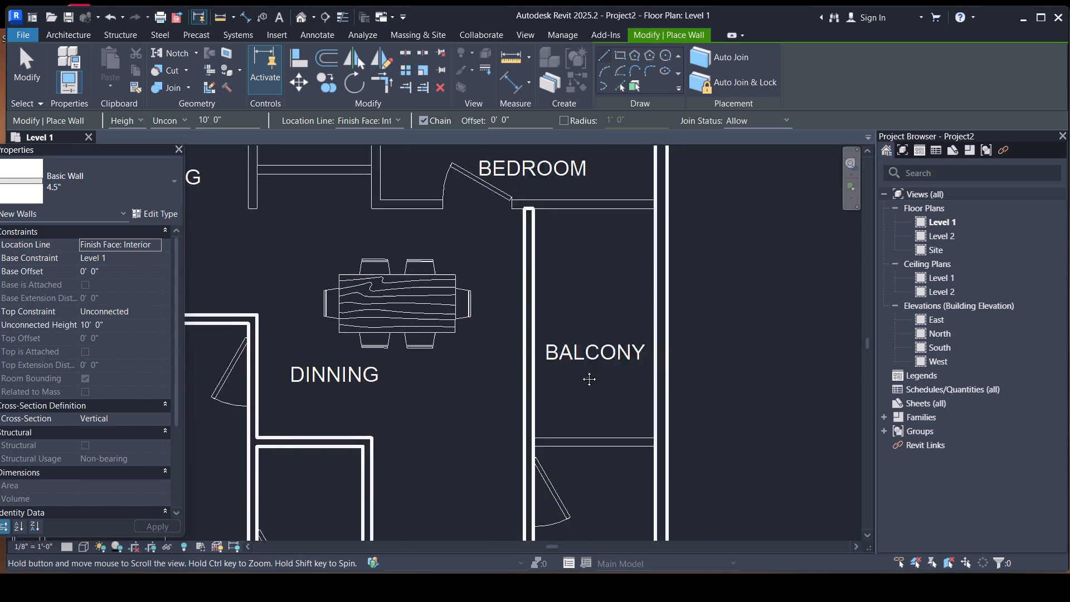
middle_click_drag(581, 371, 568, 327)
scroll(627, 352, "up", 5)
left_click(638, 370)
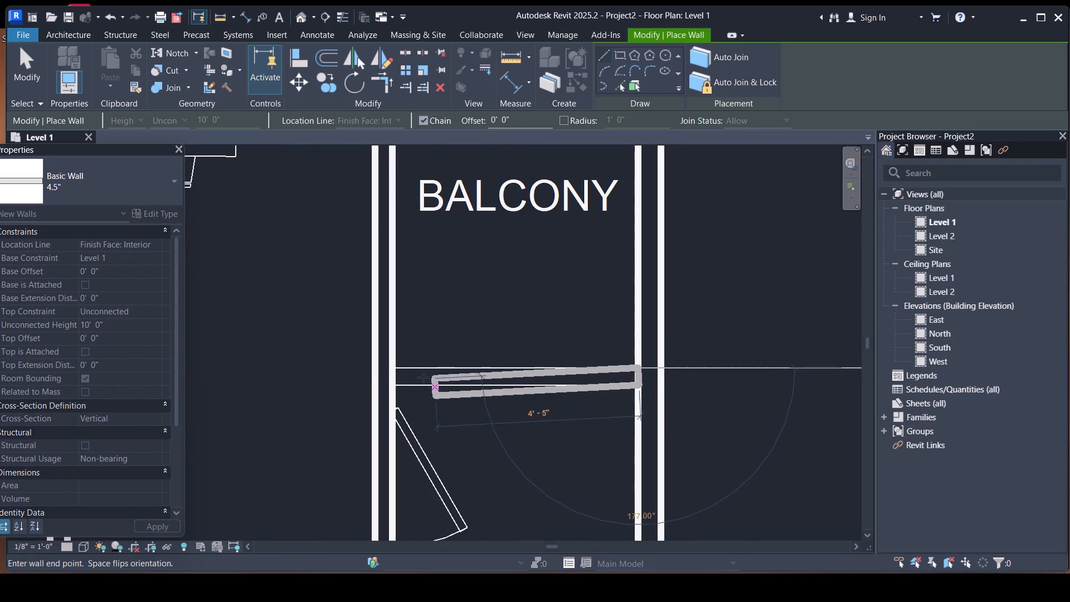
left_click(397, 361)
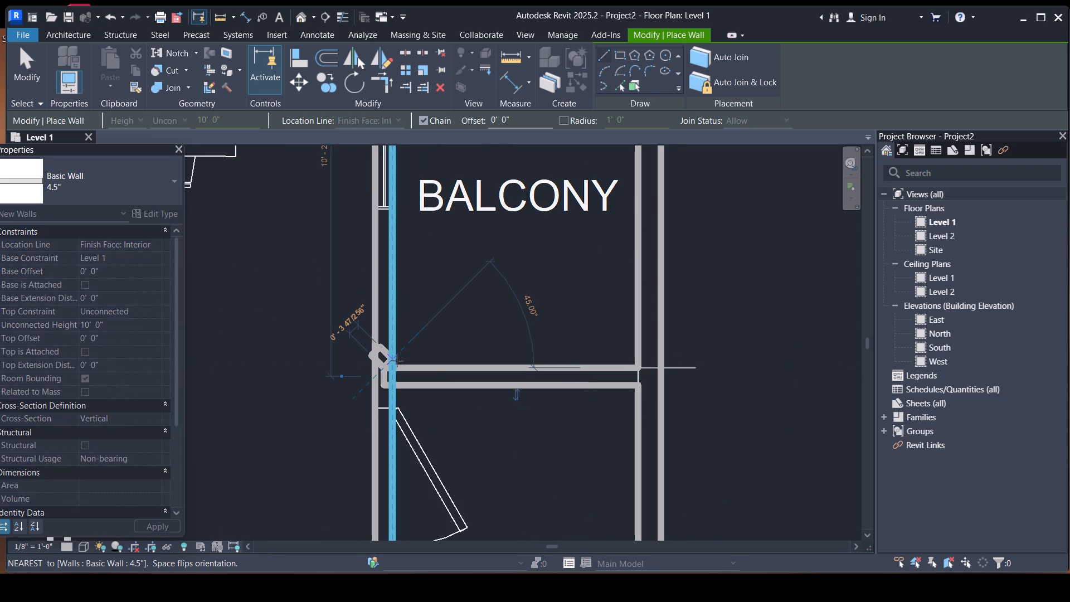
key("Escape")
Draw a 4.5" wall between drawing room and upper toilet, from the upper exterior wall down to the plan wall's end beyond the toilet.
scroll(483, 215, "down", 4)
scroll(518, 244, "down", 2)
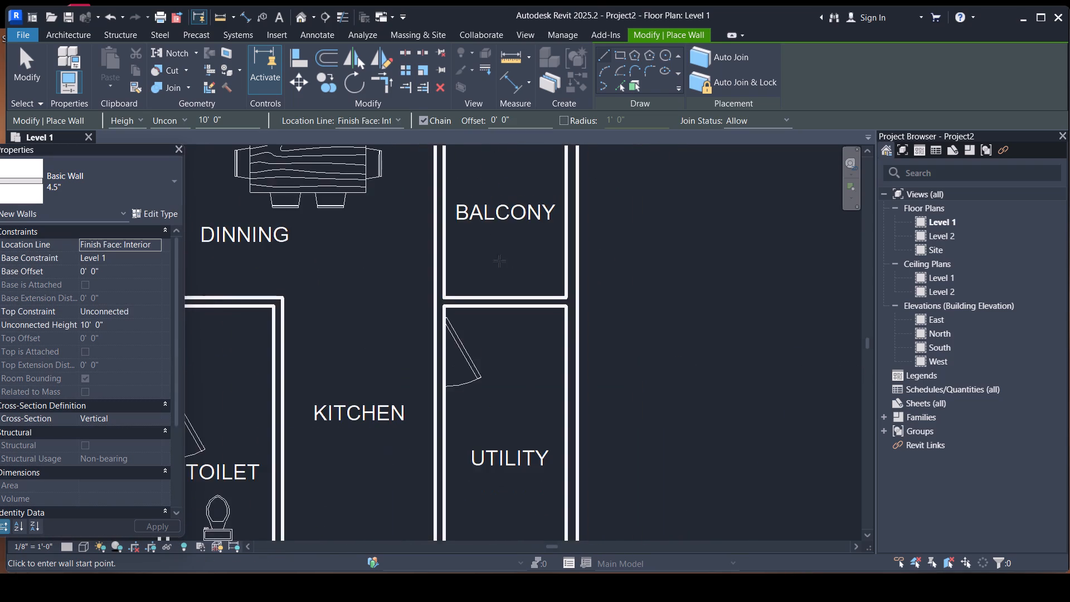
middle_click_drag(535, 326, 698, 585)
scroll(549, 355, "down", 1)
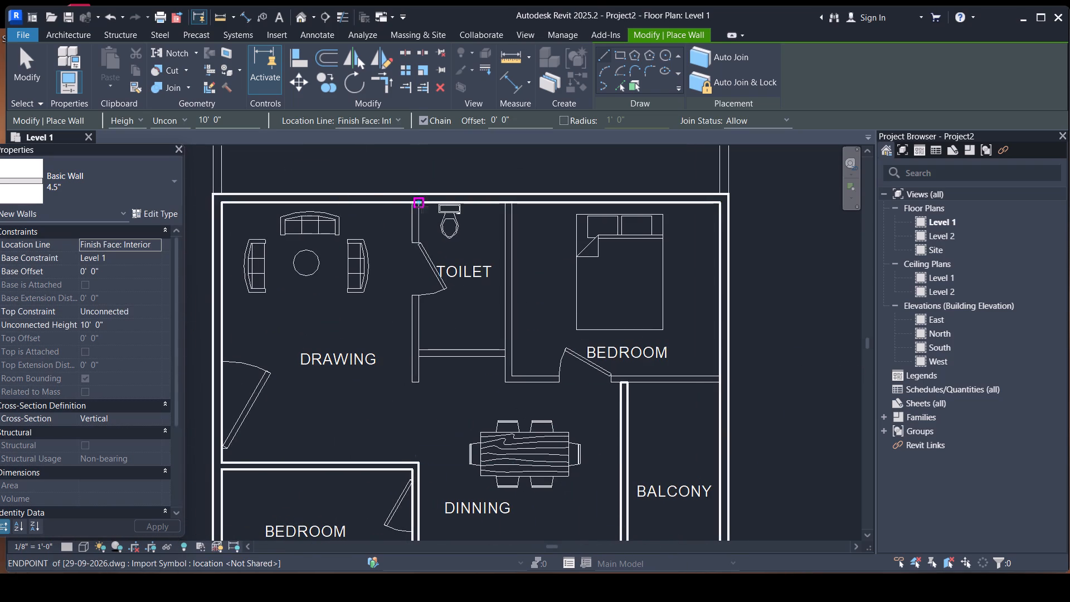
scroll(422, 206, "up", 3)
left_click(407, 203)
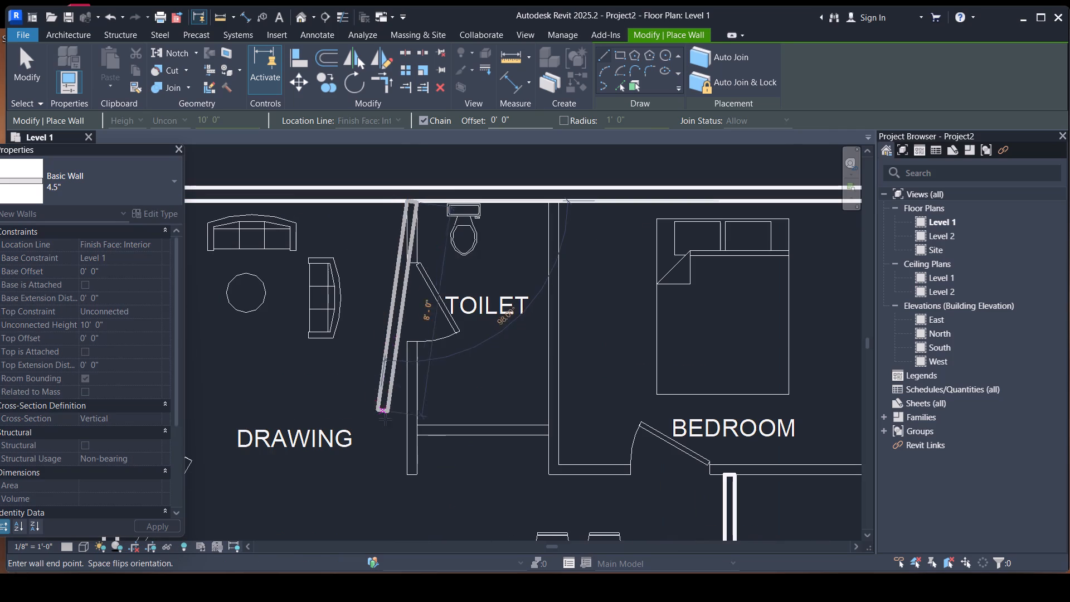
left_click(410, 475)
key("Escape")
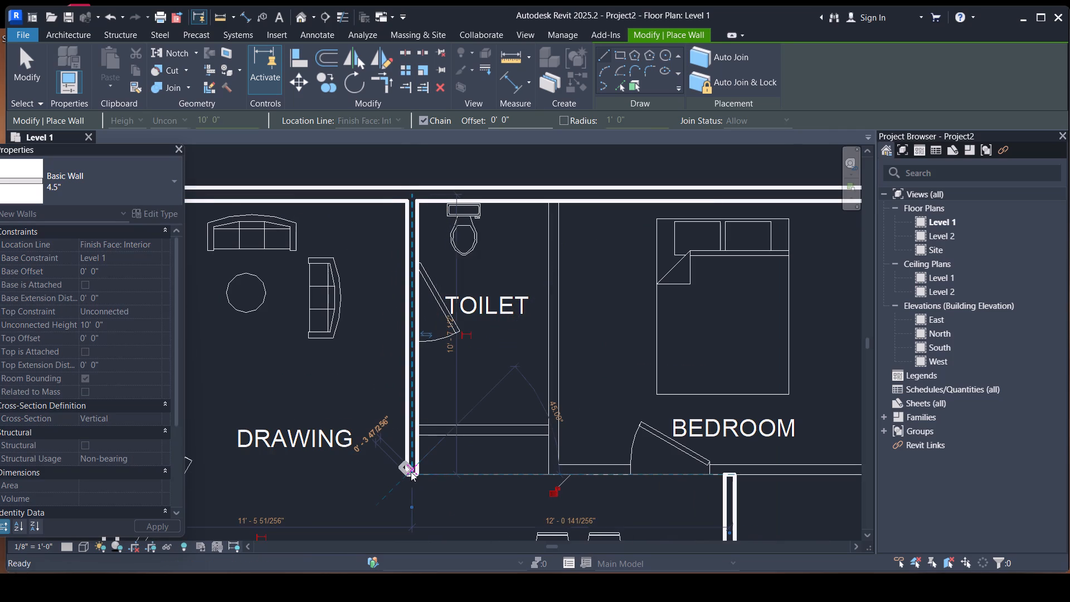
Draw chained 4.5" walls 5'-0" along the upper toilet's lower side, then up between toilet and bedroom to the upper exterior wall.
left_click(416, 426)
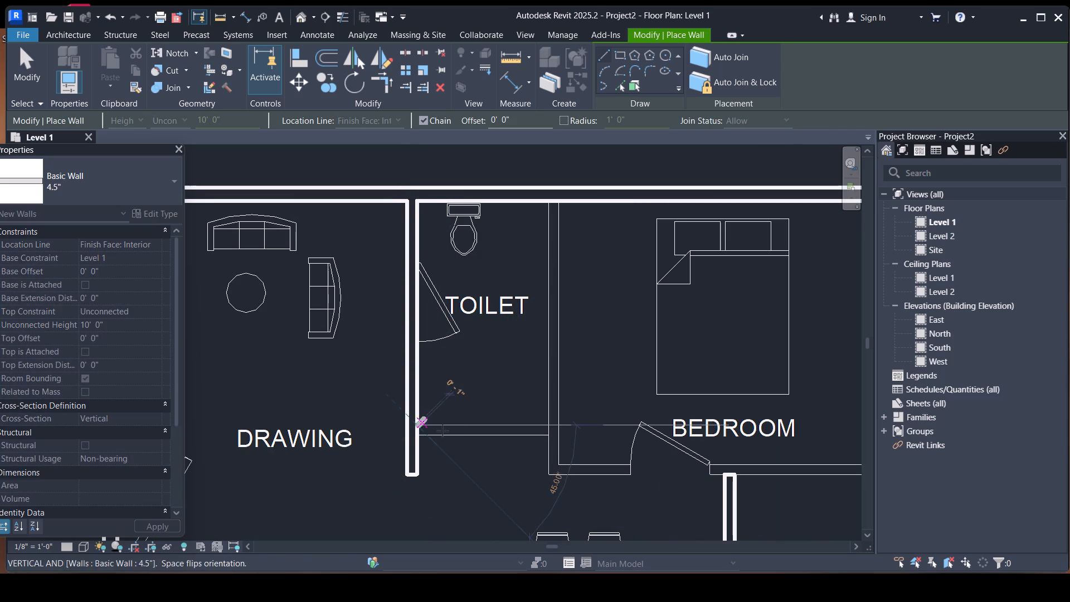
key("space")
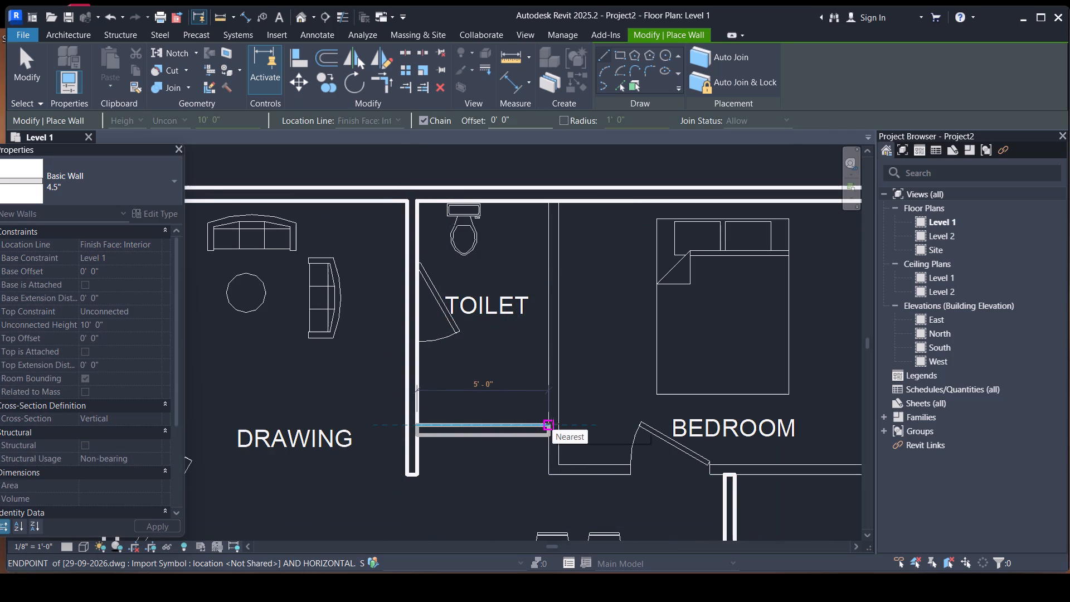
left_click(549, 429)
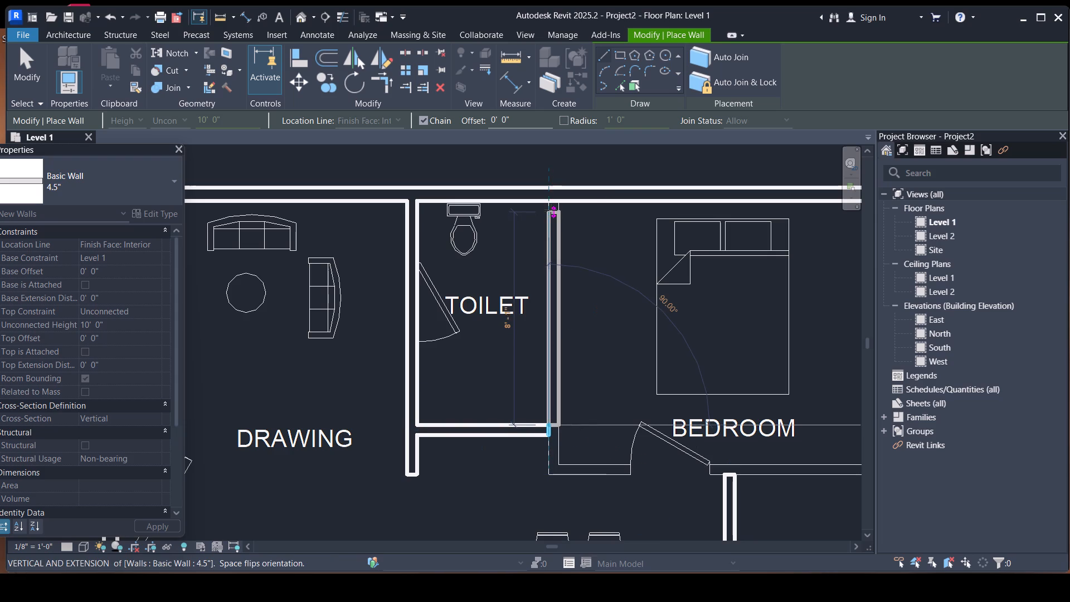
left_click(548, 205)
key("Escape")
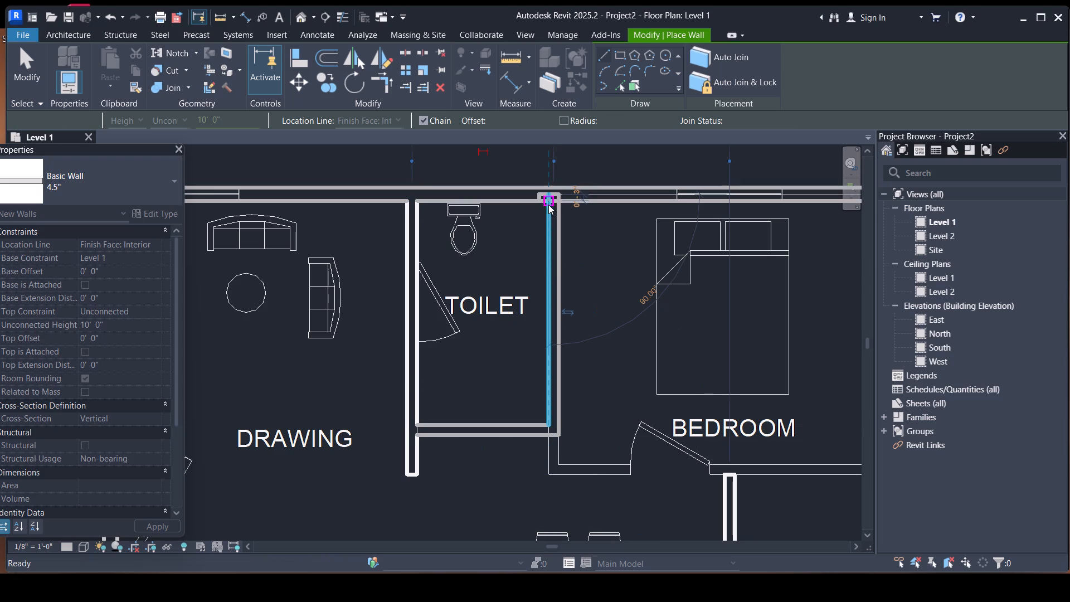
Draw chained 4.5" walls from the upper toilet's lower corner down, then along the bedroom's lower side to the balcony-side exterior wall.
scroll(562, 224, "down", 2)
middle_click_drag(632, 384, 451, 341)
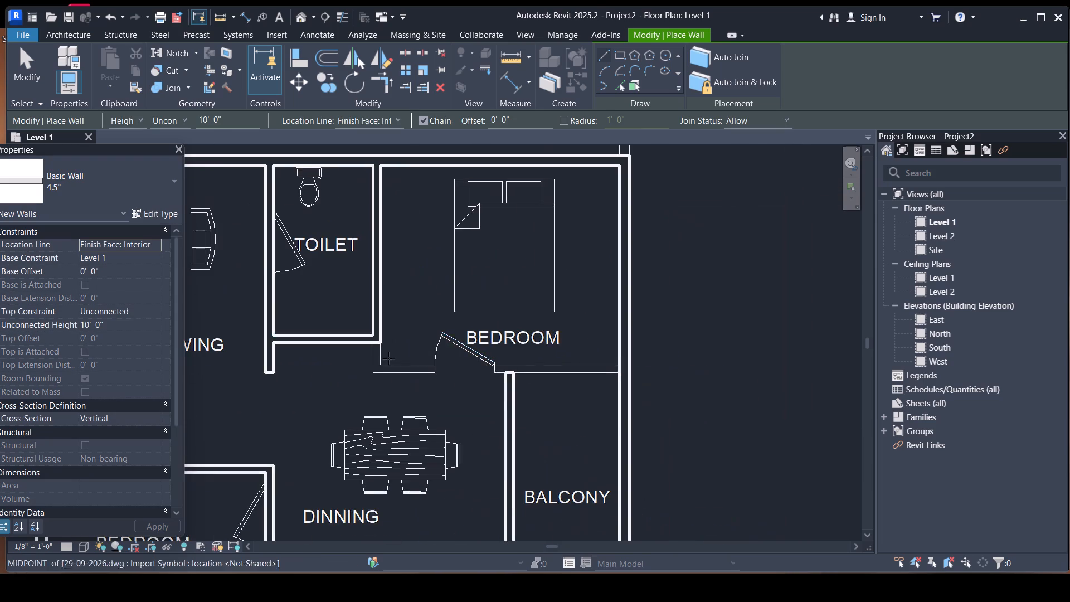
scroll(387, 358, "up", 6)
left_click(372, 335)
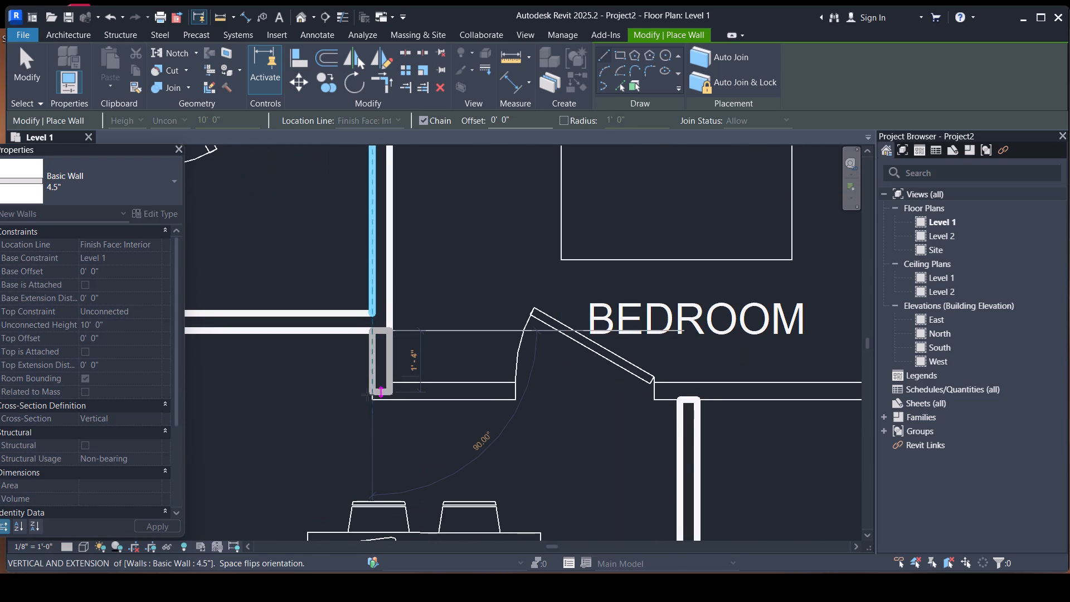
left_click(367, 405)
scroll(646, 390, "down", 2)
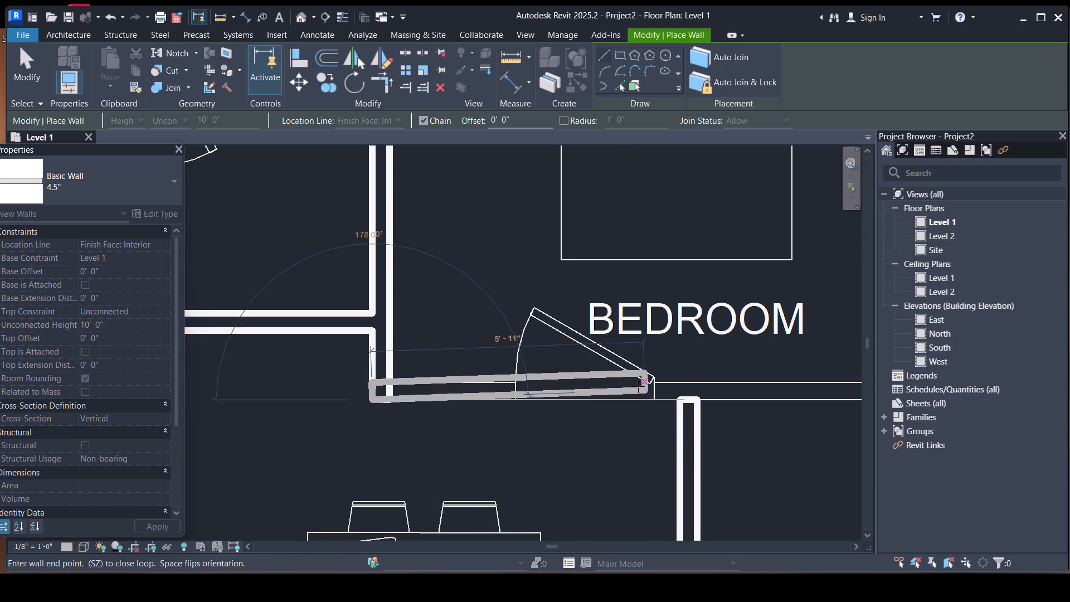
scroll(638, 386, "down", 4)
left_click(769, 392)
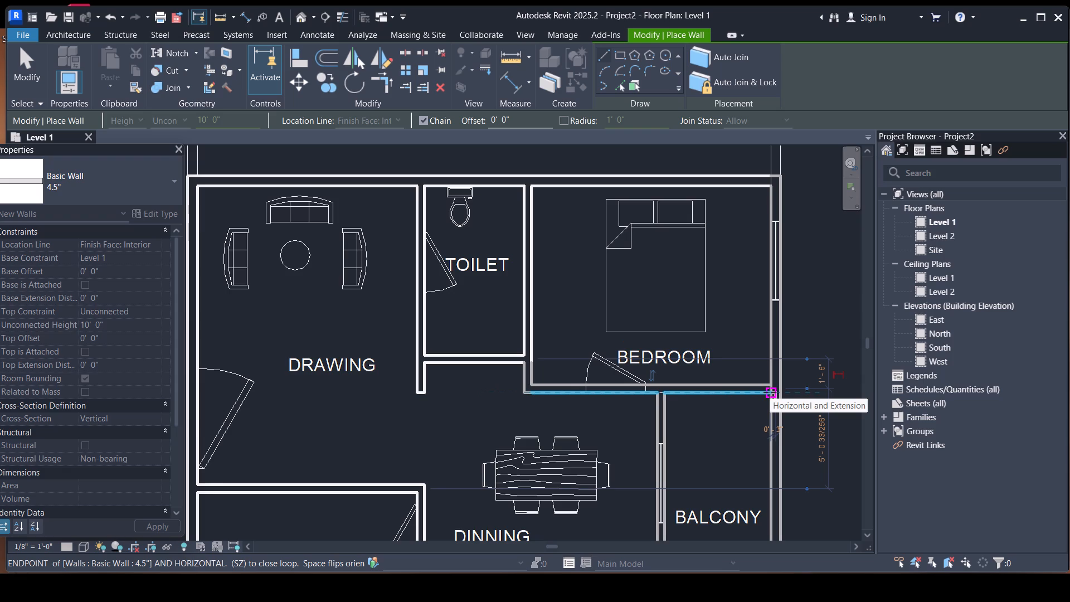
key("Escape")
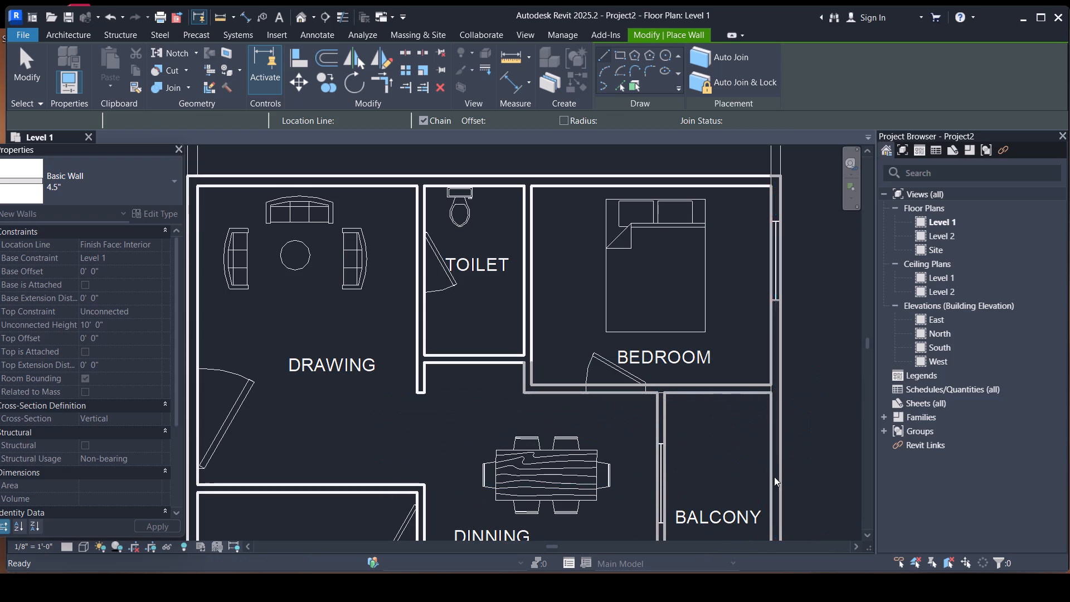
key("grave")
In the next apartment up, draw chained 4.5" walls 12'-0" down between bedroom and toilet, then along the bedroom's lower side to the exterior wall.
scroll(558, 242, "down", 5)
scroll(722, 308, "down", 3)
scroll(582, 372, "down", 2)
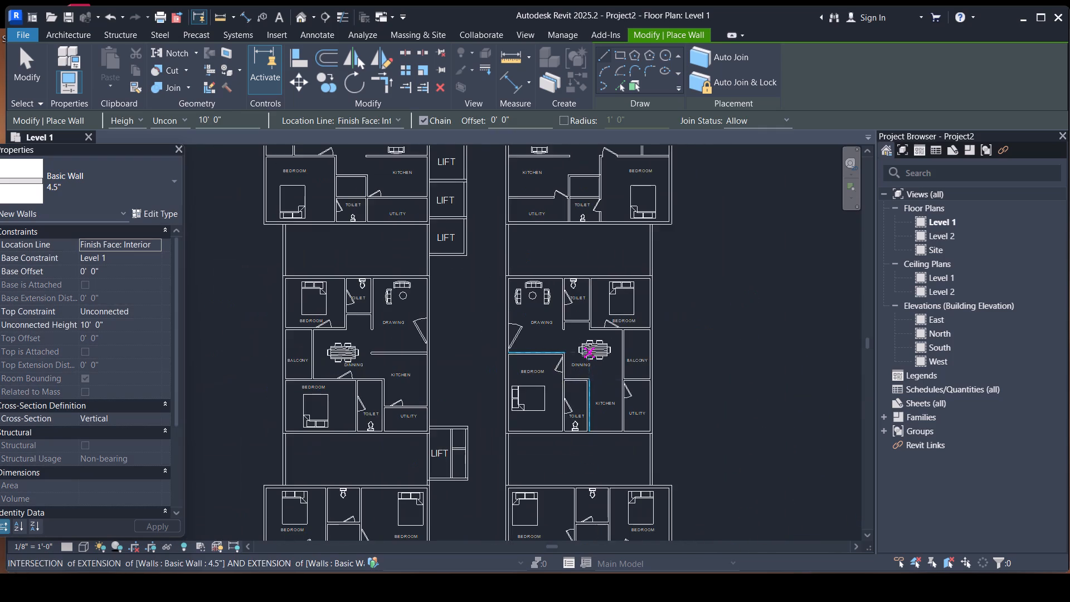
middle_click_drag(581, 348, 545, 510)
scroll(504, 204, "up", 8)
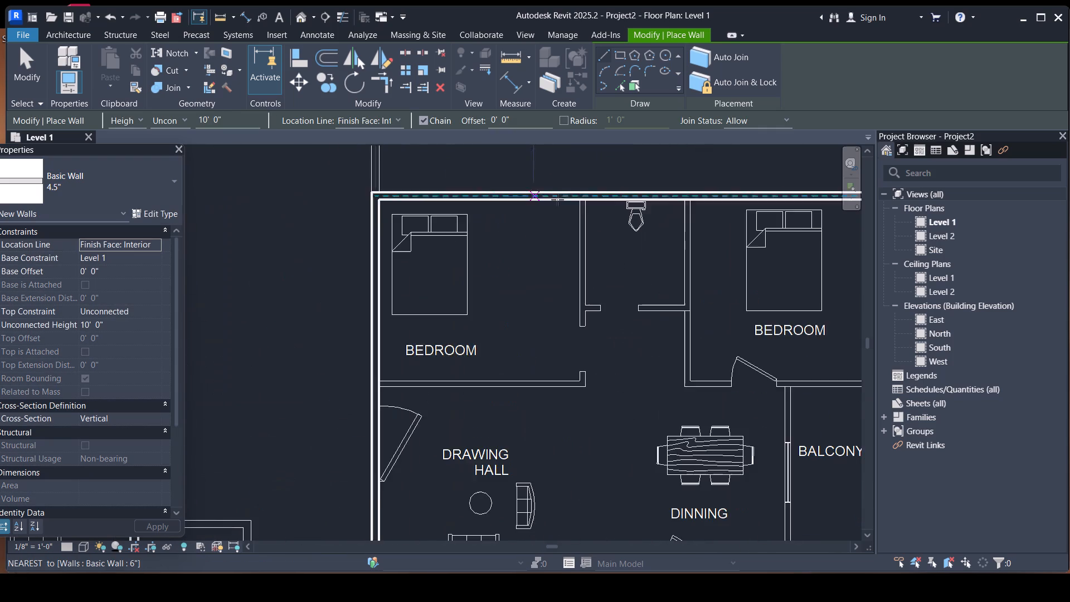
scroll(563, 201, "up", 8)
left_click(589, 197)
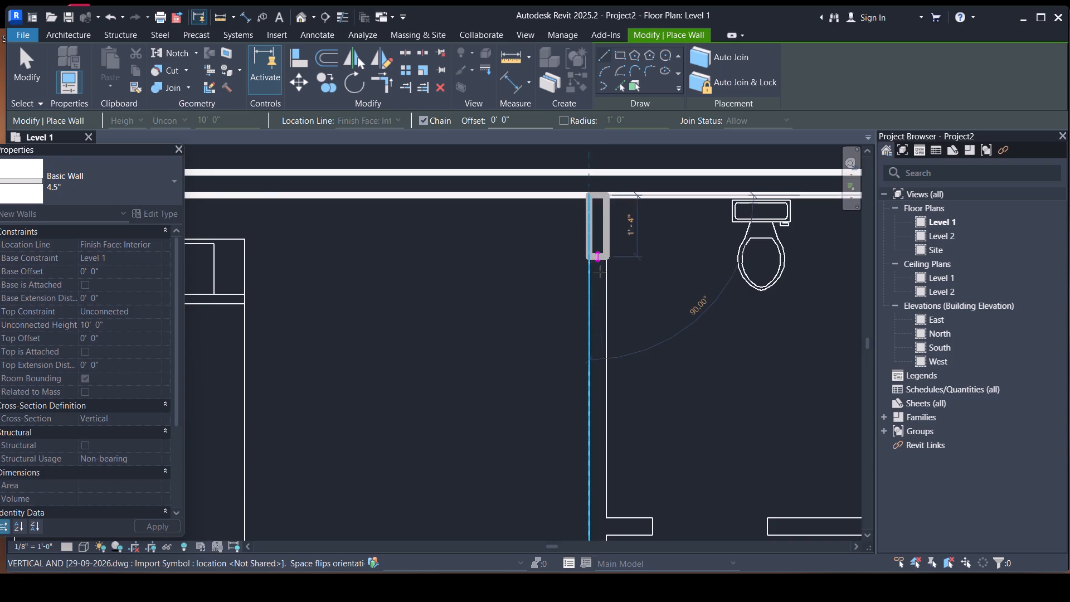
scroll(577, 337, "down", 4)
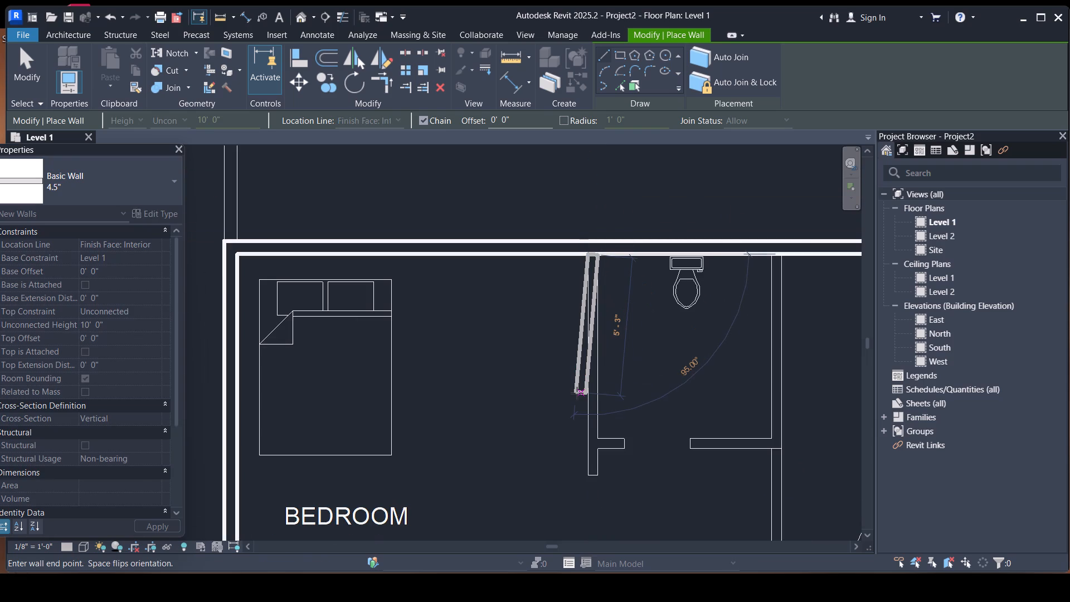
scroll(625, 414, "down", 9)
scroll(615, 417, "up", 9)
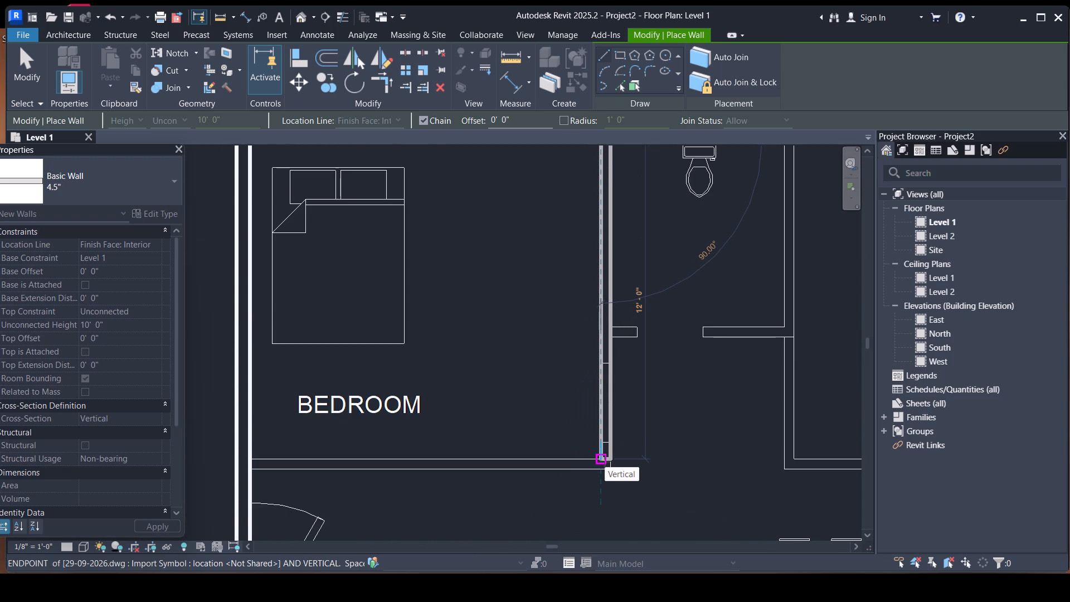
left_click(605, 461)
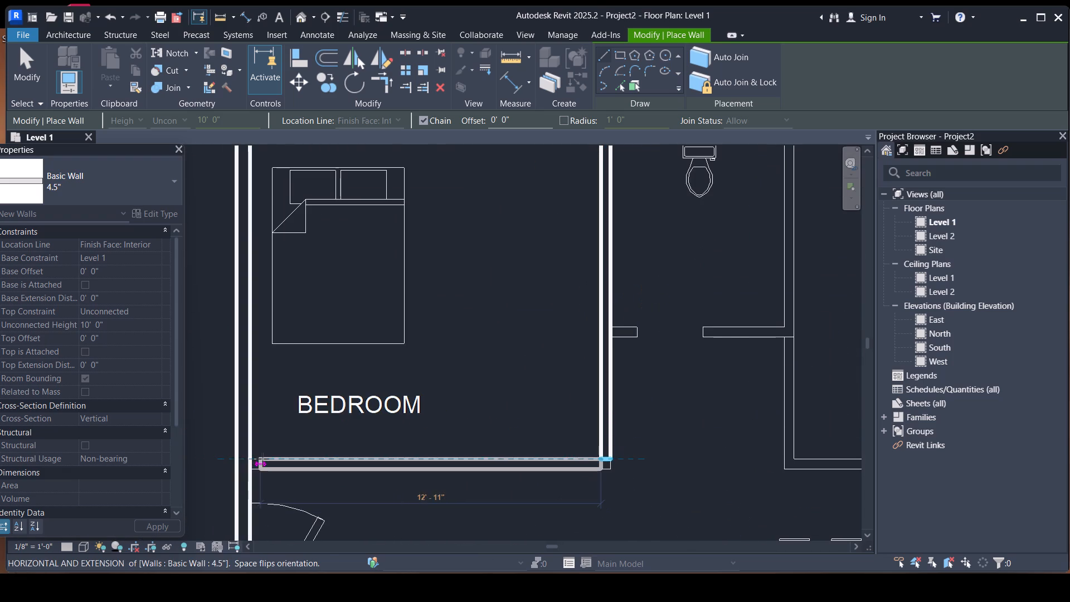
left_click(252, 459)
key("grave")
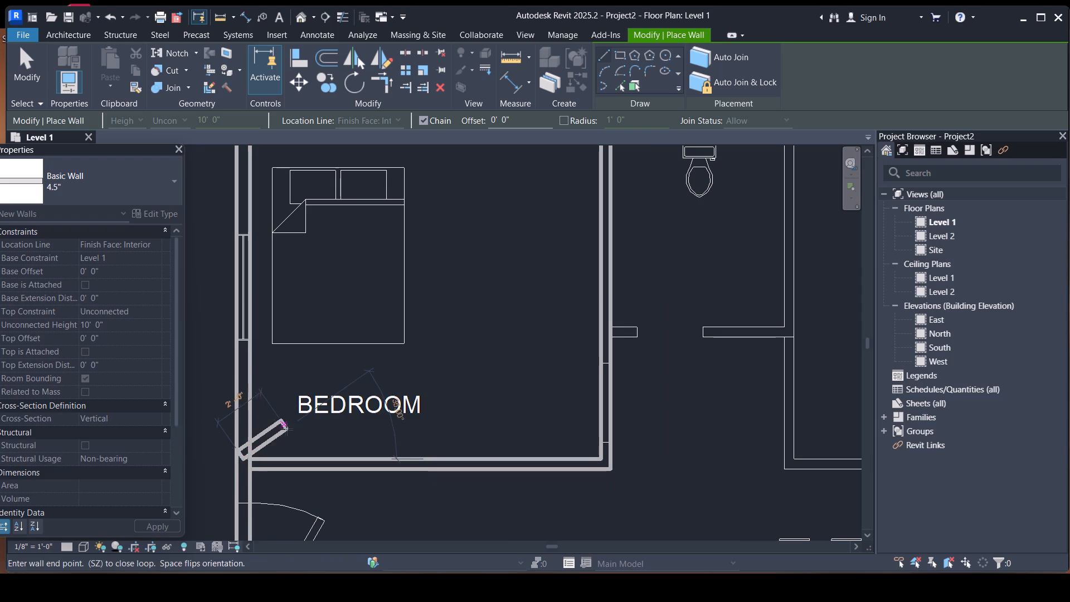
key("Escape")
Draw a 4.5" wall along the upper toilet's lower side, from the bedroom wall to the plan wall on the toilet's far side.
scroll(358, 365, "down", 7)
scroll(482, 347, "up", 11)
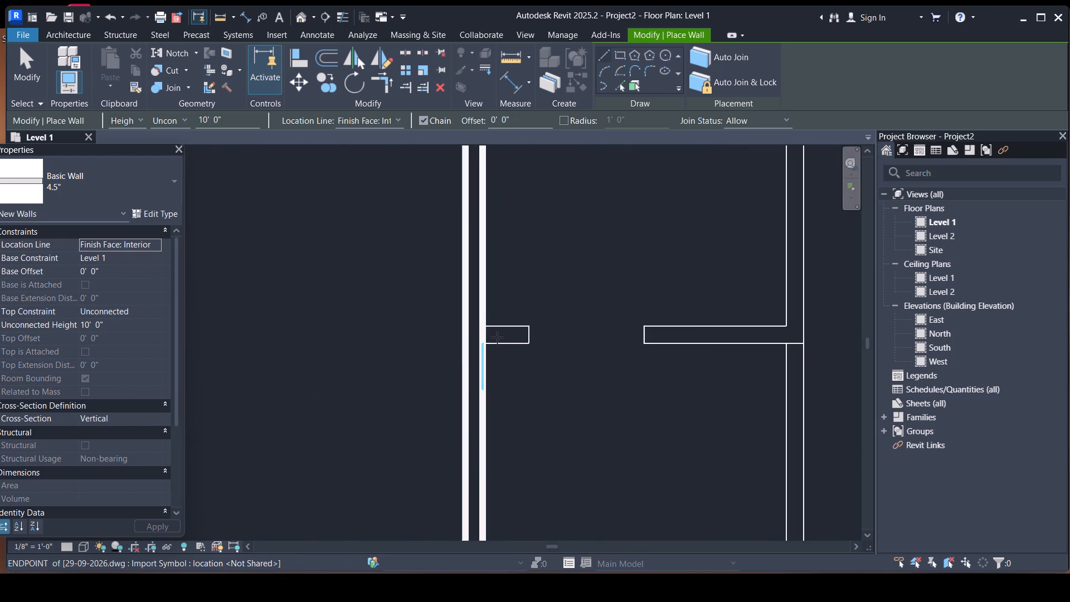
left_click(486, 331)
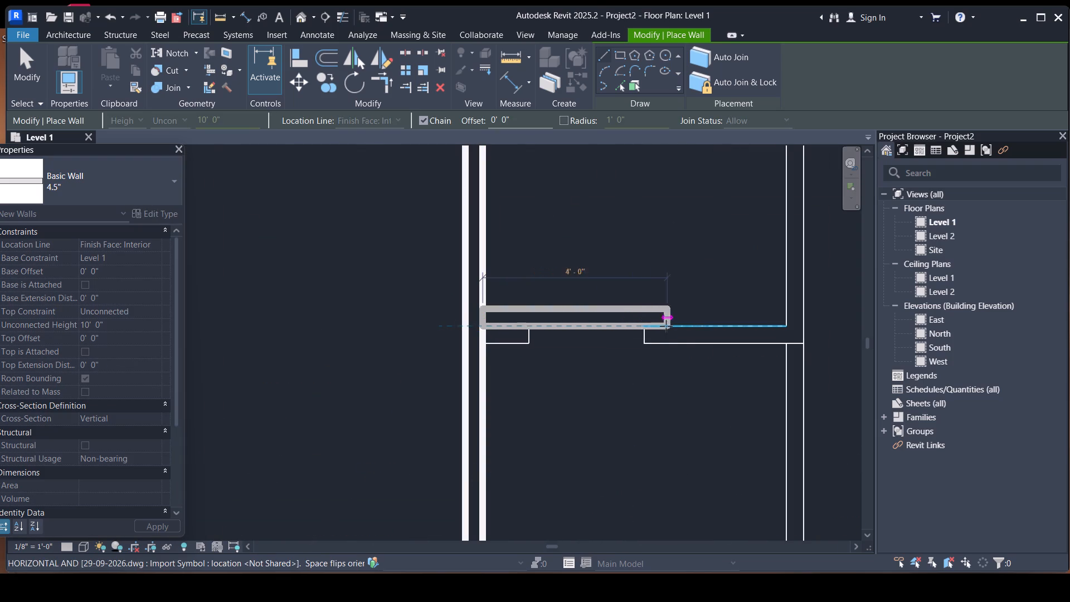
key("space")
left_click(789, 328)
key("Escape")
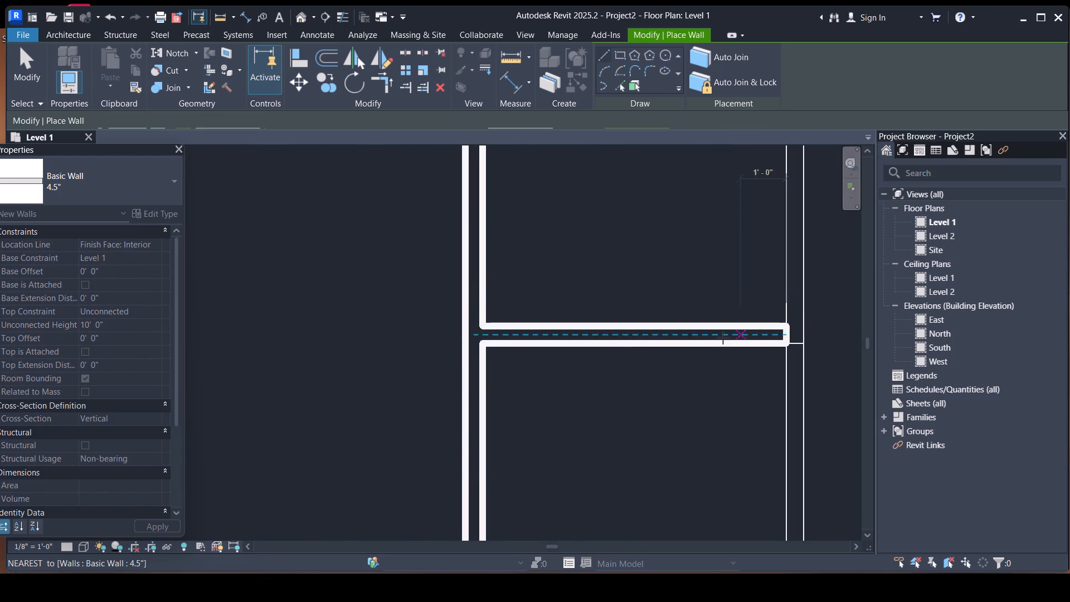
Draw chained 4.5" walls 12'-4 1/2" down between upper toilet and balcony-side bedroom, then along that bedroom's lower side to the exterior wall.
scroll(713, 340, "down", 7)
middle_click_drag(680, 380, 471, 410)
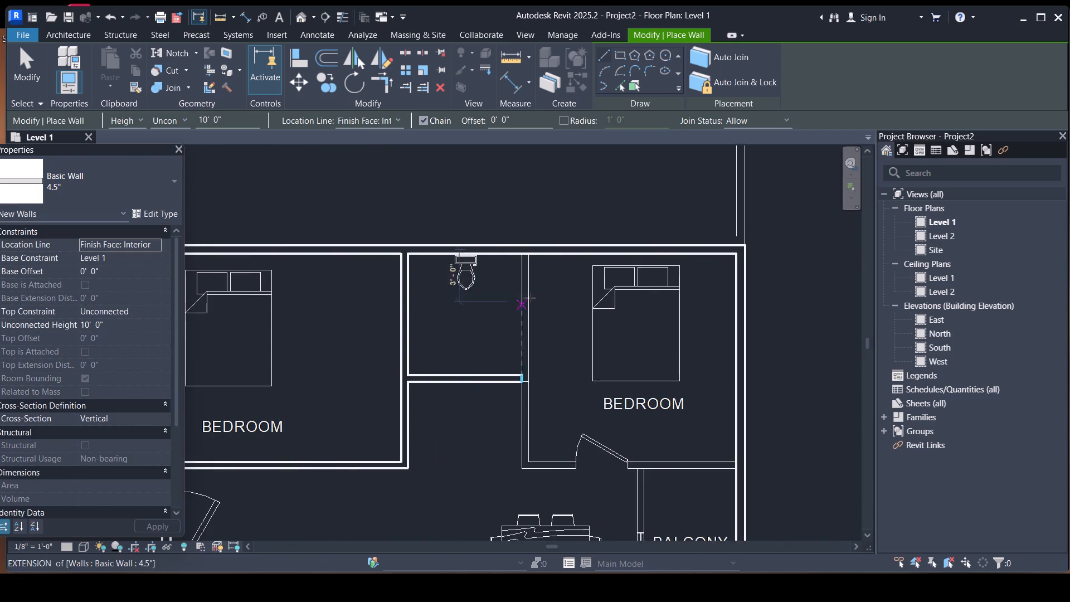
scroll(527, 269, "up", 3)
left_click(519, 248)
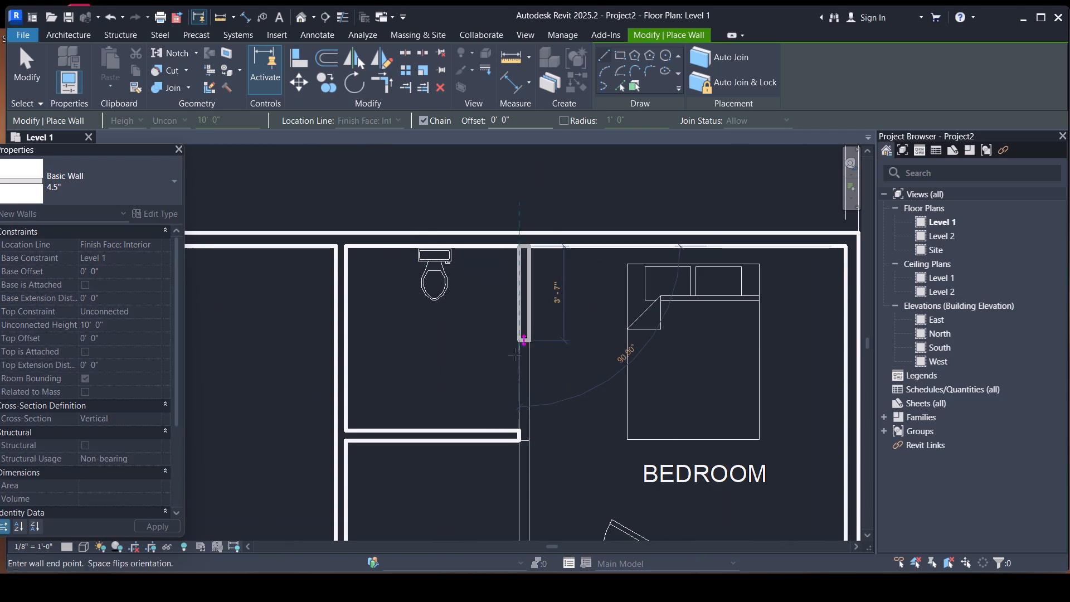
scroll(519, 396, "down", 8)
scroll(519, 449, "up", 10)
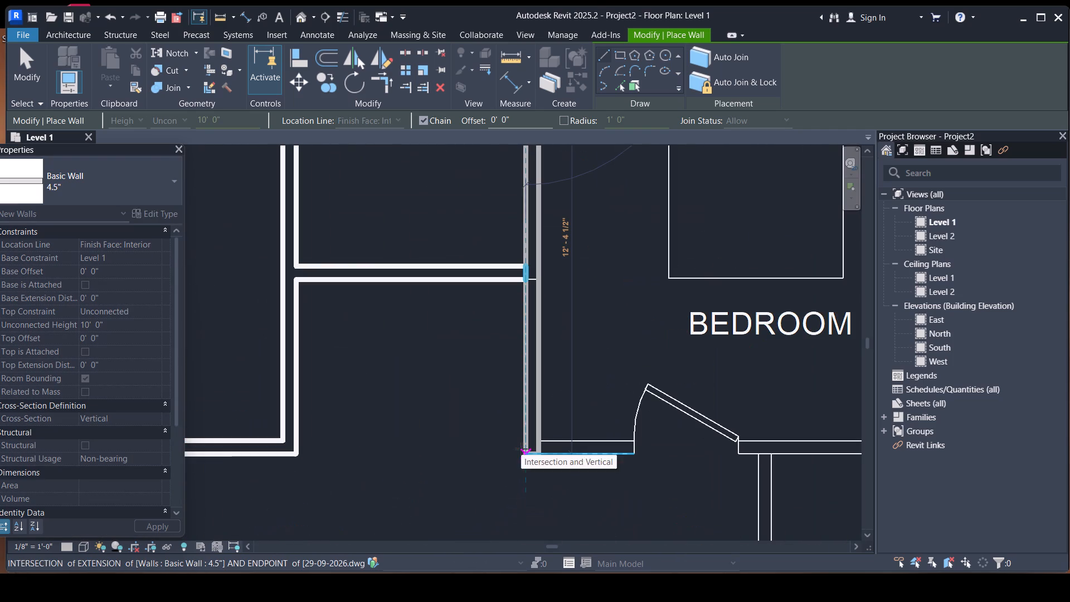
left_click(531, 452)
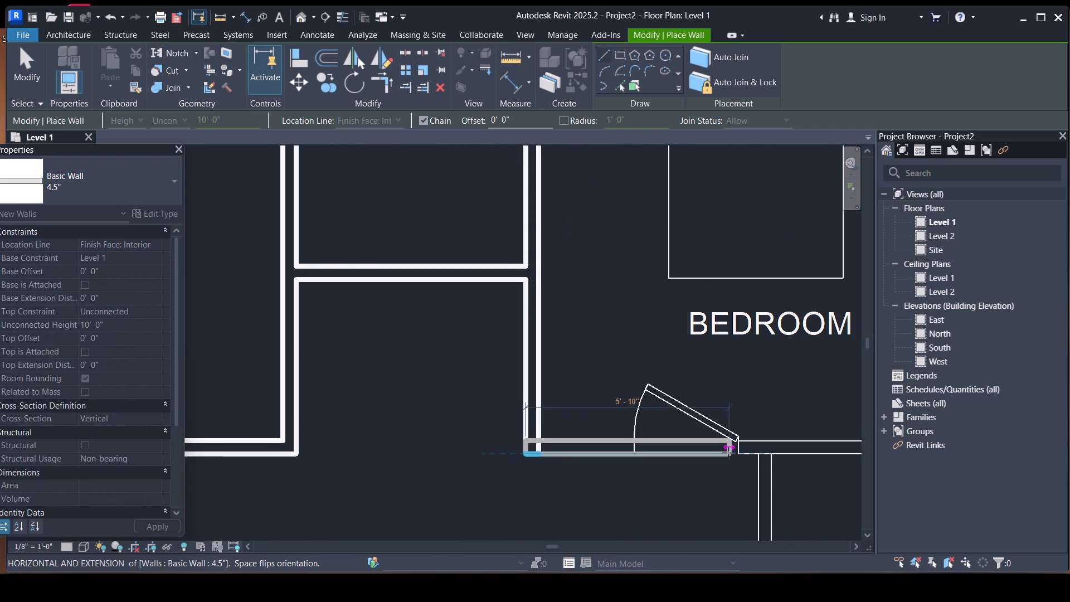
scroll(728, 452, "down", 3)
middle_click_drag(721, 451, 430, 439)
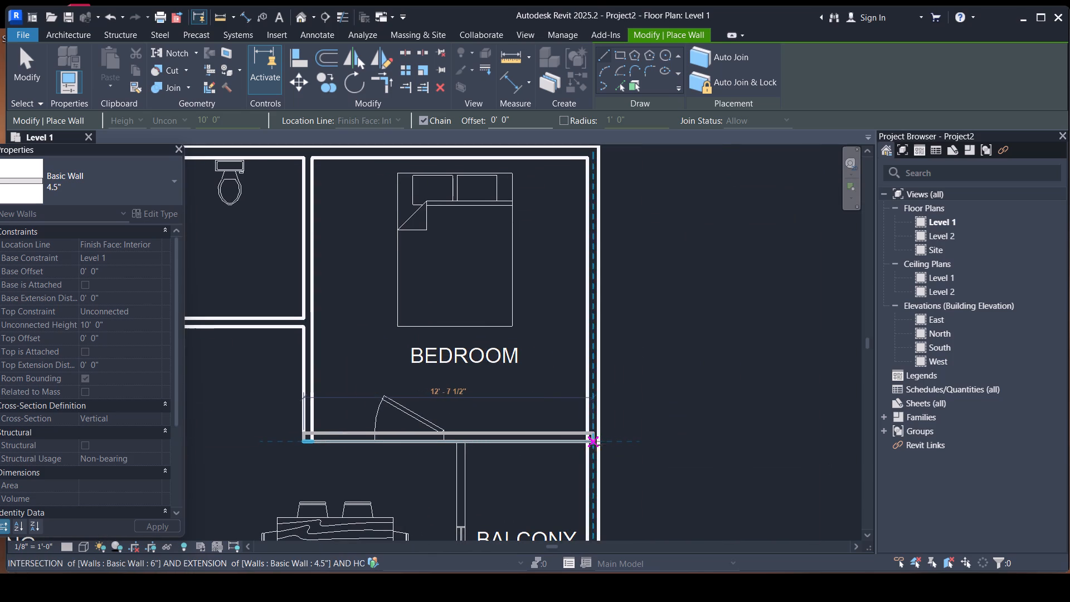
left_click(588, 444)
key("Escape")
Draw a 4.5" wall between dining and balcony, from the upper bedroom's lower wall down to the lower bedroom's plan wall.
scroll(497, 382, "down", 8)
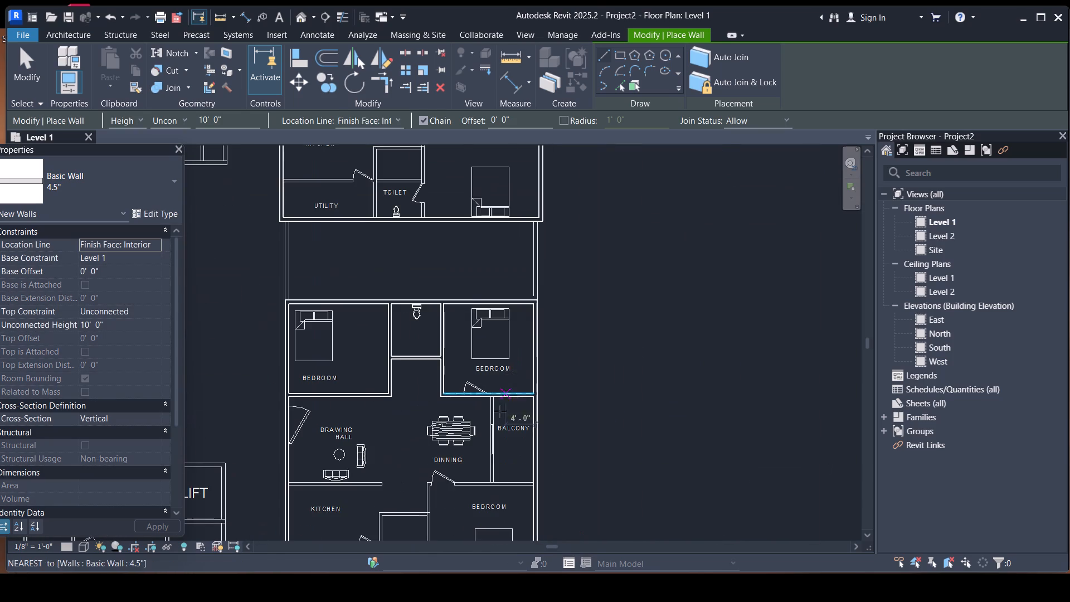
middle_click_drag(497, 451, 515, 343)
scroll(509, 317, "up", 7)
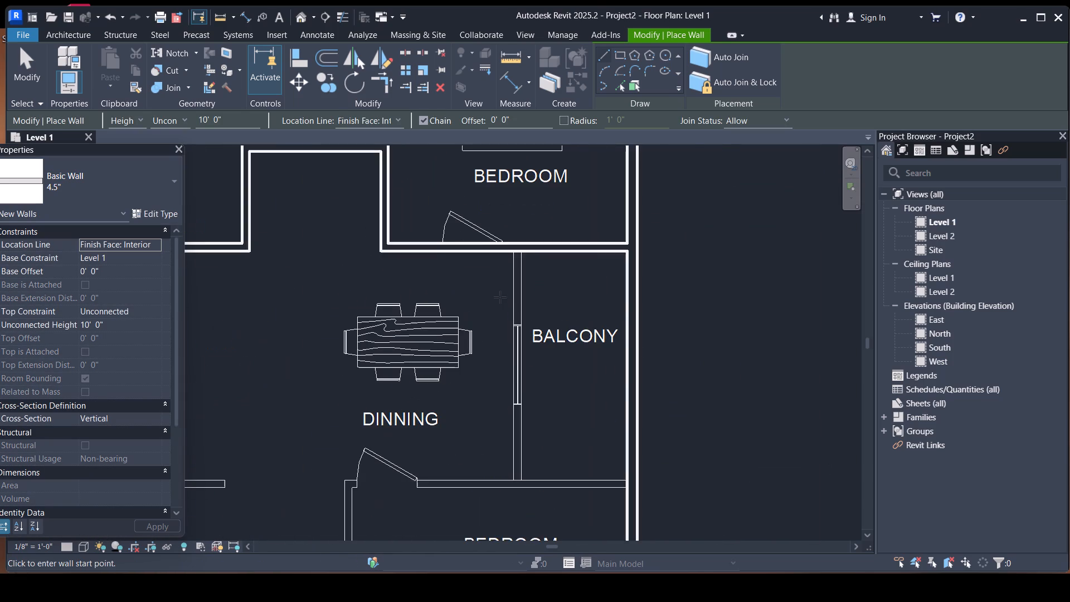
scroll(500, 261, "up", 3)
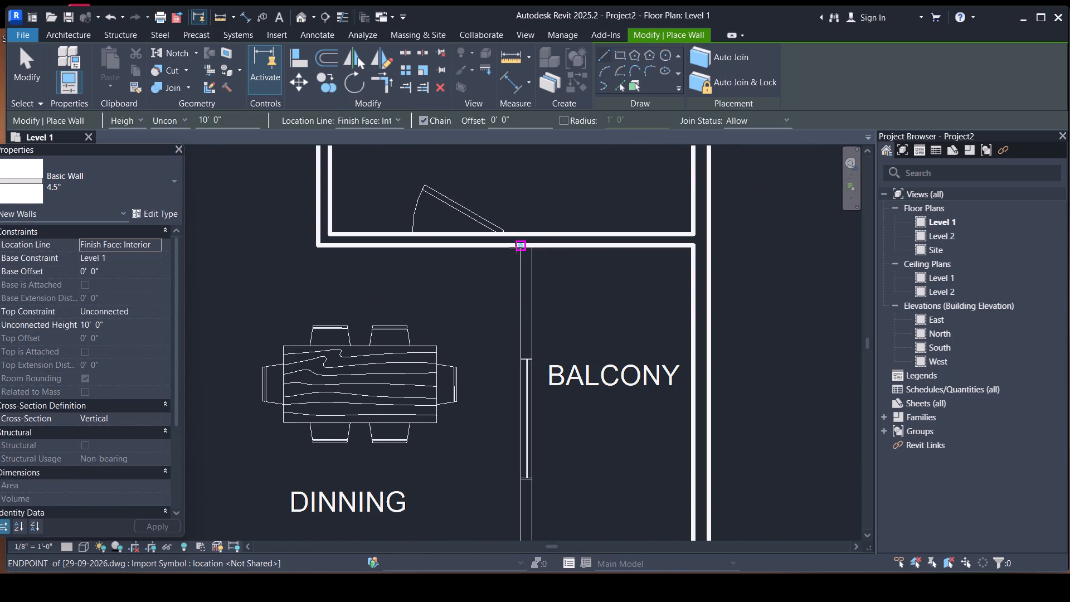
left_click(515, 247)
scroll(517, 405, "down", 2)
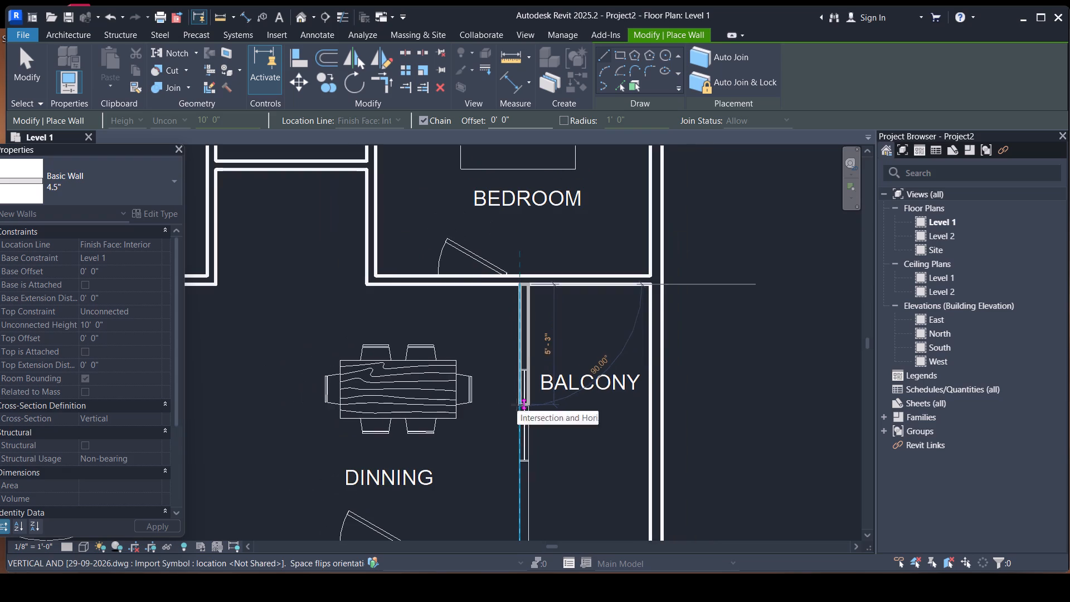
middle_click_drag(517, 424, 516, 328)
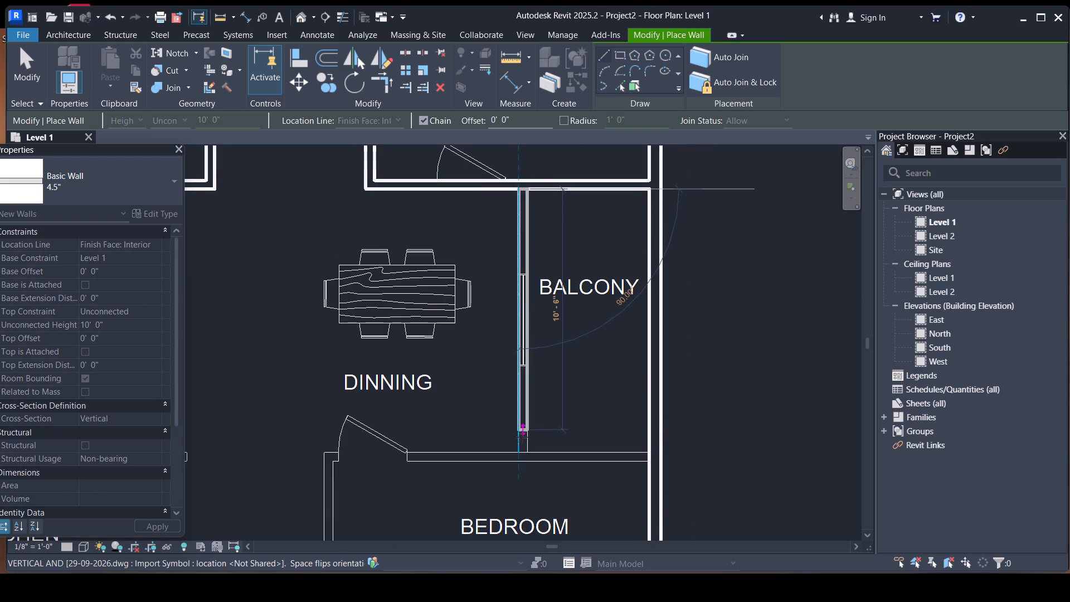
left_click(518, 449)
key("Escape")
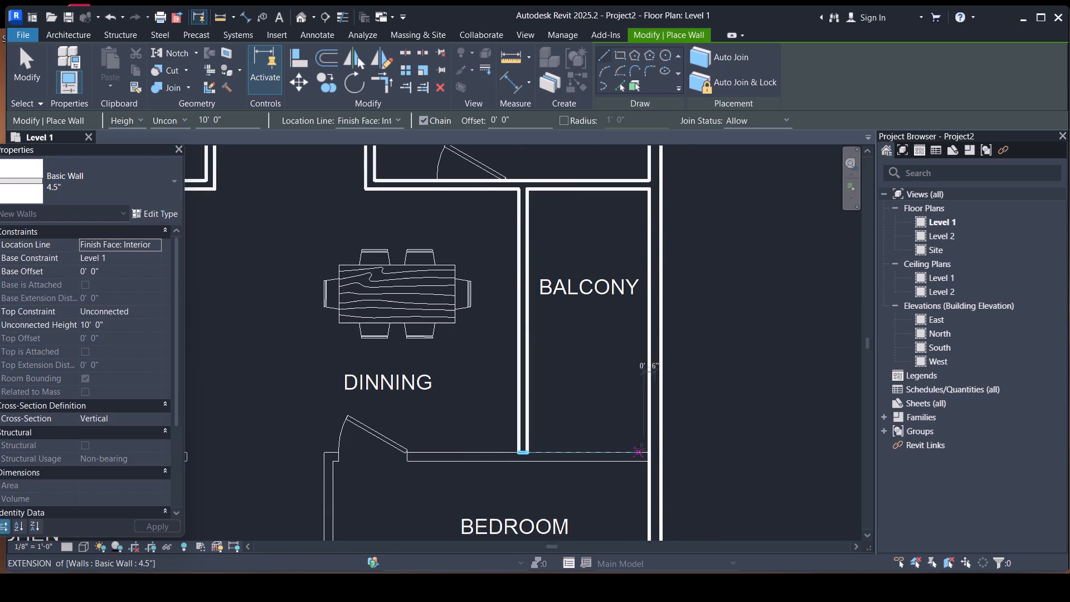
Draw chained 4.5" walls along the lower bedroom's upper side from the balcony-side exterior wall, then down past the toilet to the lower exterior wall.
left_click(648, 452)
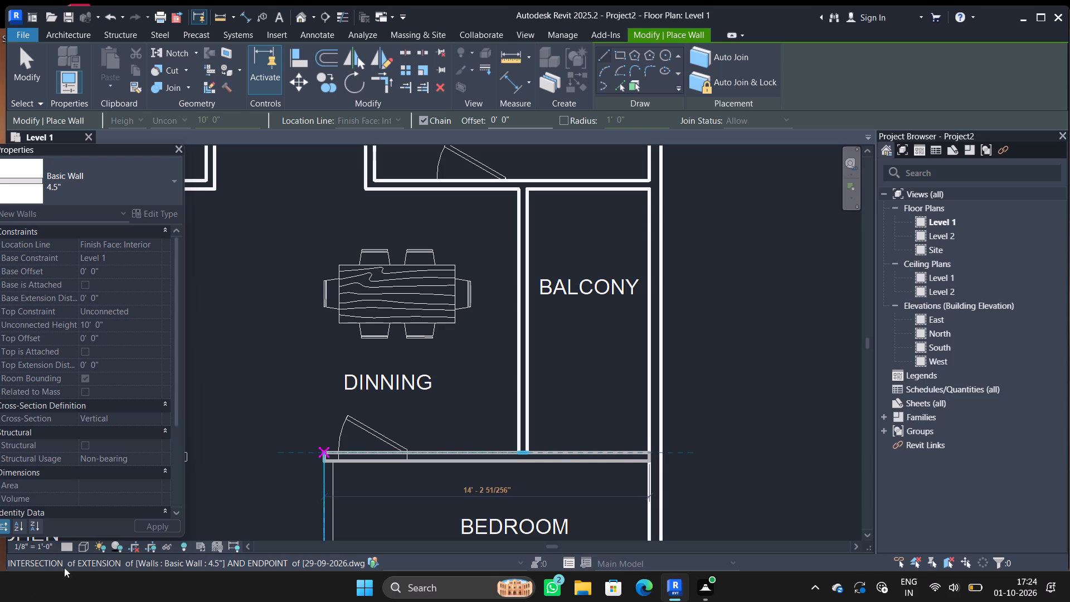
left_click(326, 453)
scroll(346, 435, "down", 7)
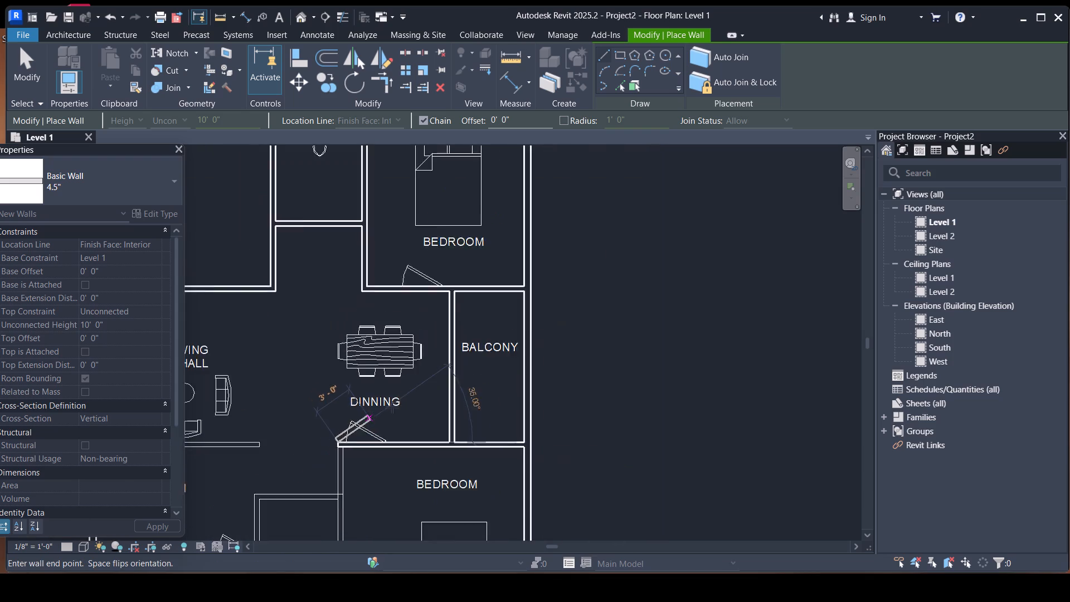
middle_click_drag(378, 475, 453, 326)
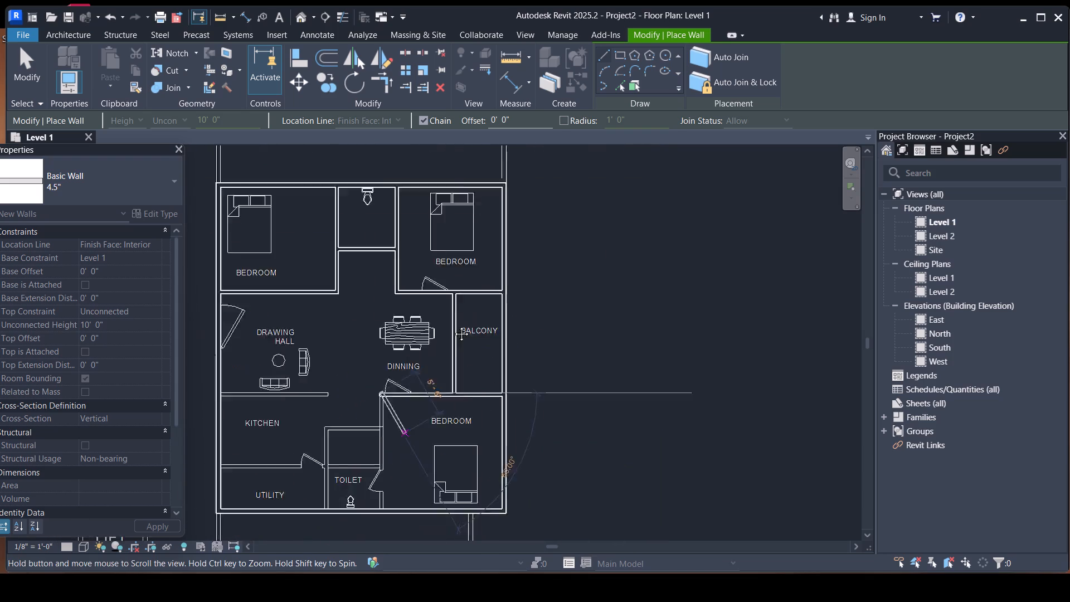
middle_click_drag(453, 326, 491, 234)
scroll(470, 286, "up", 8)
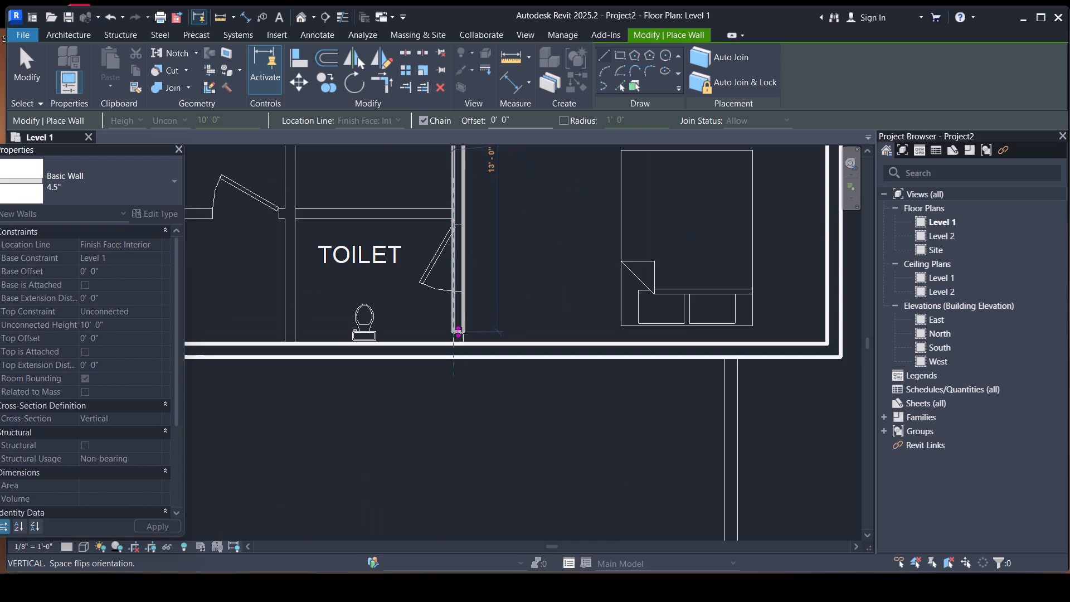
left_click(456, 341)
key("Escape")
Draw chained 4.5" walls 9'-1 1/2" up between utility and lower toilet from the exterior wall, then 6'-0" across to the bedroom wall.
scroll(506, 322, "down", 3)
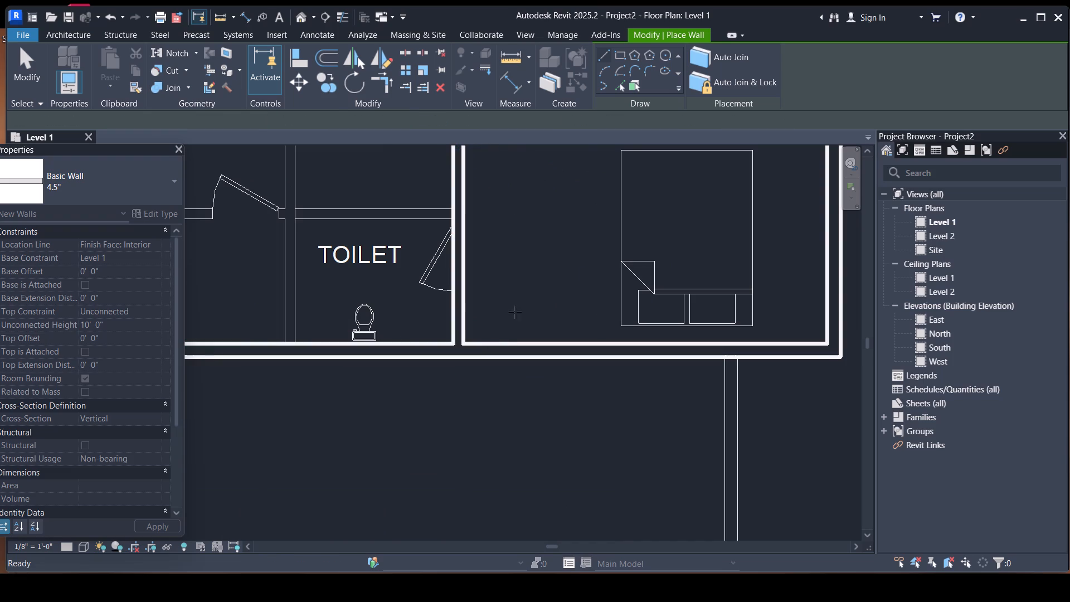
scroll(515, 308, "down", 1)
middle_click_drag(513, 318, 508, 482)
scroll(391, 420, "up", 3)
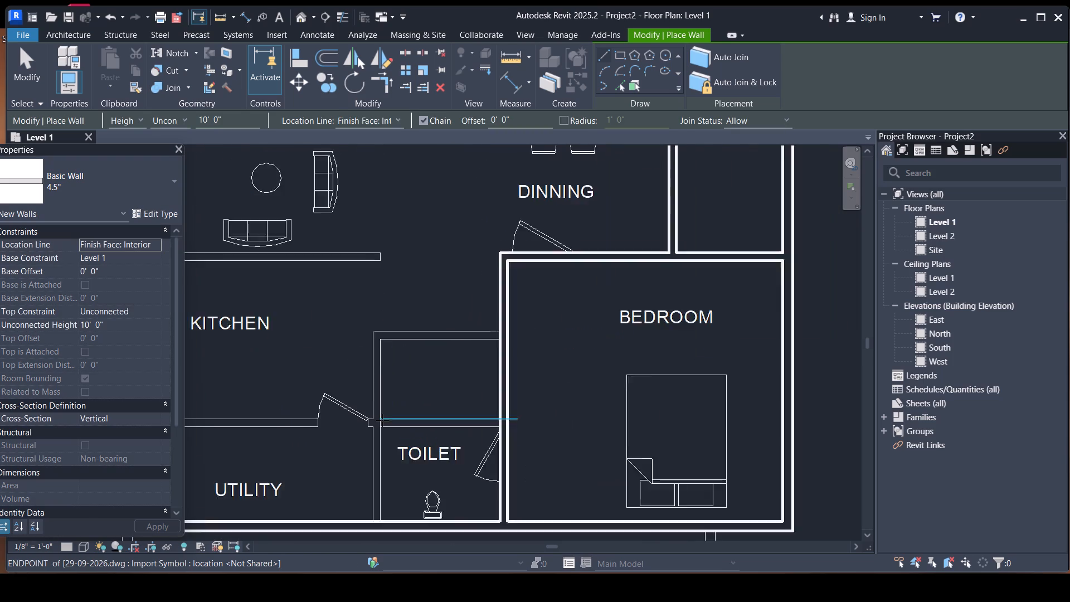
middle_click_drag(387, 470, 479, 383)
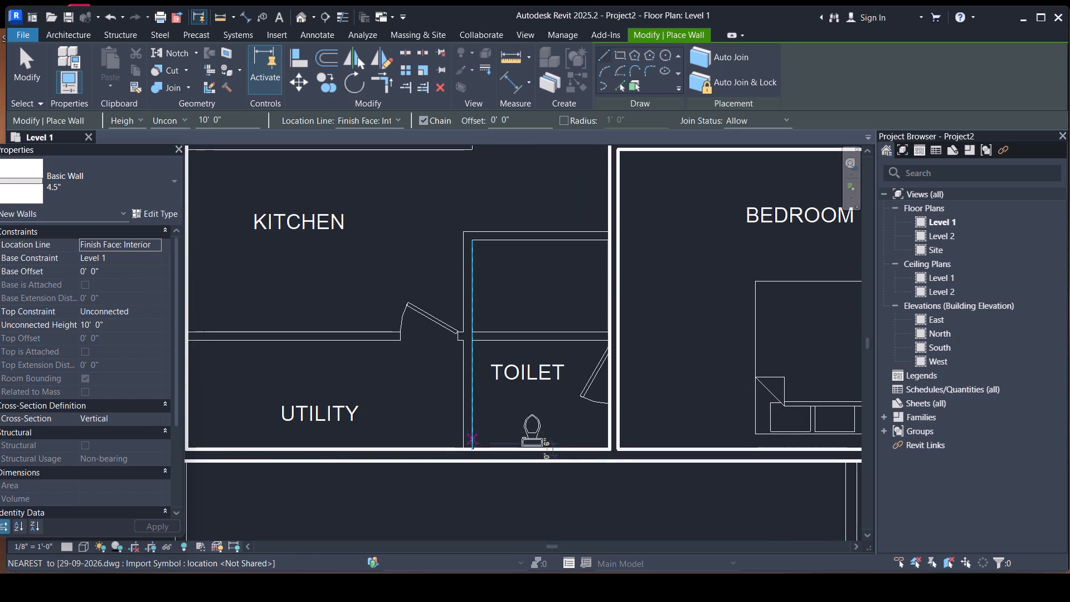
left_click(473, 448)
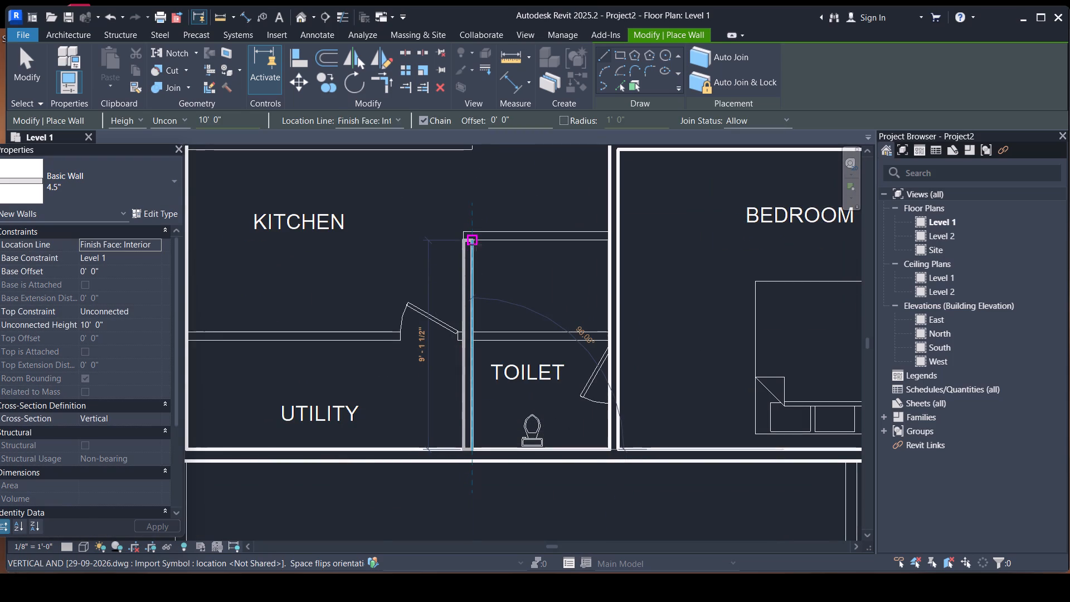
left_click(476, 242)
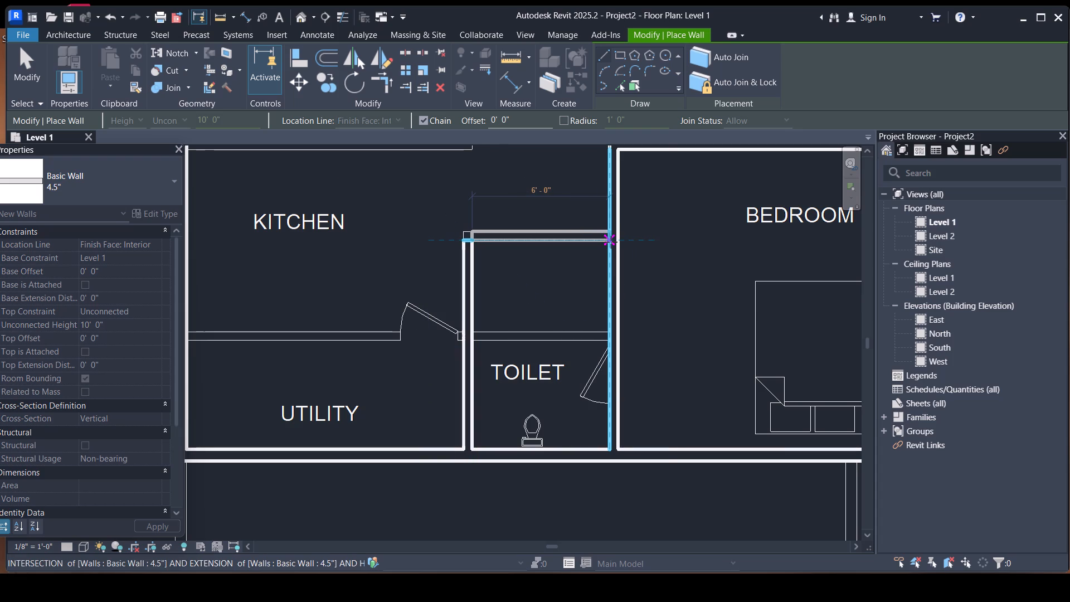
left_click(611, 242)
key("Escape")
Draw a 4.5" wall between kitchen and utility, from the drawing-hall-side exterior wall to the toilet wall, aligned to the plan lines.
scroll(361, 375, "down", 1)
middle_click_drag(361, 378, 410, 391)
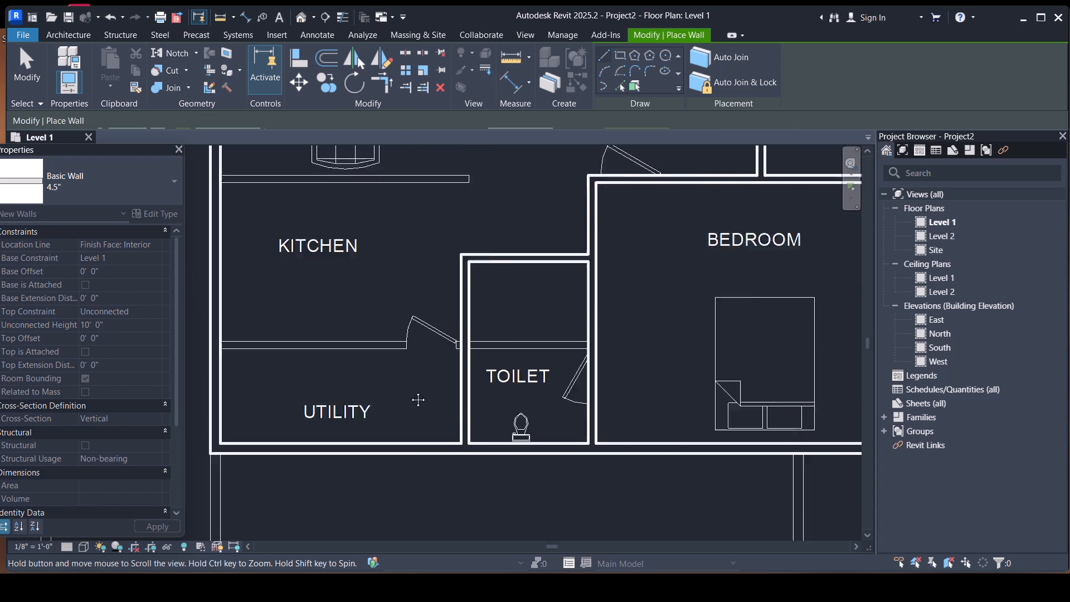
middle_click_drag(410, 391, 474, 396)
scroll(329, 358, "up", 7)
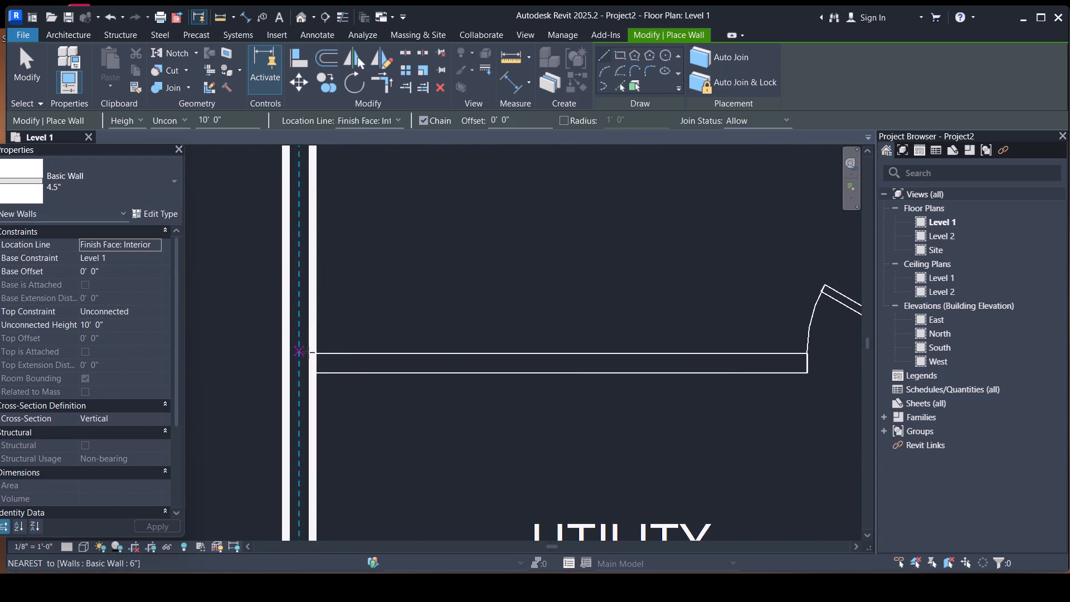
left_click(318, 355)
key("space")
scroll(465, 344, "down", 1)
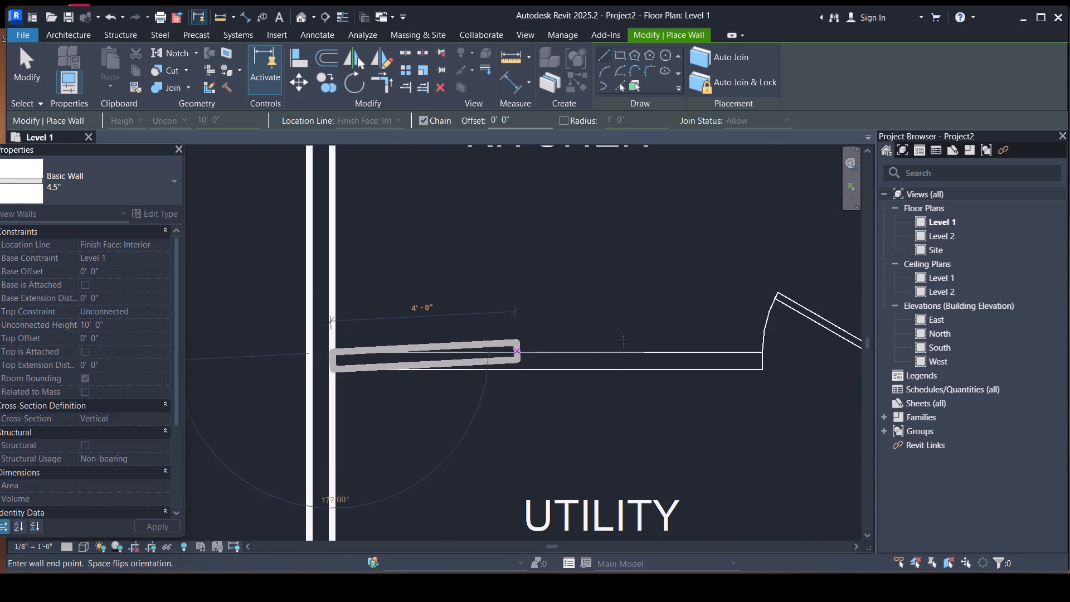
scroll(563, 379, "down", 3)
middle_click_drag(512, 407, 414, 420)
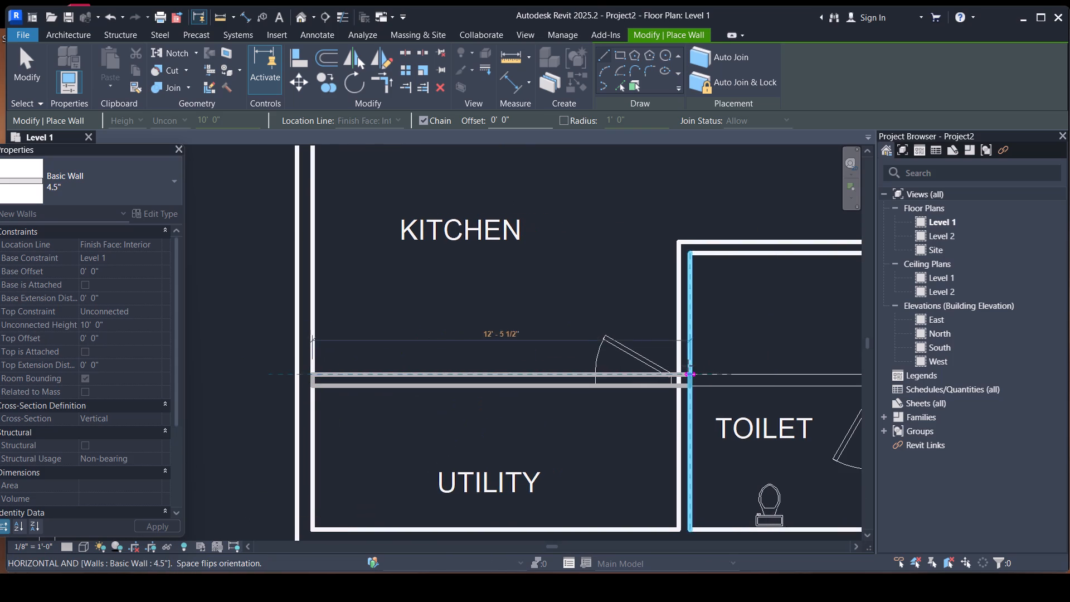
scroll(688, 365, "up", 3)
left_click(673, 375)
key("Escape")
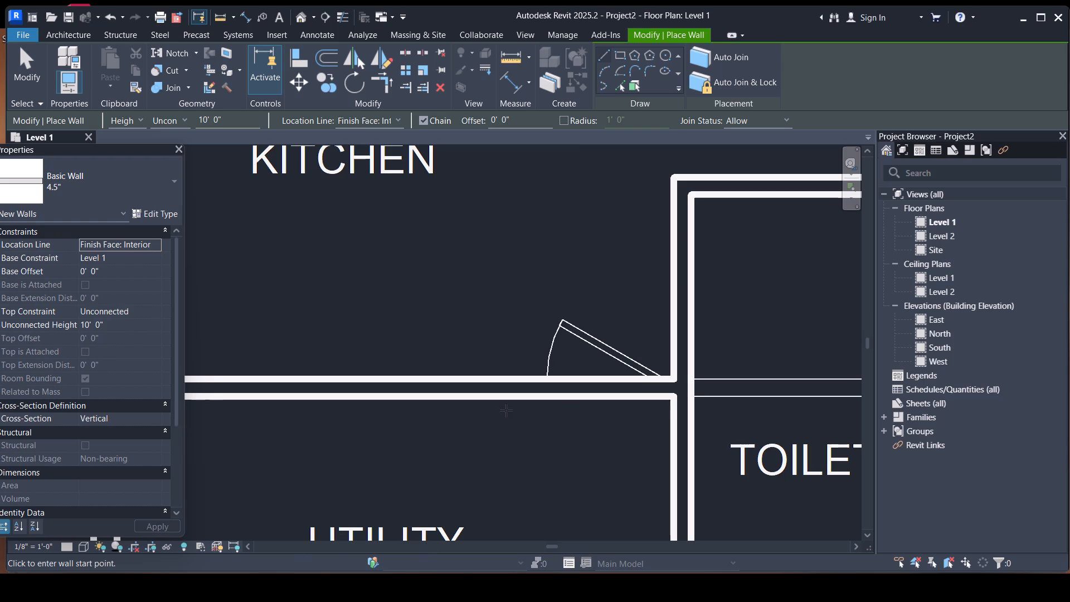
Draw a 12'-8 1/2" long 4.5" wall between drawing hall and kitchen, from the exterior wall to the plan wall's free end.
scroll(506, 410, "down", 7)
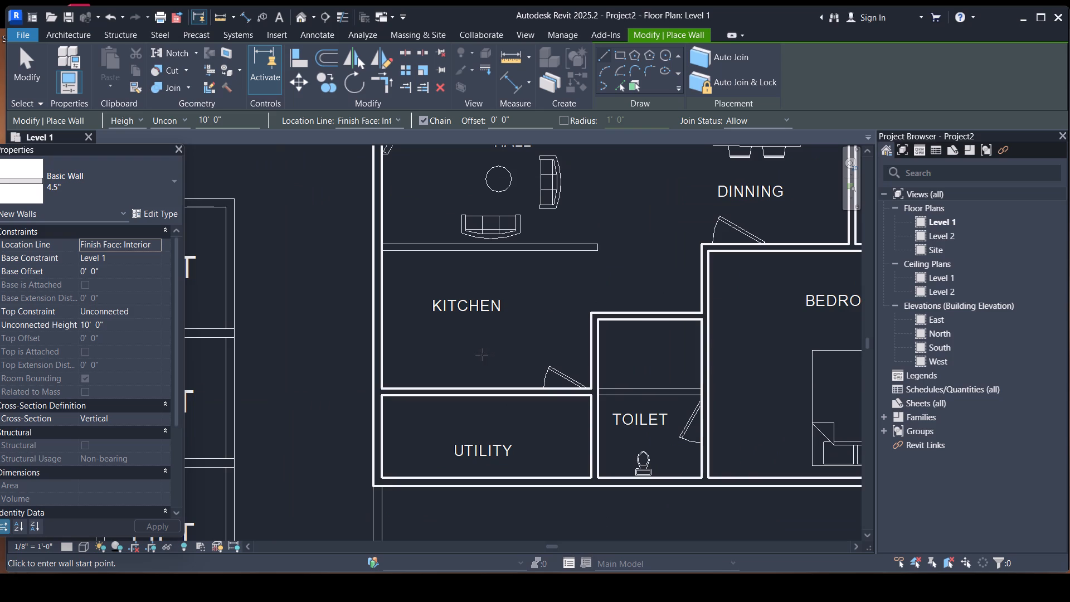
middle_click_drag(494, 363, 456, 540)
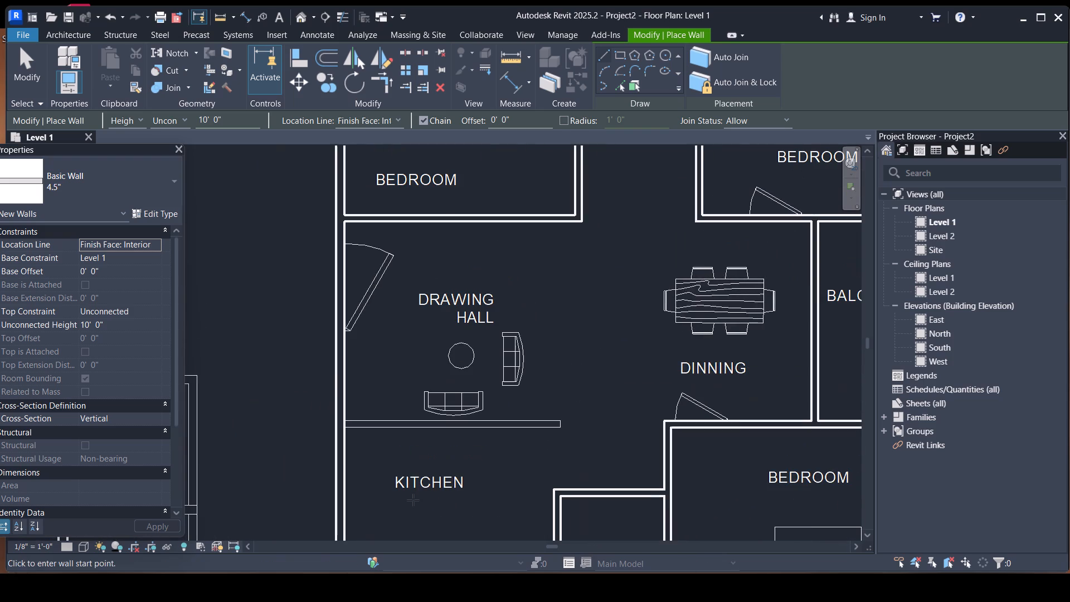
scroll(363, 417, "up", 4)
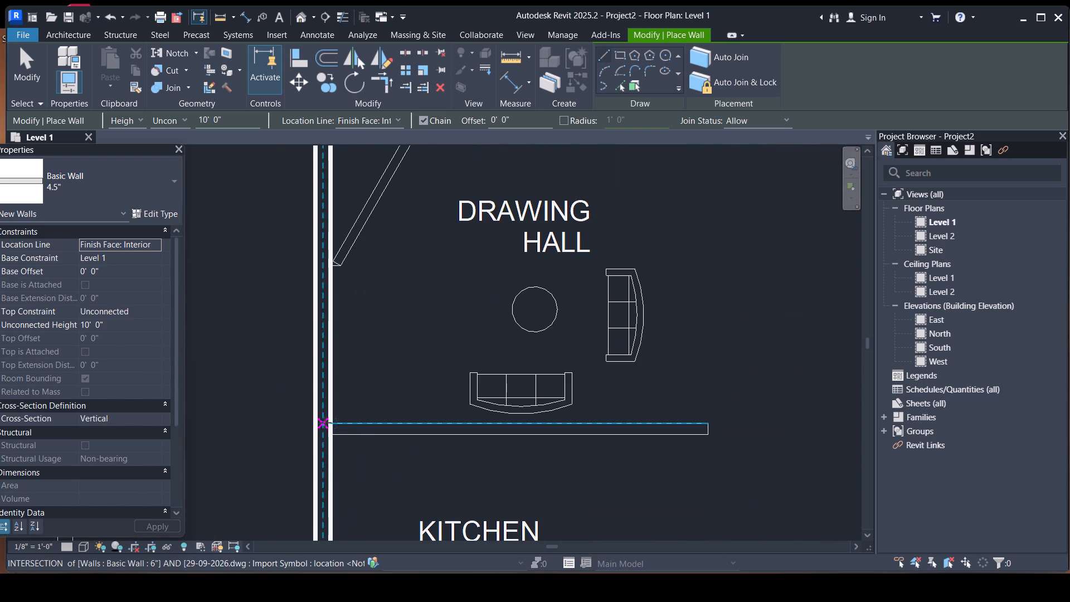
left_click(335, 423)
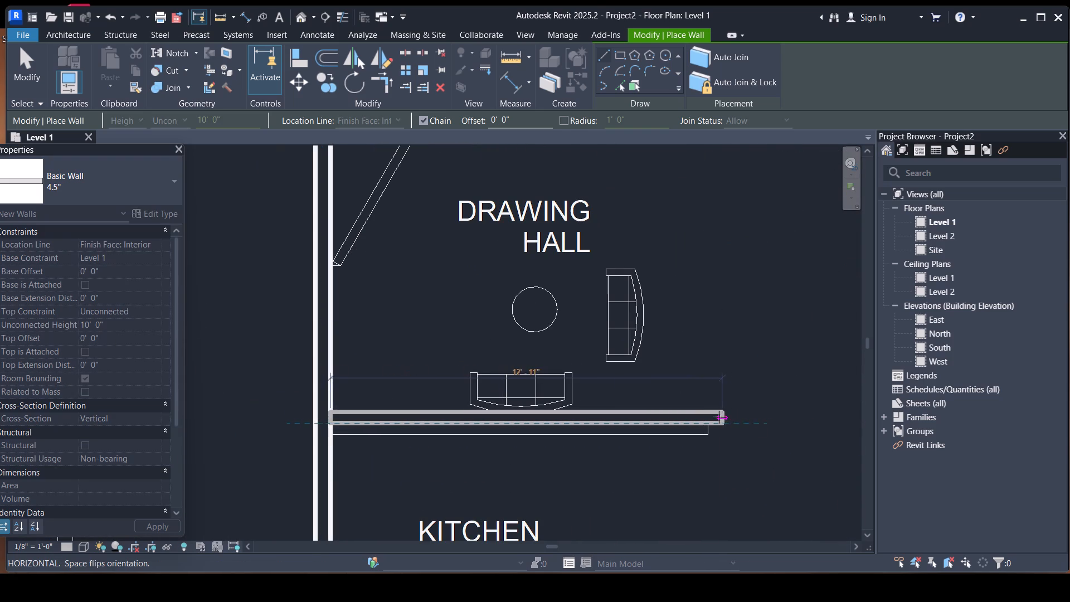
key("space")
left_click(708, 426)
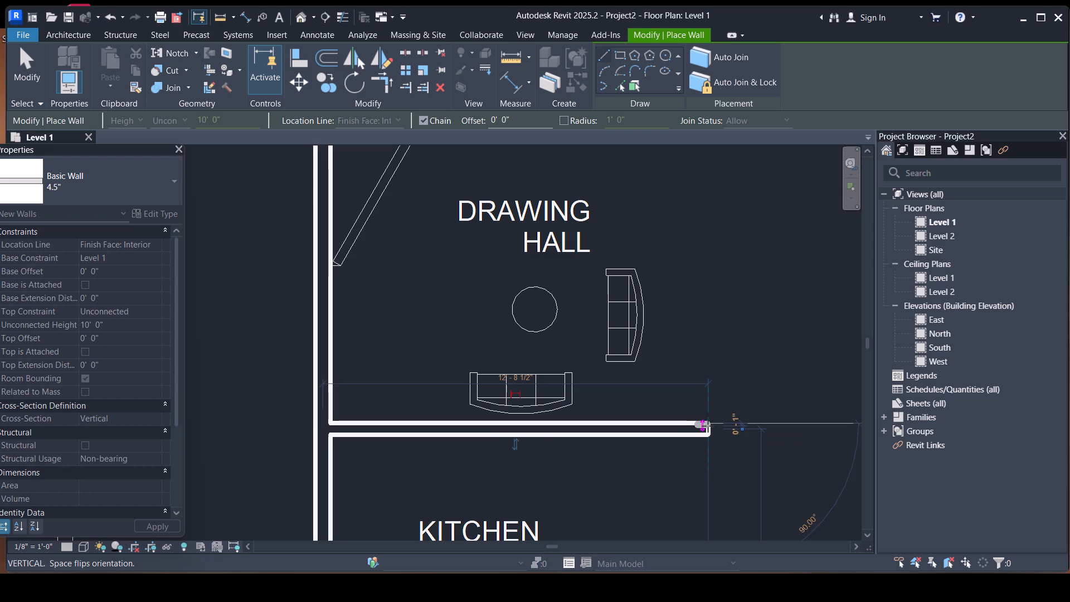
key("Escape")
scroll(542, 436, "down", 8)
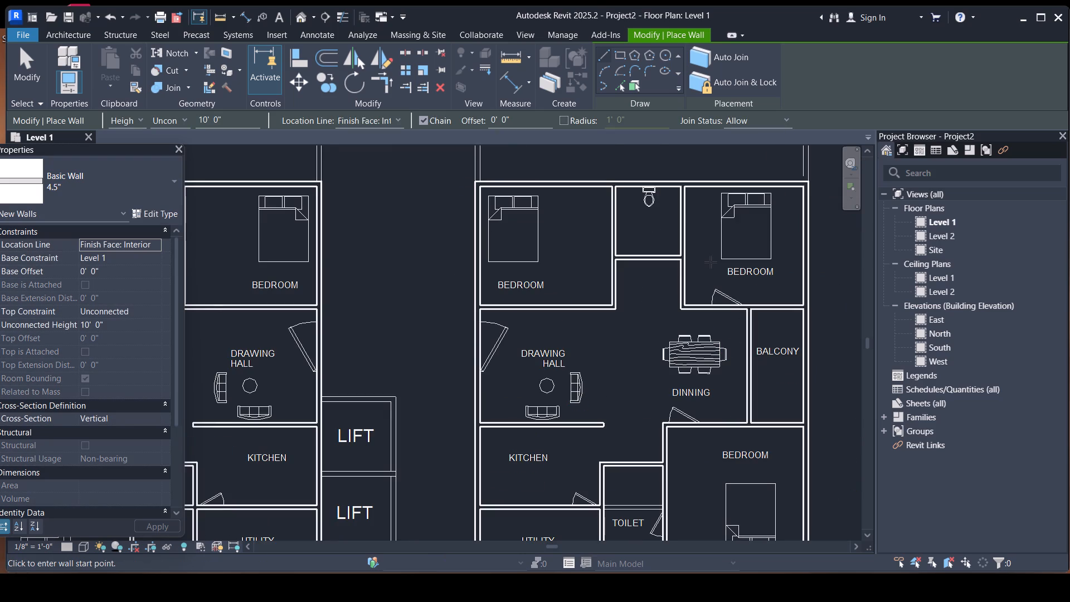
scroll(631, 430, "down", 3)
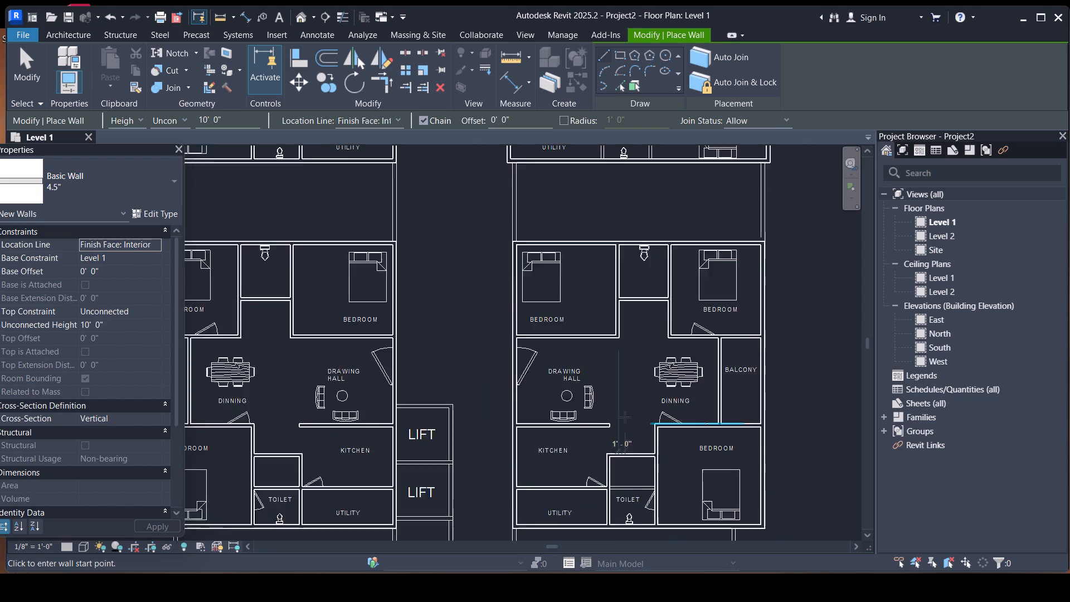
In the apartment right of the single lift, draw chained 4.5" walls enclosing the lift-side upper bedroom, 12'-7 1/2" down and 12'-7 1/2" across to the exterior wall.
scroll(646, 378, "down", 2)
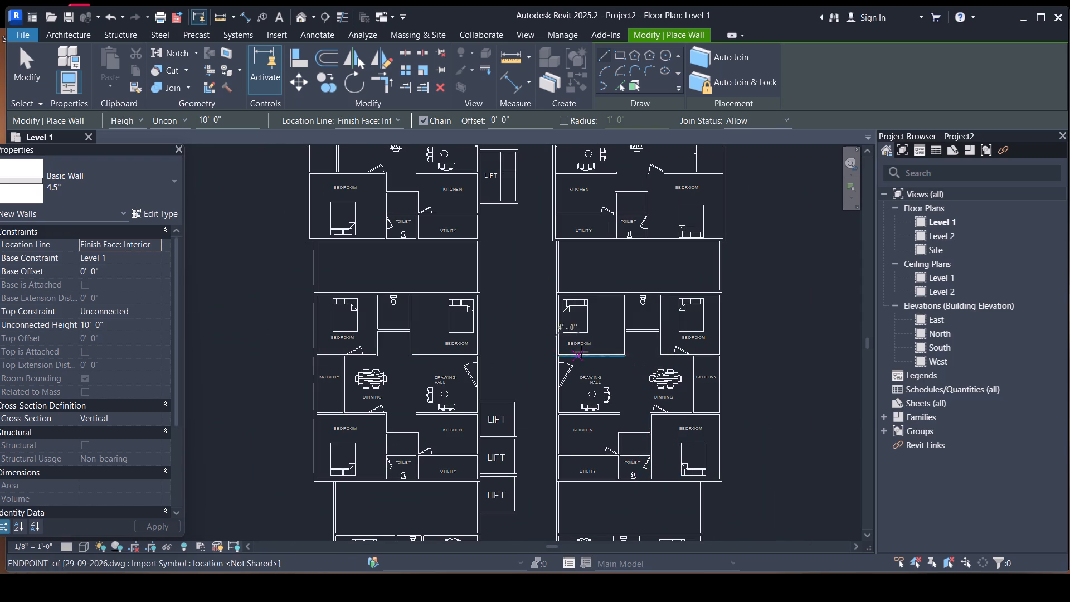
middle_click_drag(636, 356, 548, 498)
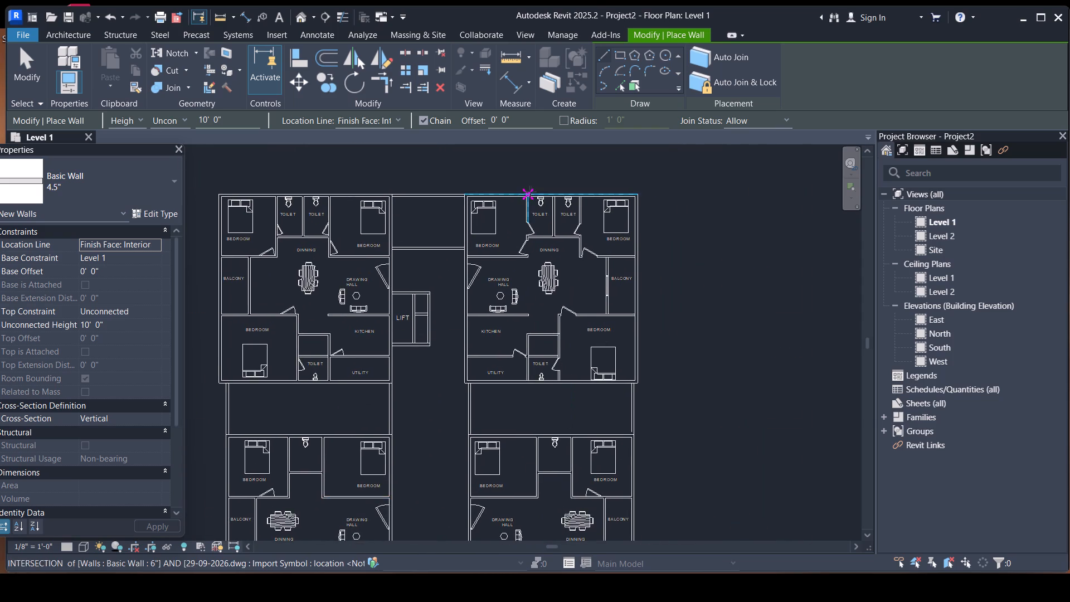
scroll(530, 192, "up", 16)
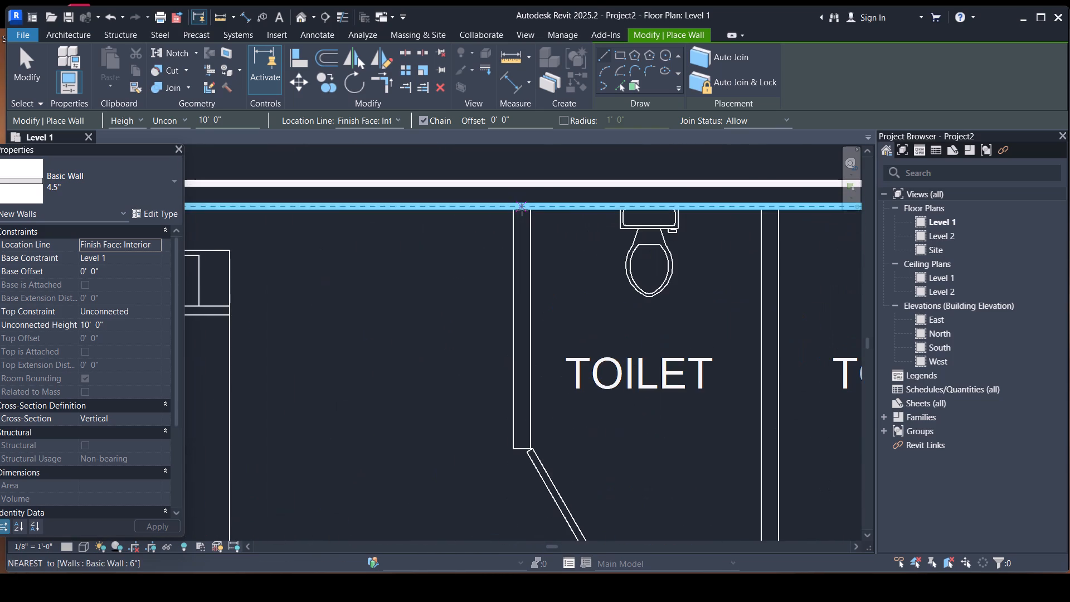
left_click(532, 210)
key("space")
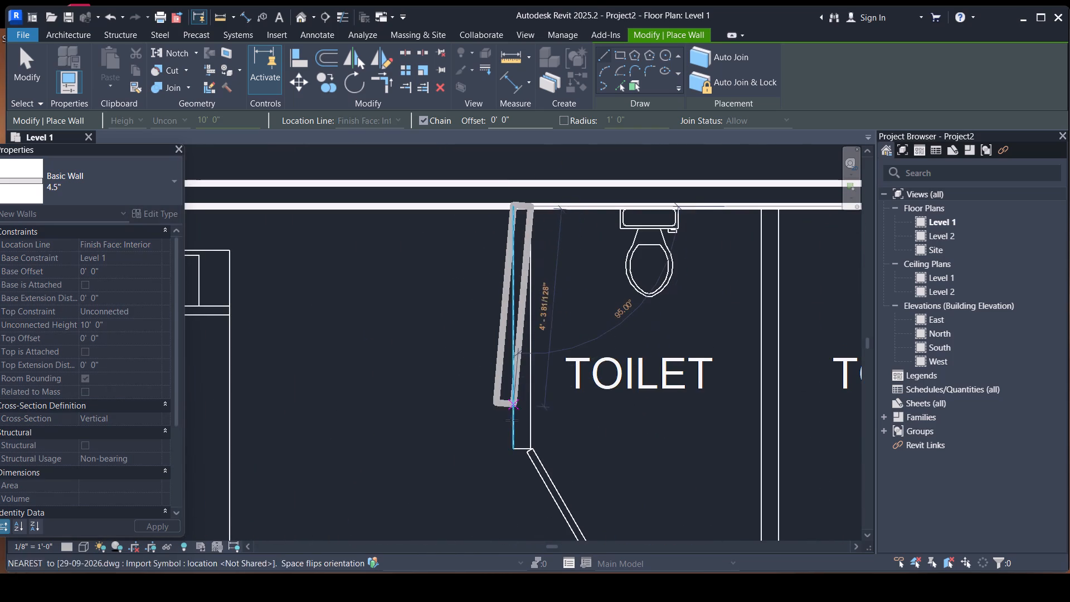
scroll(532, 407, "down", 8)
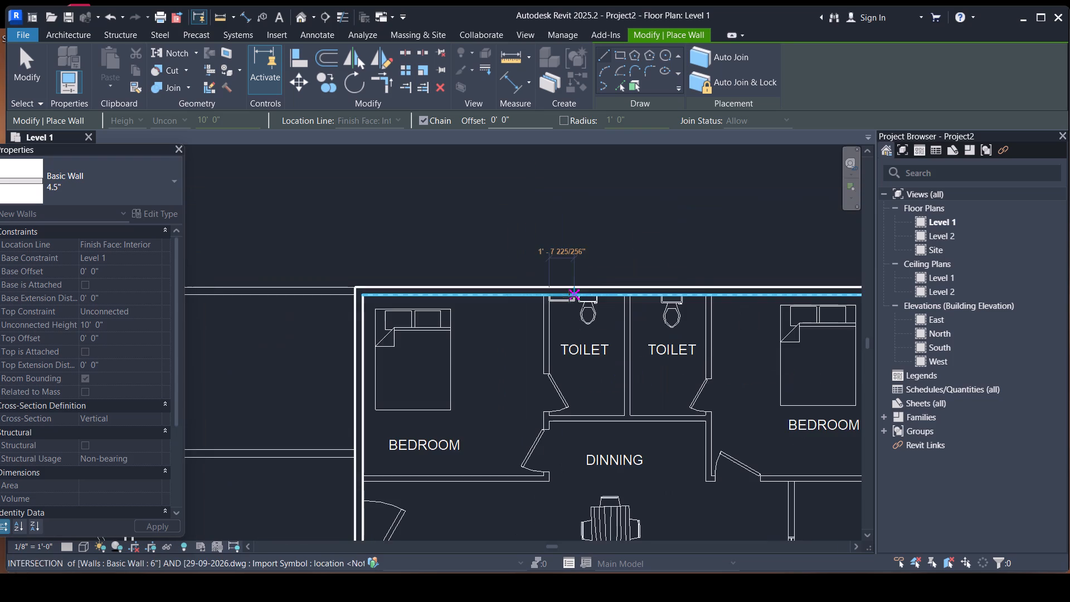
scroll(544, 430, "up", 4)
scroll(560, 427, "down", 1)
middle_click_drag(560, 433, 537, 349)
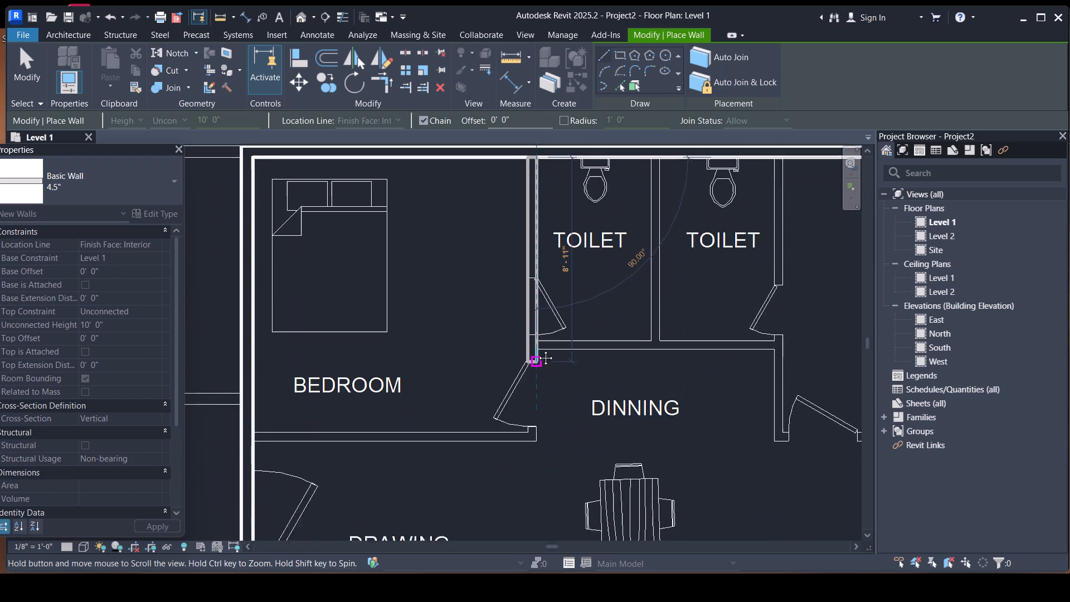
middle_click_drag(537, 349, 537, 344)
scroll(538, 415, "up", 3)
left_click(531, 420)
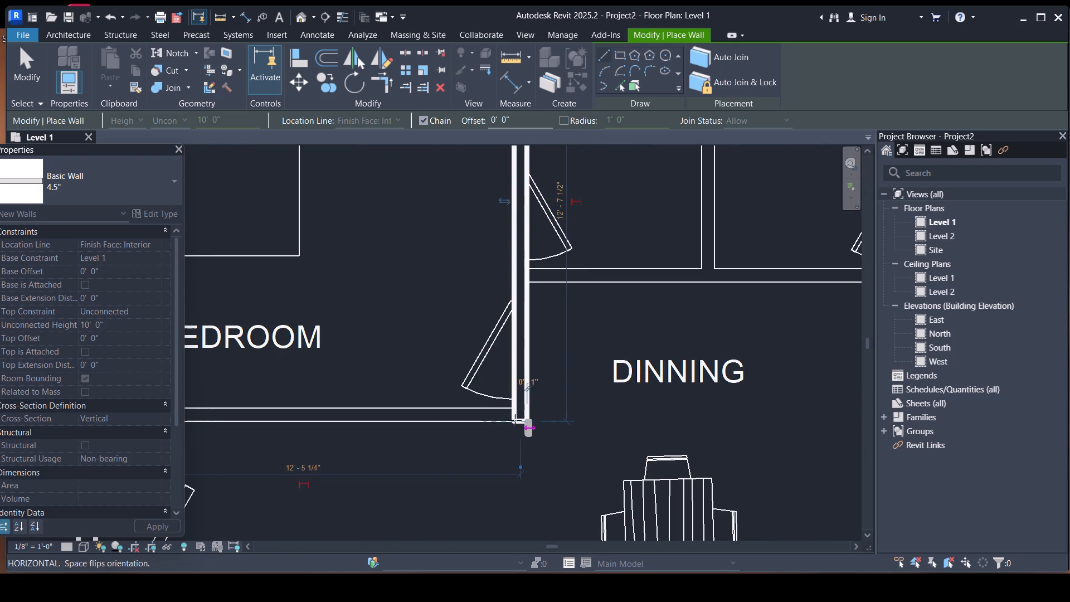
scroll(485, 414, "down", 3)
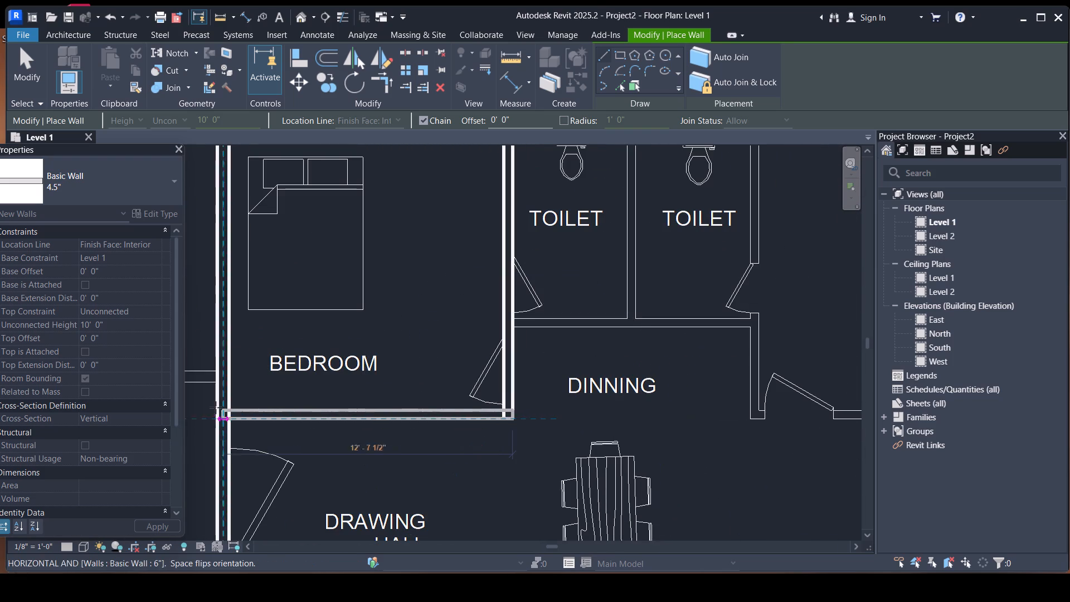
left_click(234, 418)
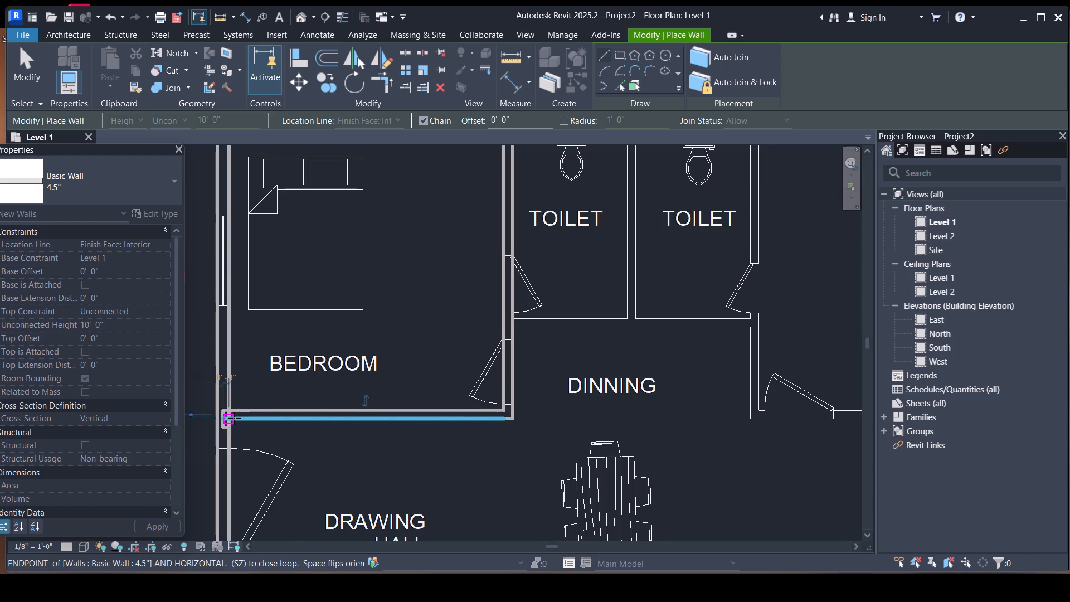
key("Escape")
Draw a 4.5" wall between the two upper toilets and the dining area, from the bedroom wall to the plan's far toilet wall line.
scroll(291, 338, "down", 3)
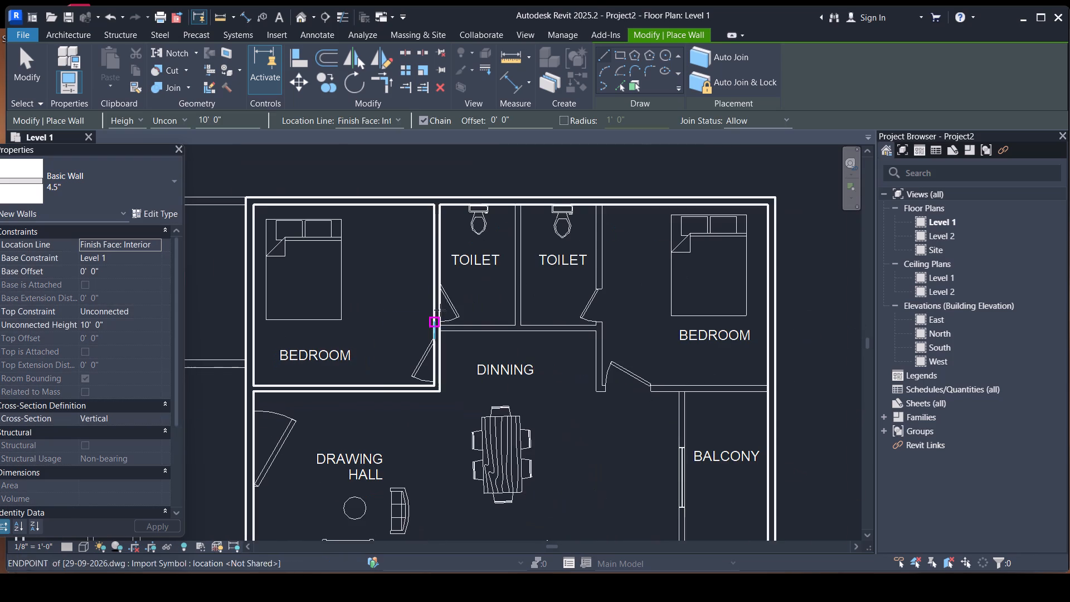
scroll(438, 326, "up", 9)
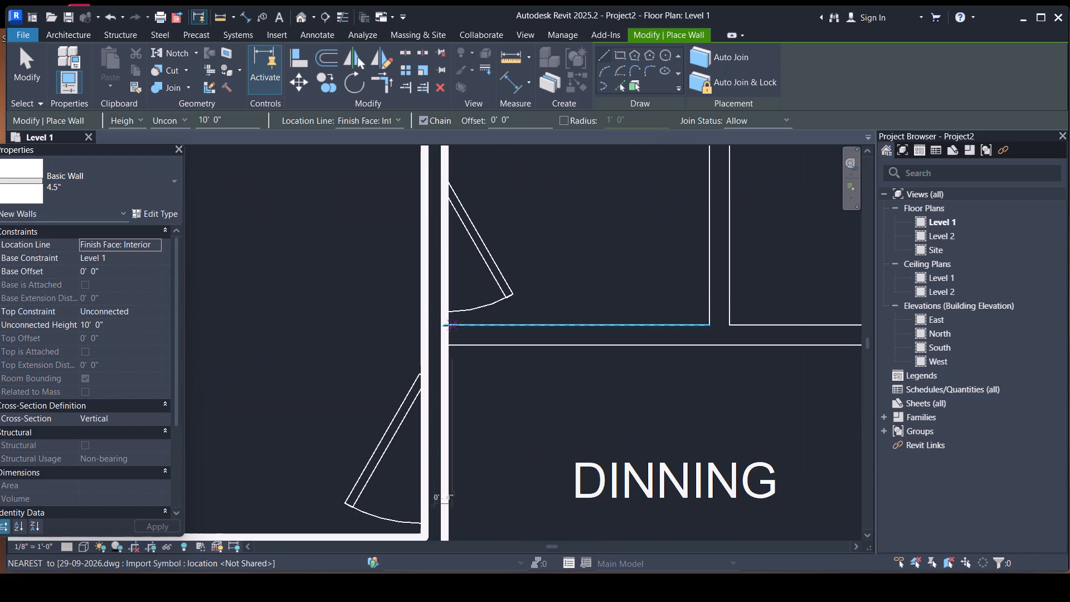
left_click(448, 326)
key("space")
scroll(513, 323, "down", 8)
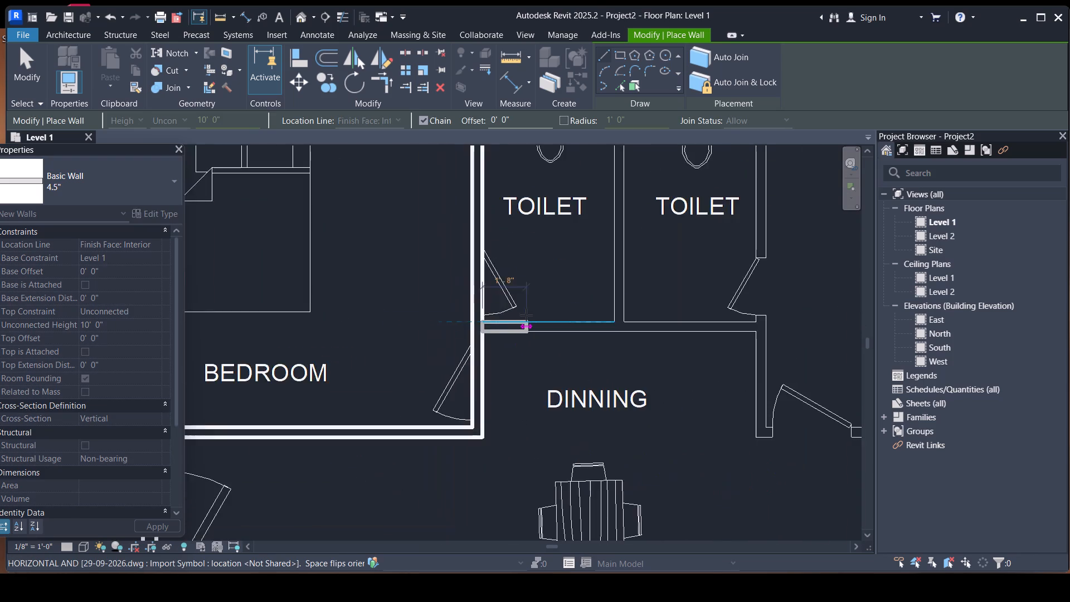
scroll(526, 315, "down", 2)
scroll(650, 326, "up", 9)
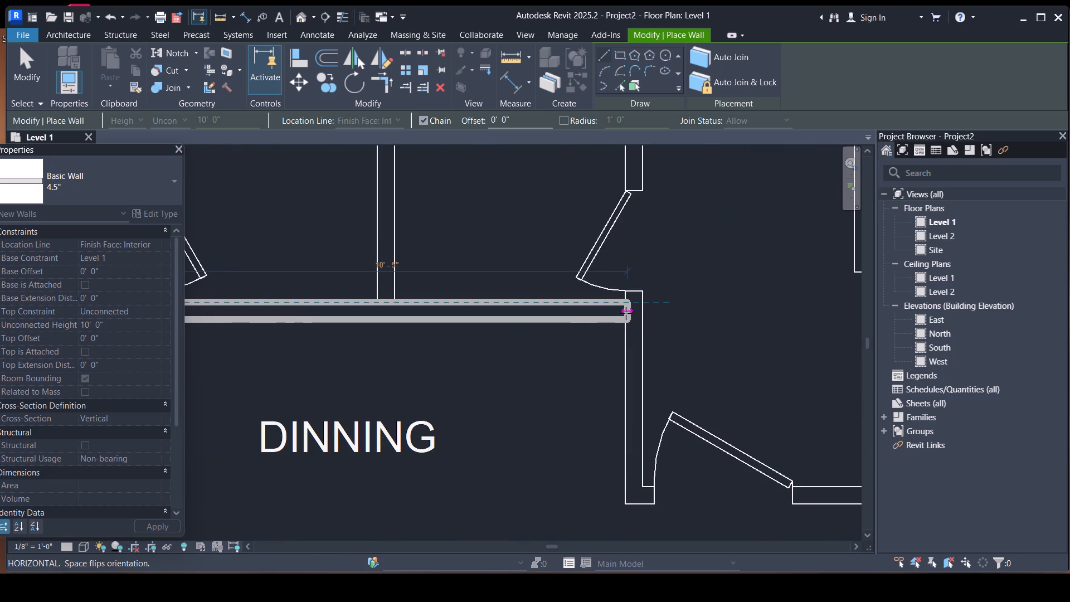
left_click(626, 313)
key("Escape")
Draw a 4.5" partition between the two upper toilets, from the upper exterior wall down to the dining-side wall.
scroll(626, 313, "down", 5)
middle_click_drag(512, 366, 490, 402)
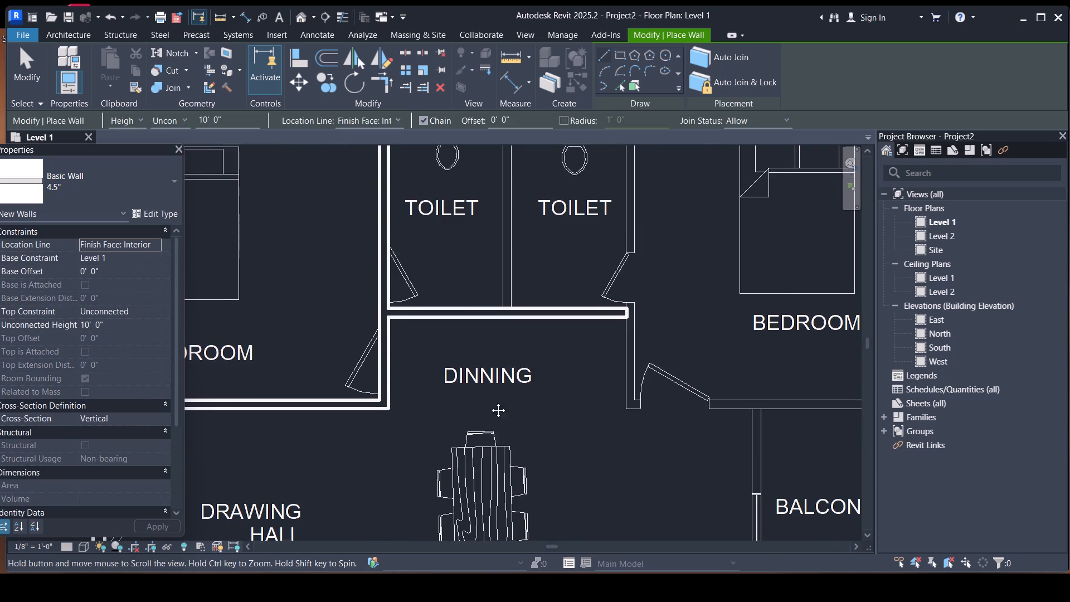
middle_click_drag(490, 402, 445, 473)
scroll(425, 230, "up", 4)
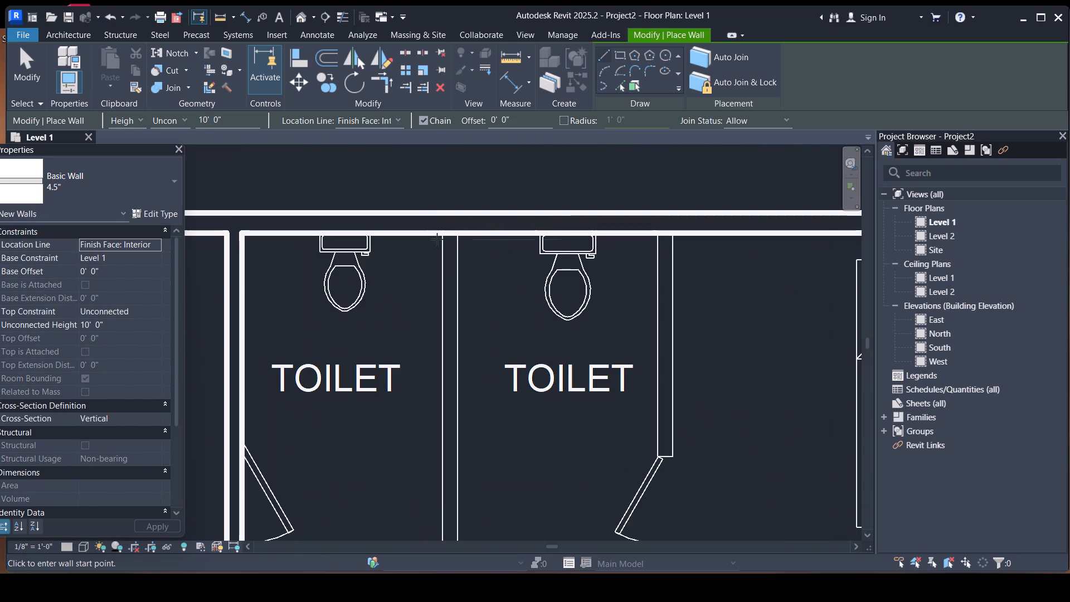
left_click(442, 236)
scroll(440, 290, "down", 3)
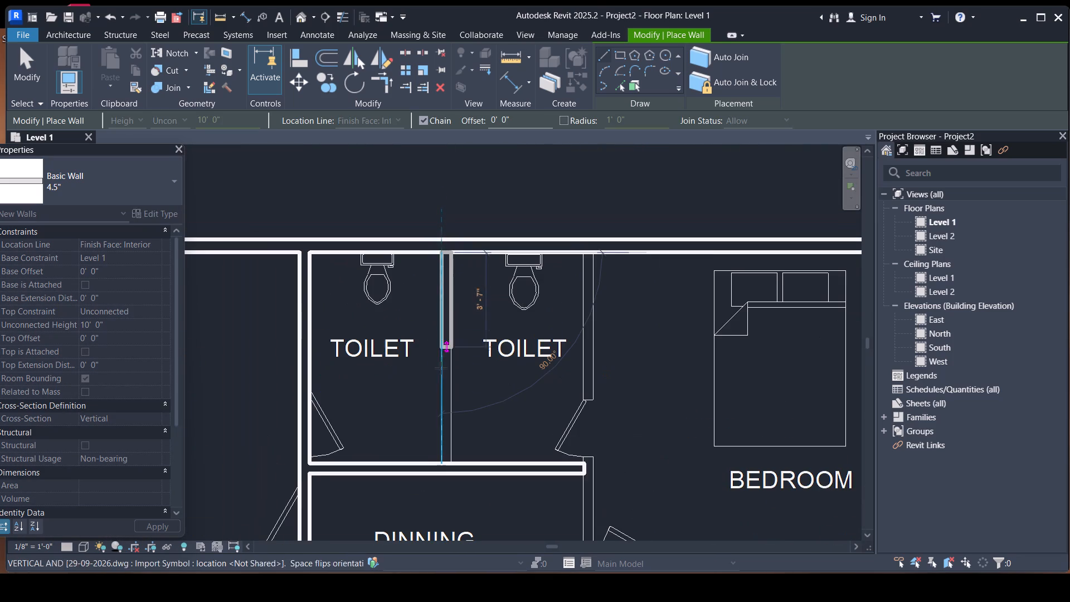
left_click(444, 460)
key("Escape")
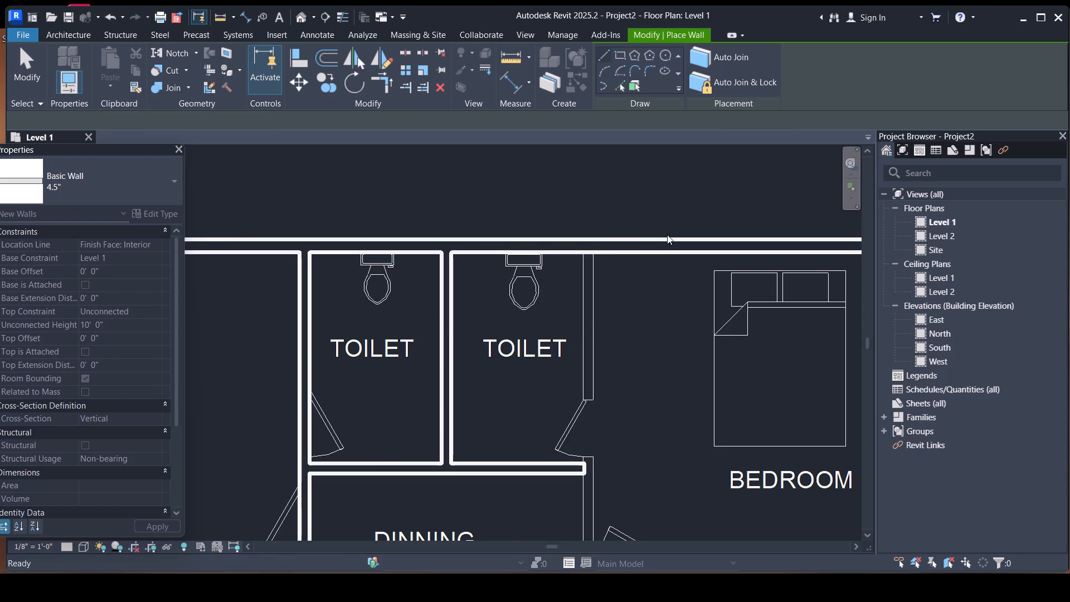
Draw chained 4.5" walls around the balcony-side upper bedroom, about 12'-3" down beside the toilet, then 11'-0" across to the exterior wall.
left_click(593, 257)
key("space")
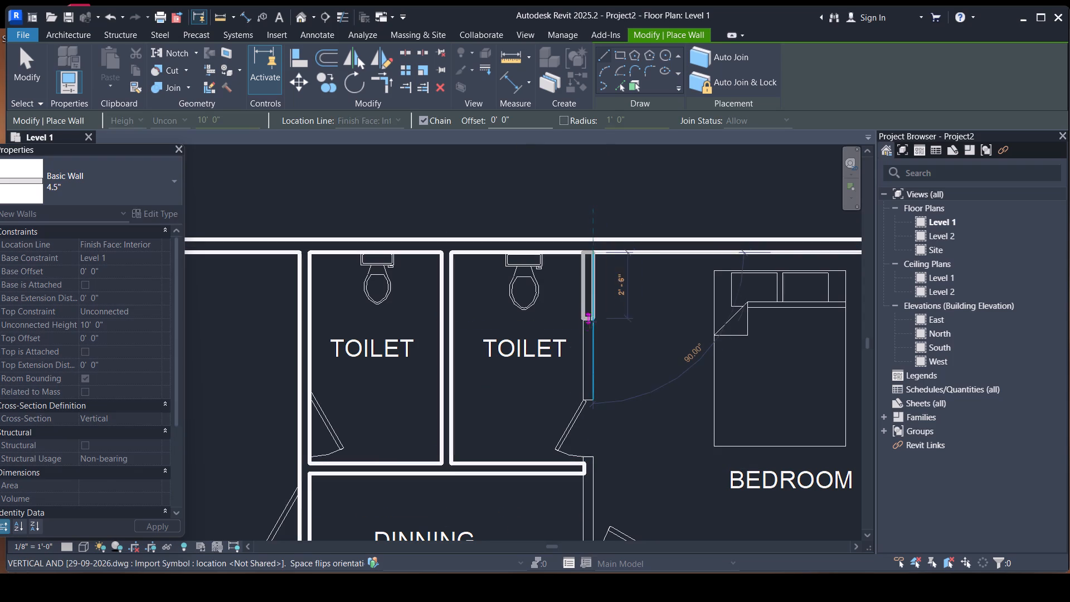
scroll(590, 326, "down", 4)
middle_click_drag(601, 358, 566, 283)
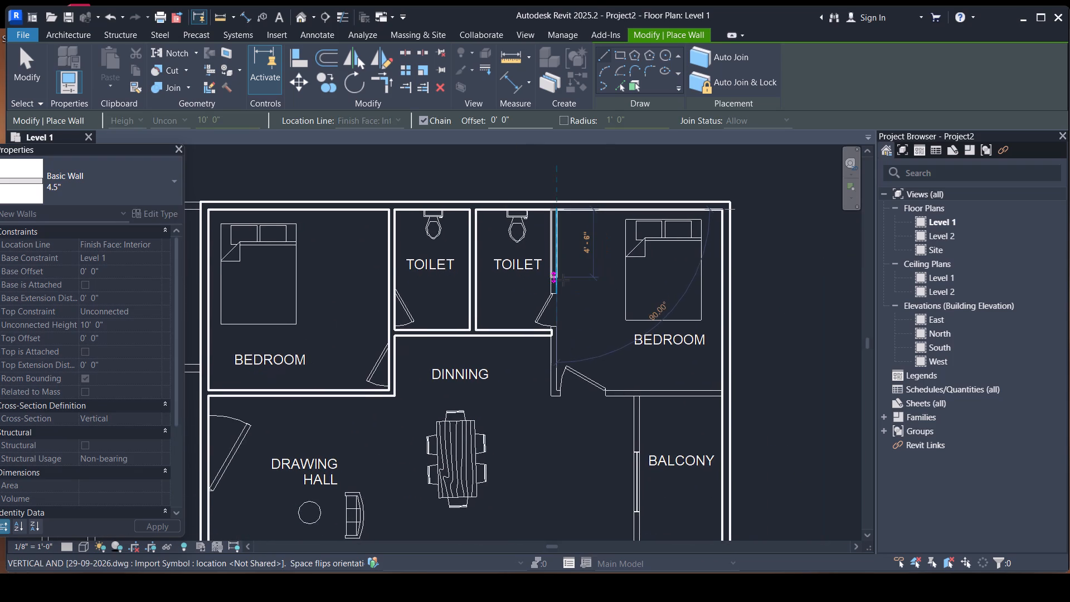
scroll(560, 329, "up", 4)
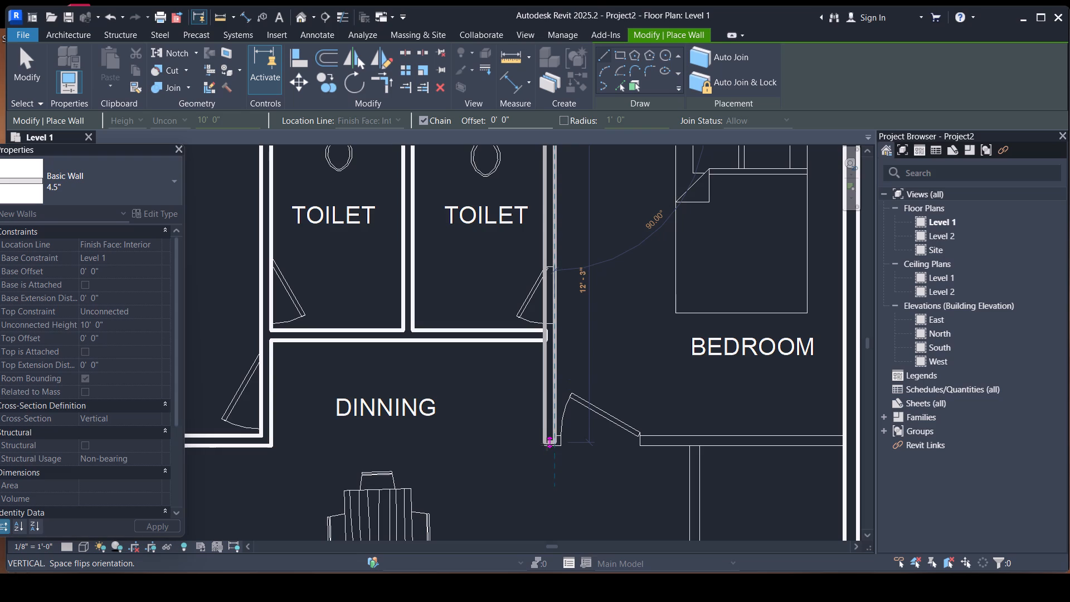
left_click(557, 443)
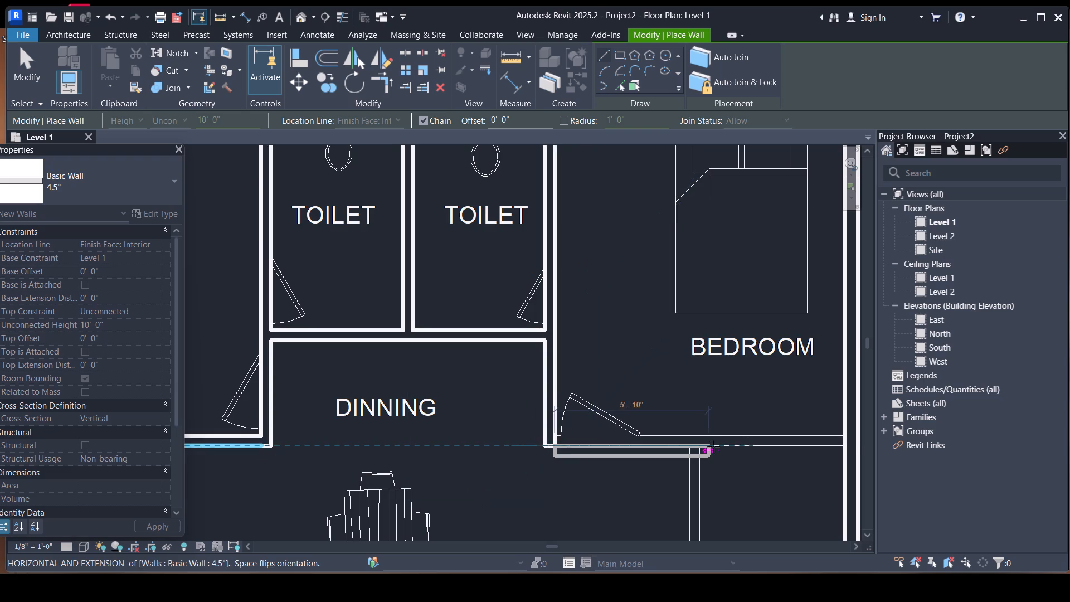
key("space")
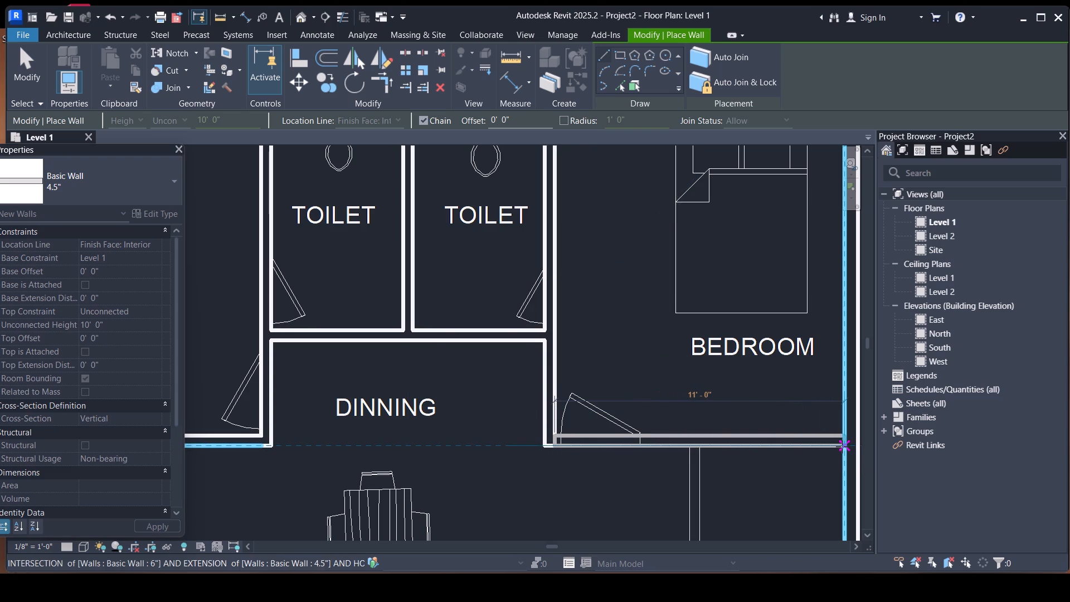
left_click(842, 446)
key("Escape")
Draw a 4.5" wall between dining and balcony, from the upper bedroom's wall down to the lower bedroom's plan line.
scroll(563, 254, "down", 4)
scroll(692, 265, "down", 4)
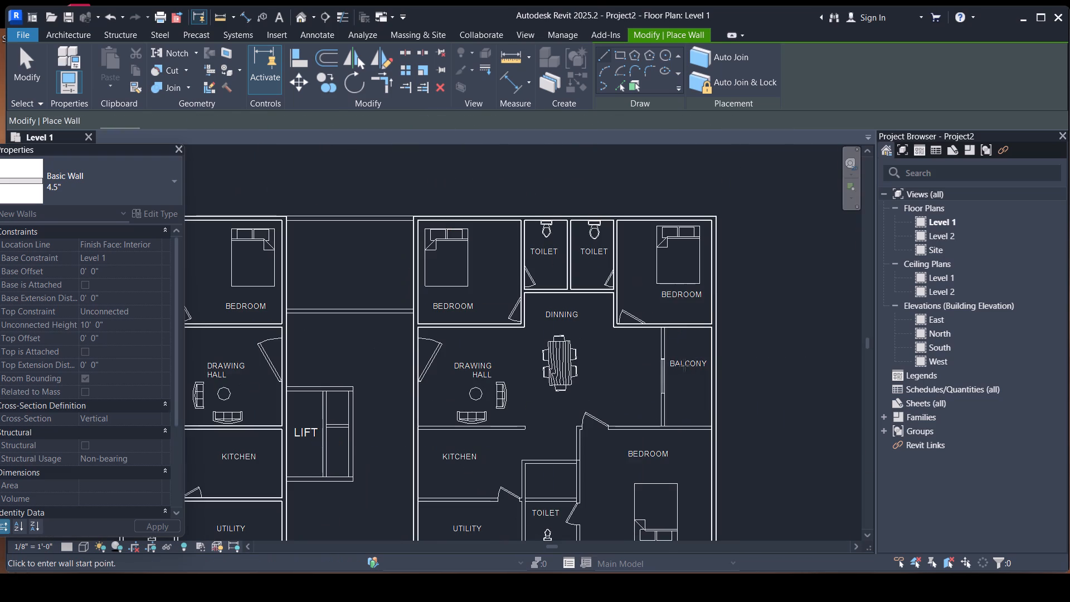
scroll(663, 376, "up", 5)
scroll(643, 335, "up", 4)
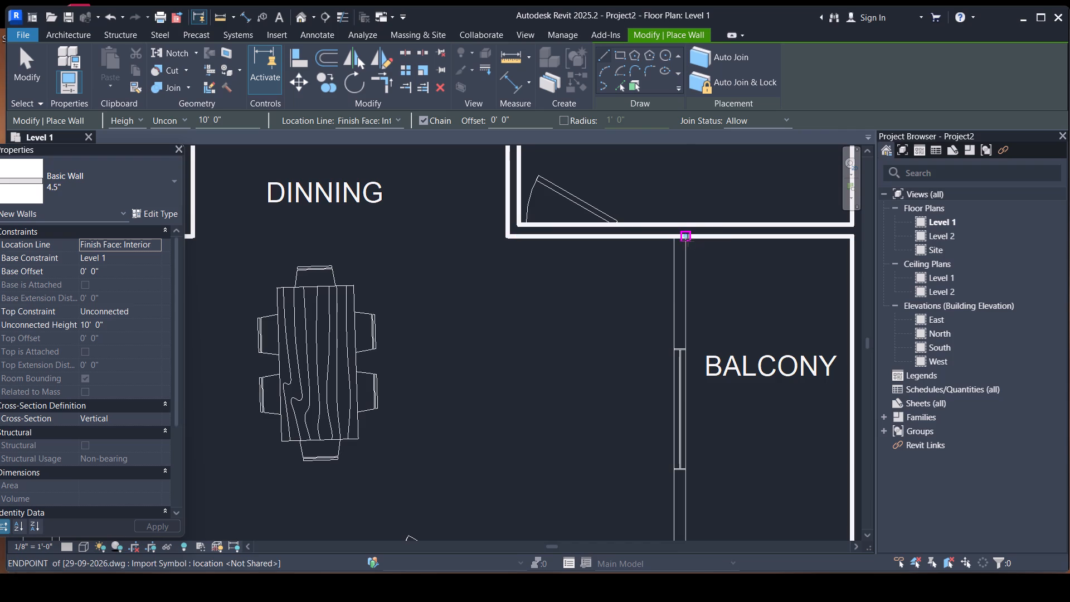
left_click(687, 240)
key("space")
scroll(689, 345, "down", 3)
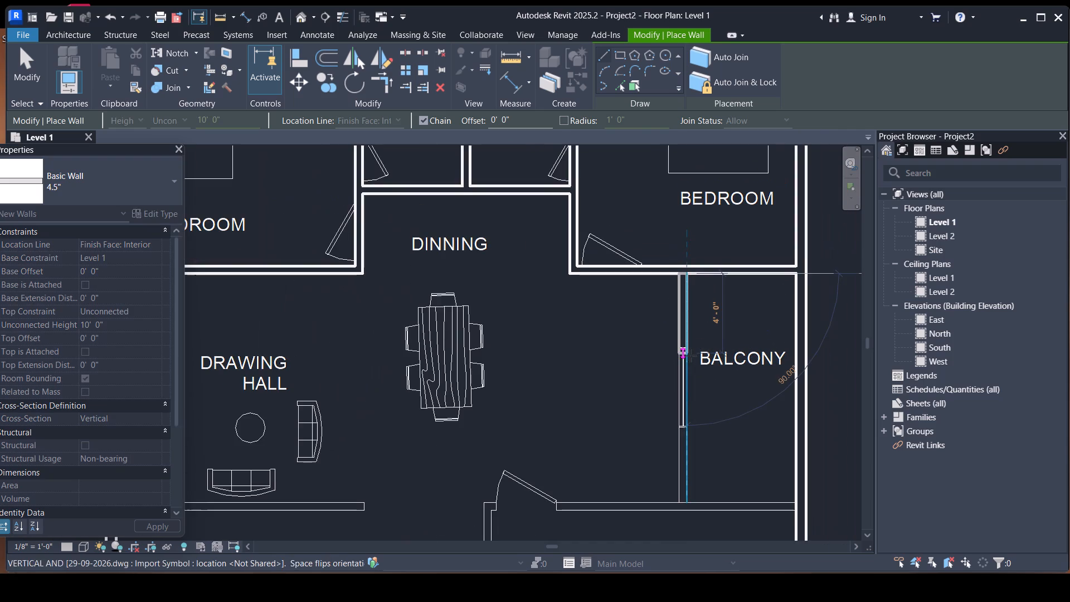
middle_click_drag(690, 356, 674, 268)
scroll(678, 410, "up", 8)
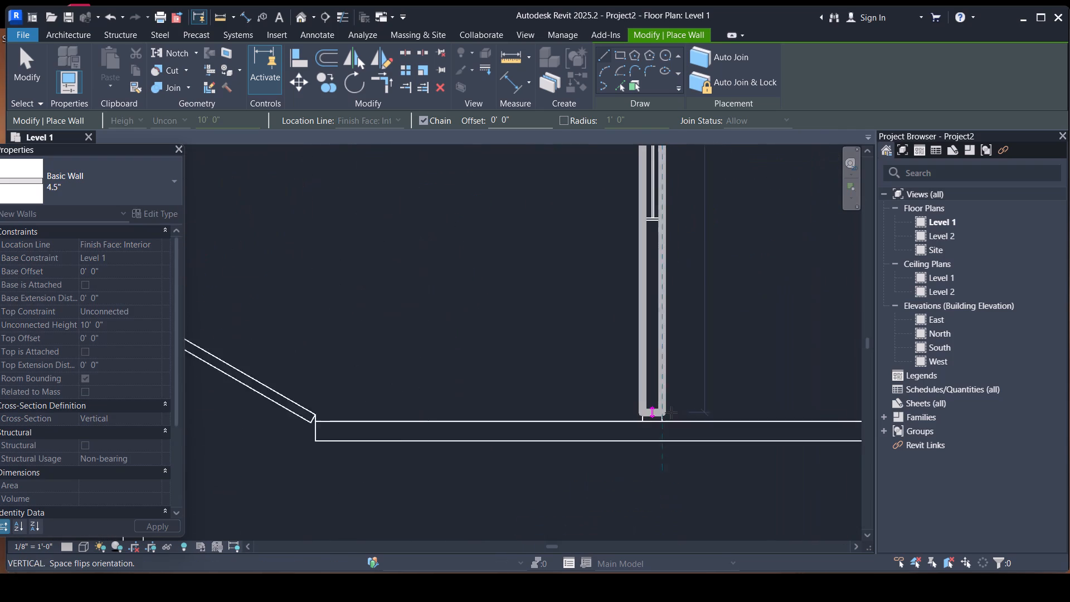
left_click(668, 420)
key("Escape")
Draw chained 4.5" walls along the lower bedroom's upper side from the balcony-side exterior wall, then down past the toilet to the lower exterior wall.
scroll(614, 365, "down", 5)
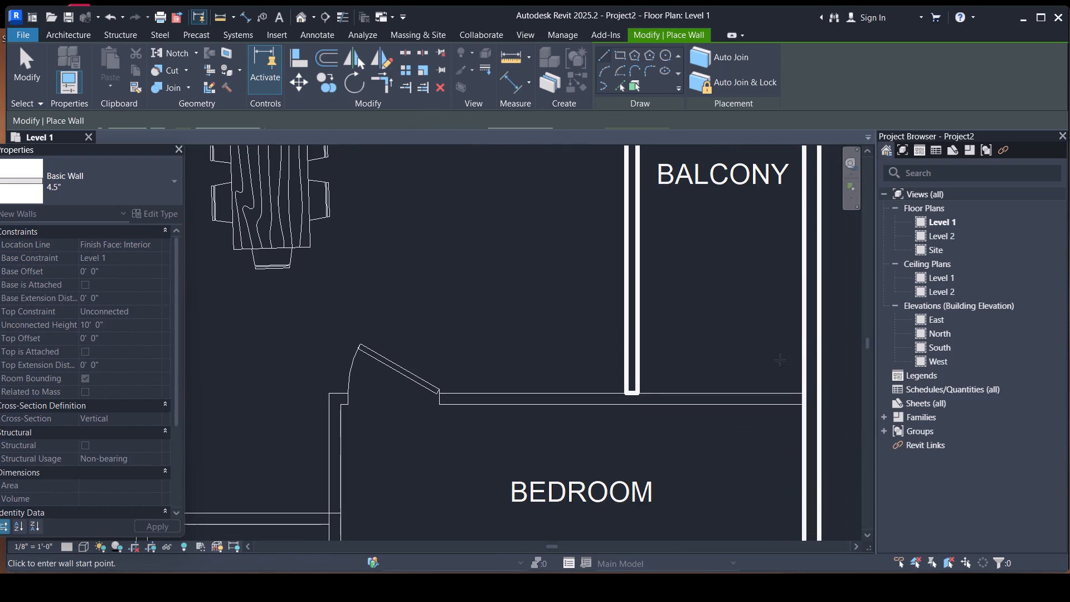
left_click(802, 391)
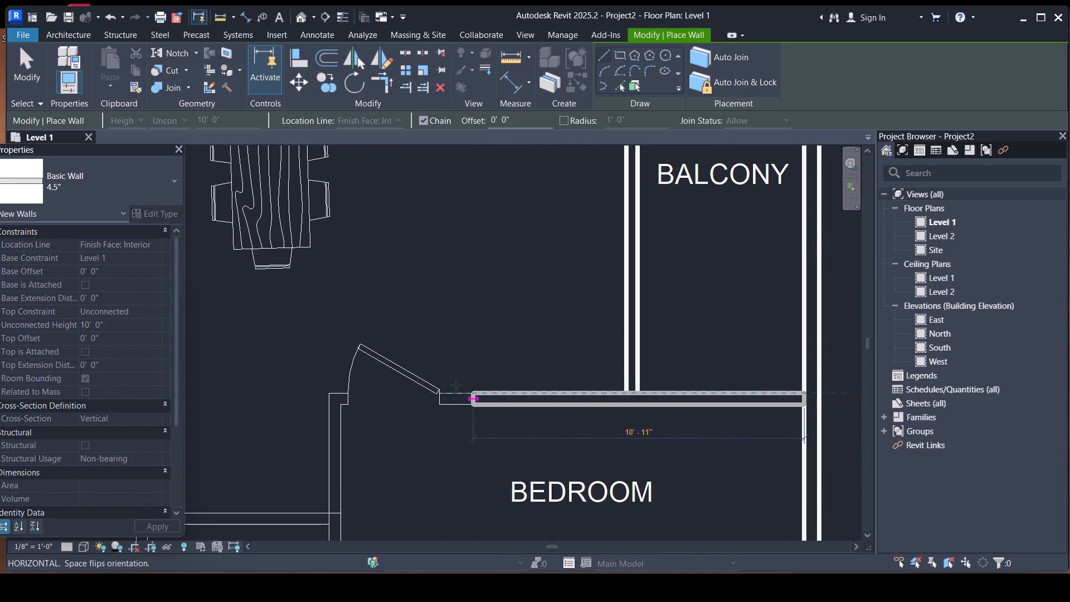
left_click(334, 394)
scroll(435, 307, "down", 2)
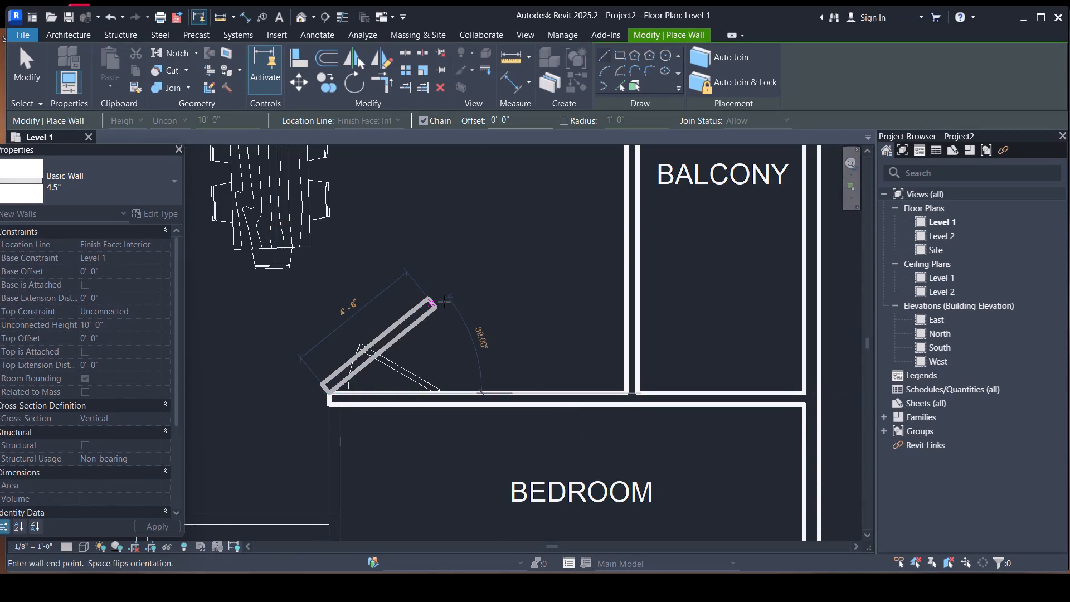
scroll(444, 302, "down", 3)
scroll(506, 279, "down", 4)
scroll(437, 418, "up", 3)
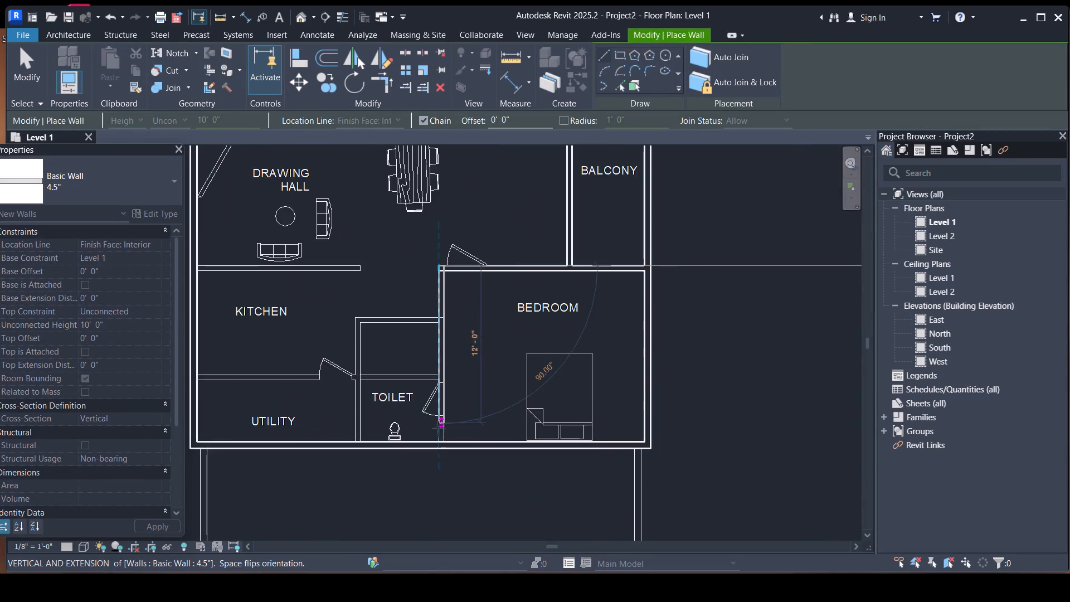
scroll(438, 428, "up", 4)
left_click(436, 448)
key("Escape")
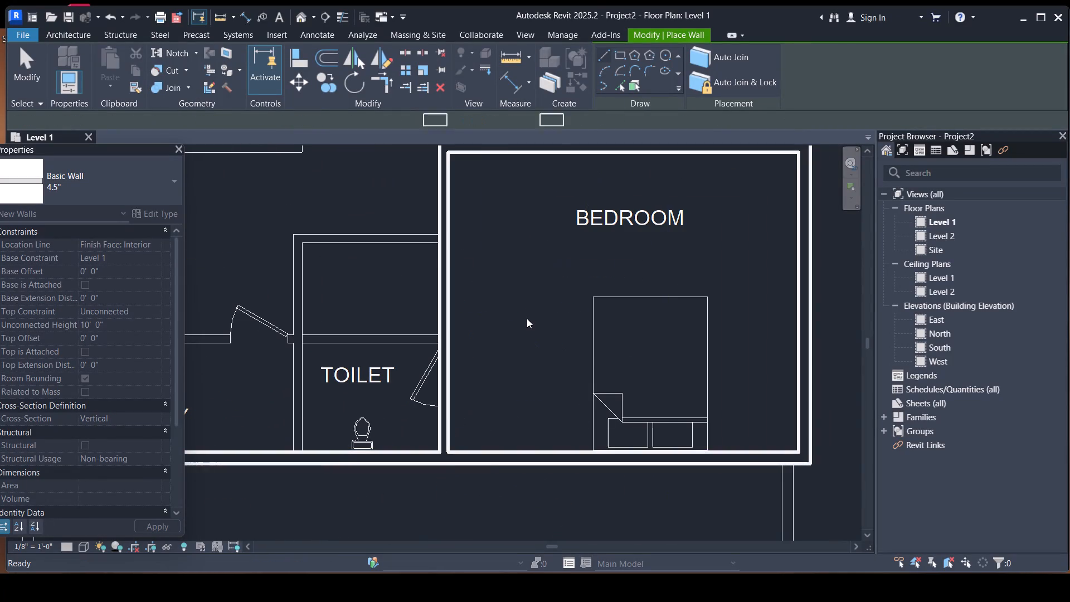
Draw a 12'-1" long 4.5" wall between kitchen and utility, from the drawing-hall-side exterior wall to the plan's toilet wall line.
middle_click_drag(527, 318, 690, 352)
scroll(461, 327, "down", 4)
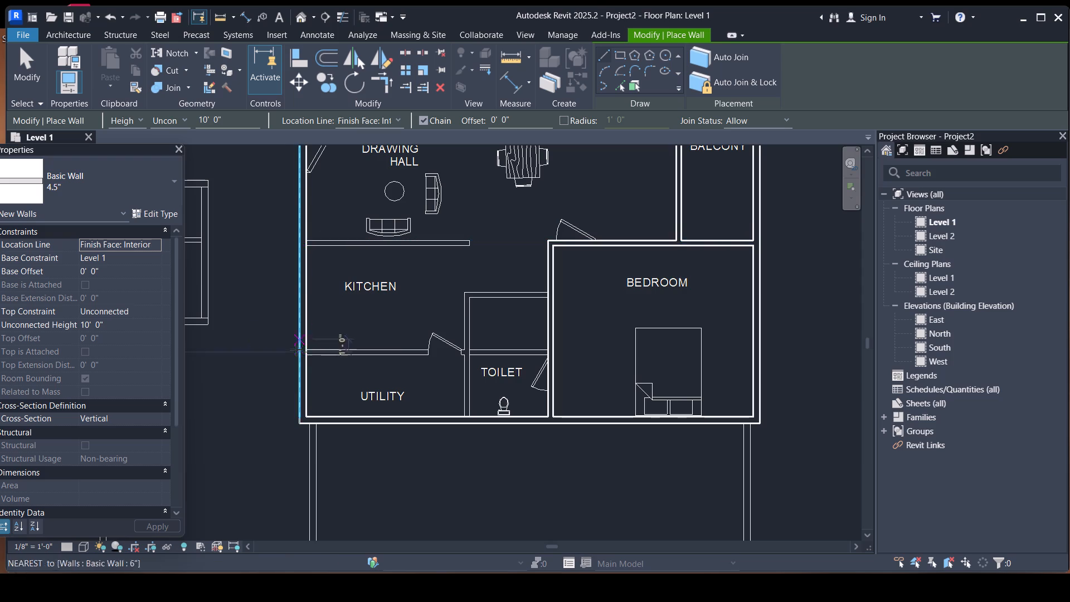
scroll(312, 362, "up", 8)
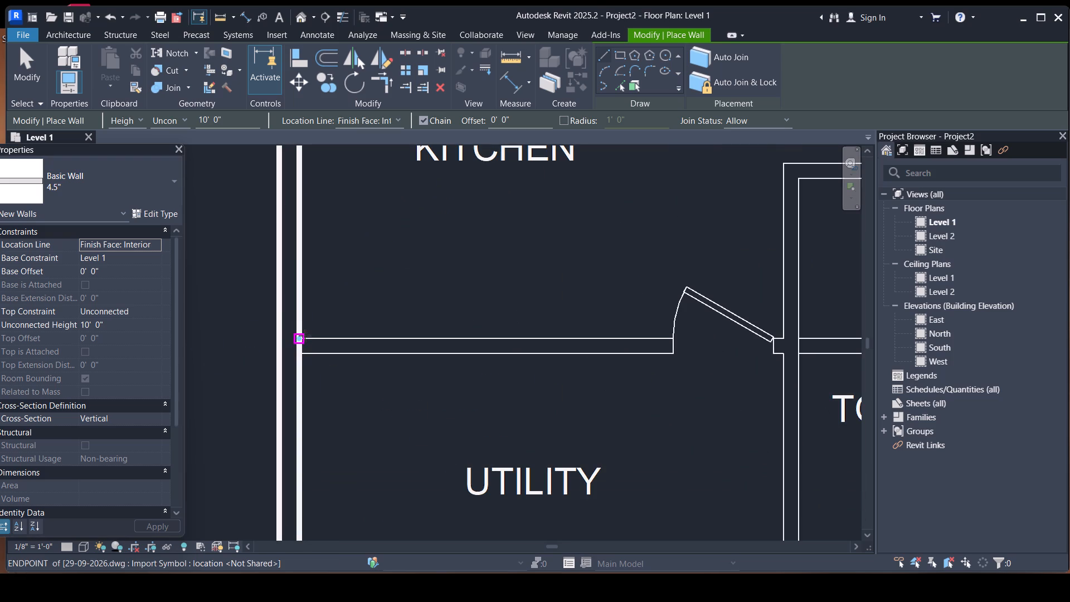
left_click(305, 336)
key("space")
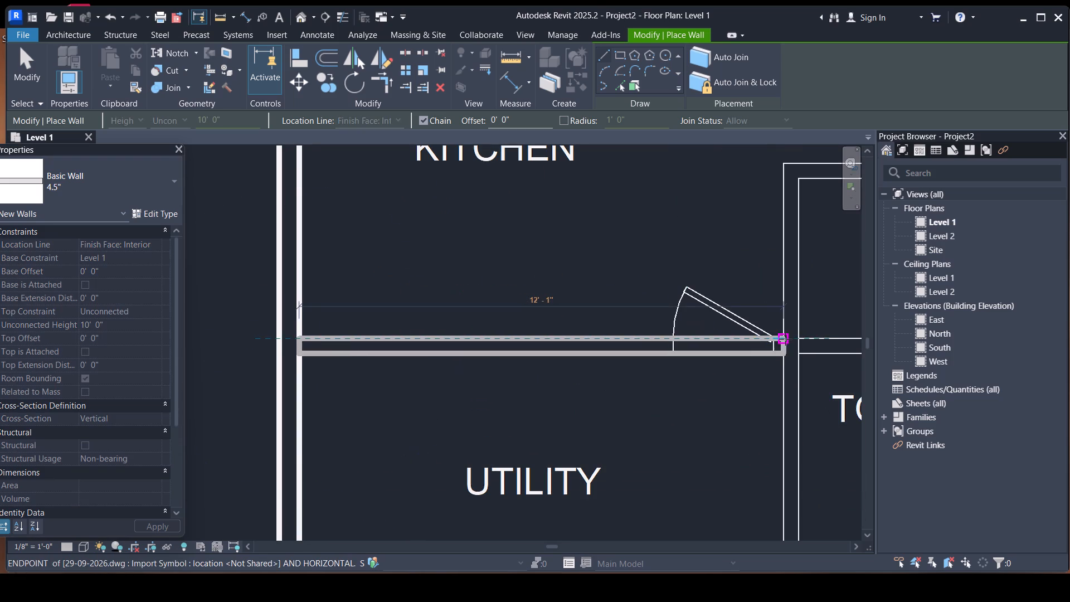
left_click(781, 339)
key("Escape")
scroll(452, 323, "down", 3)
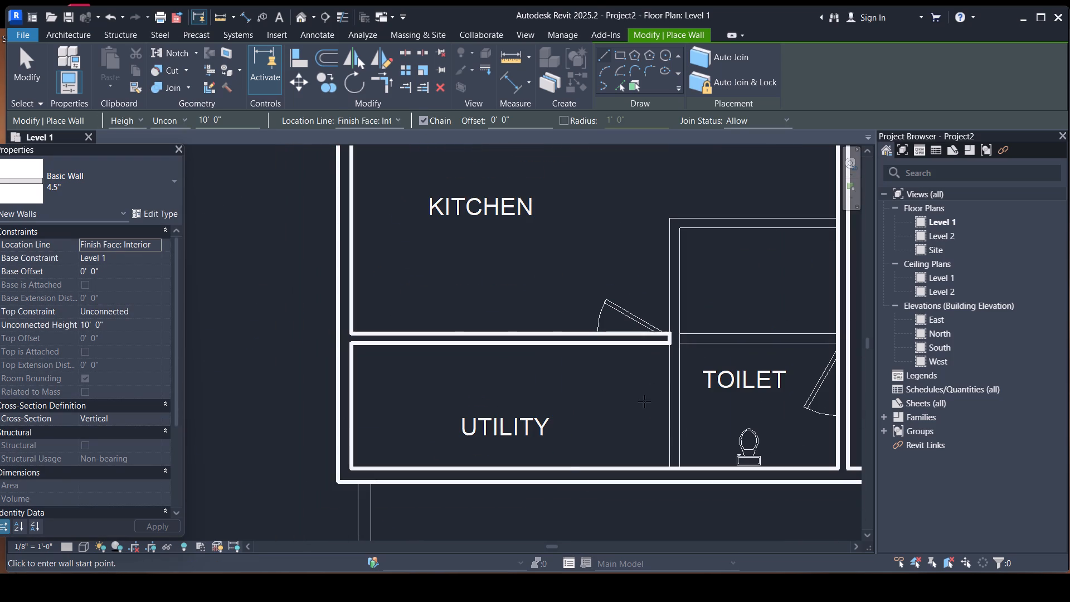
Draw chained 4.5" walls around the toilet, from the lower exterior wall up its utility and kitchen side, then across to the bedroom wall.
left_click(669, 464)
key("space")
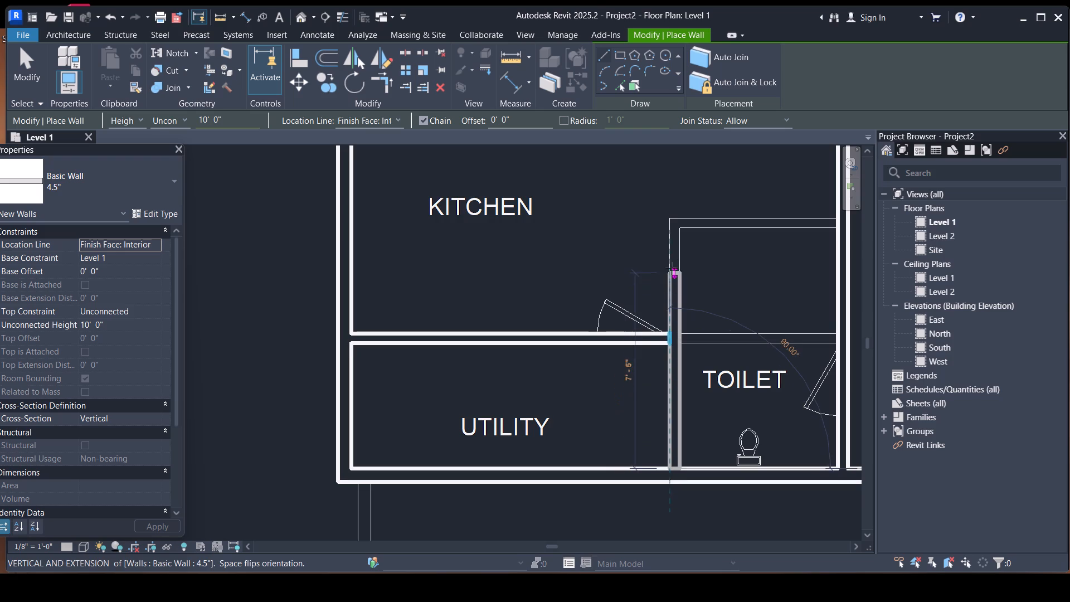
left_click(668, 218)
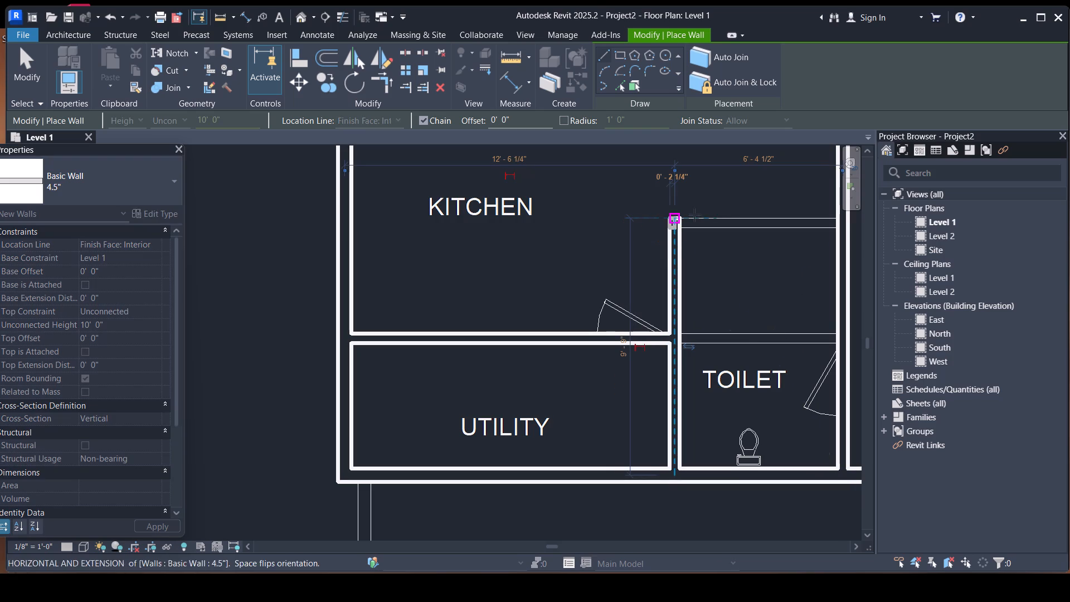
left_click(836, 223)
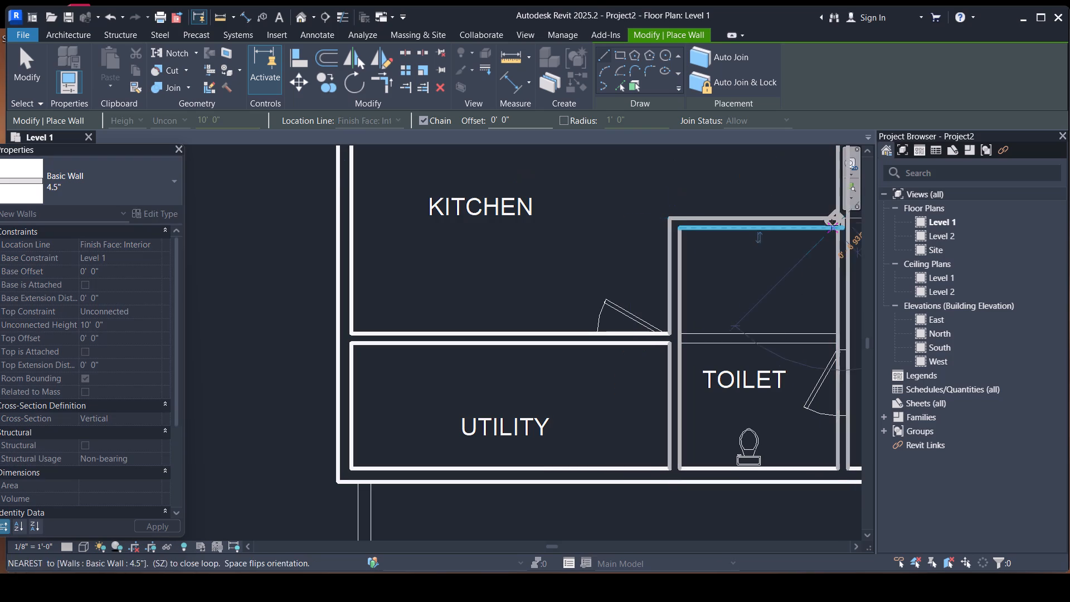
key("Escape")
Draw a 4.5" wall between drawing hall and kitchen, about 12'-5 1/2" long from the drawing-hall-side exterior wall to the plan line's end.
scroll(473, 311, "down", 4)
middle_click_drag(492, 296, 382, 519)
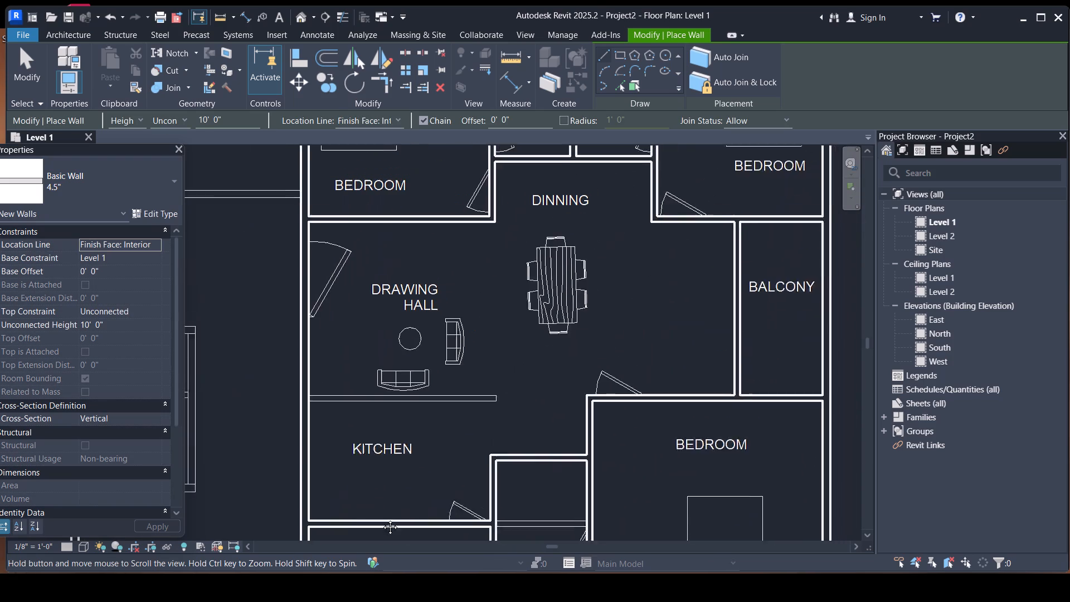
middle_click_drag(382, 519, 377, 526)
scroll(288, 426, "up", 6)
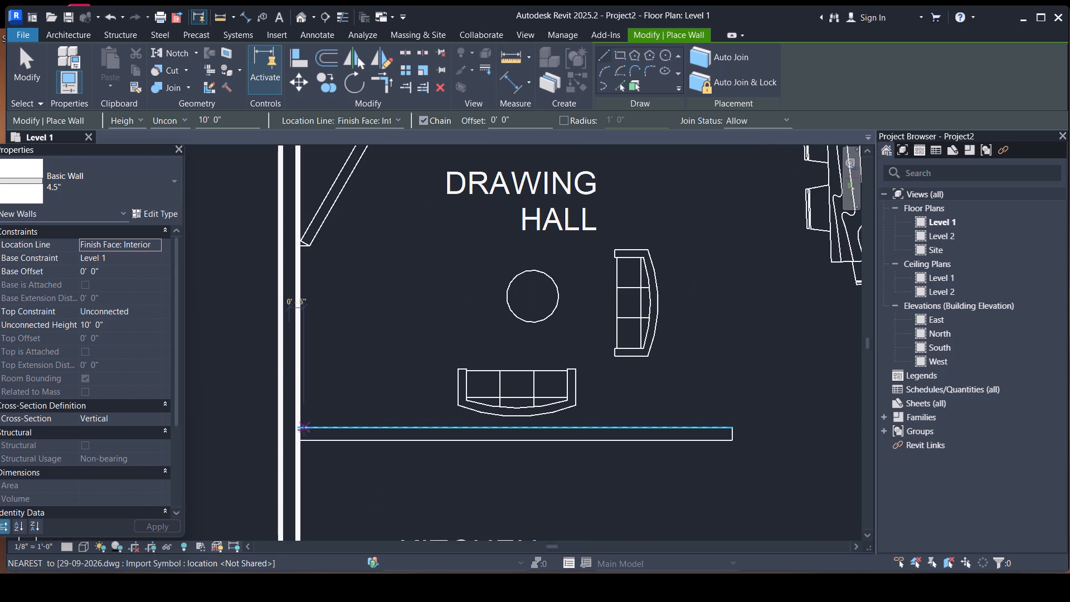
left_click(304, 430)
key("space")
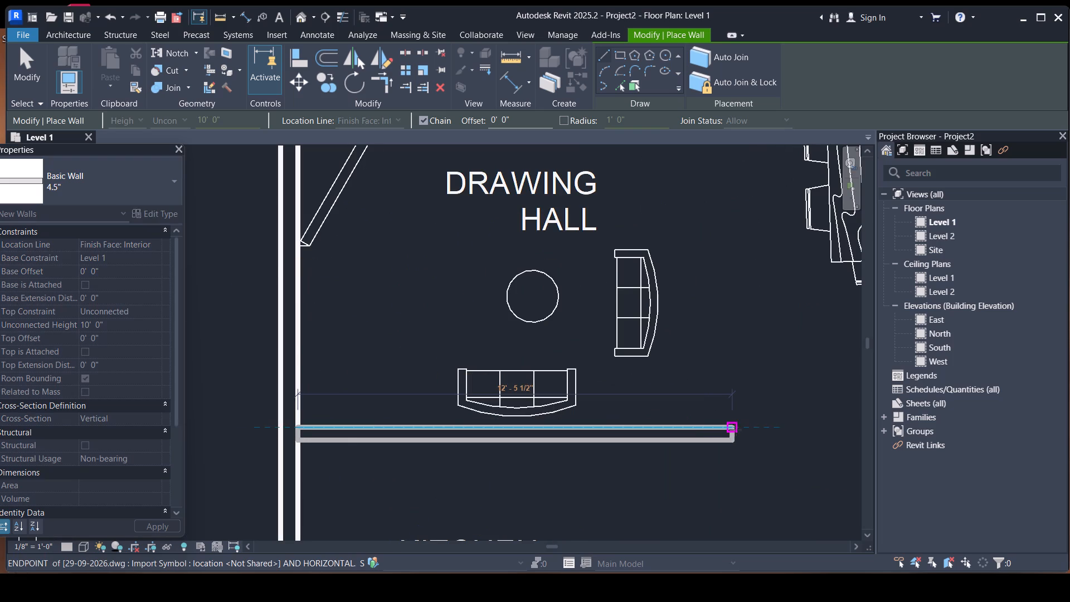
left_click(735, 430)
key("Escape")
Examine the apartments' walls along the whole building and the open passage between the two lowest units for walls still missing.
scroll(368, 432, "down", 10)
scroll(508, 394, "down", 2)
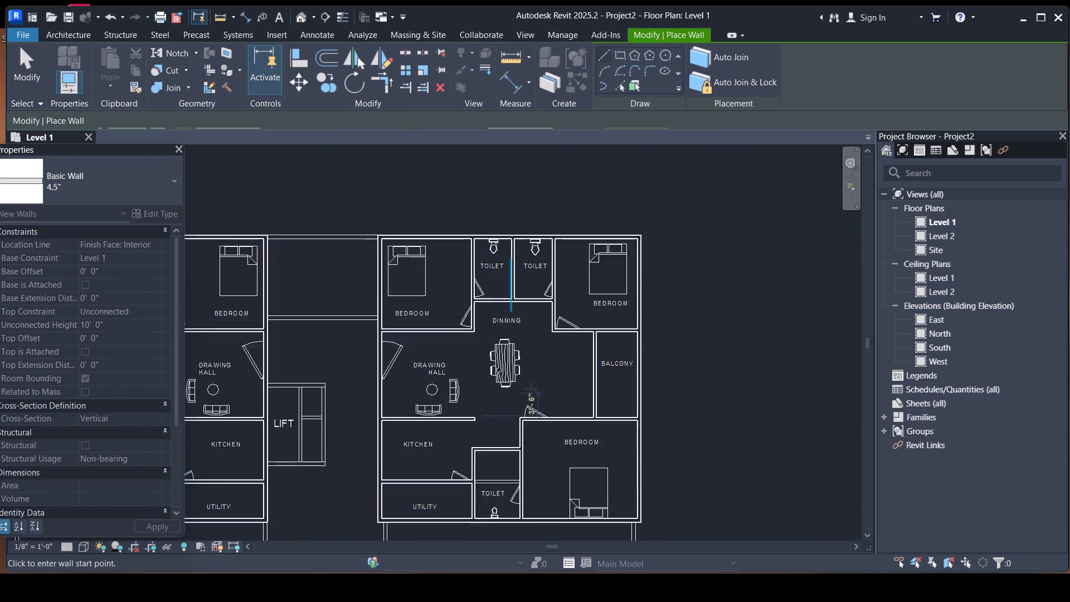
scroll(528, 391, "down", 3)
scroll(493, 361, "down", 4)
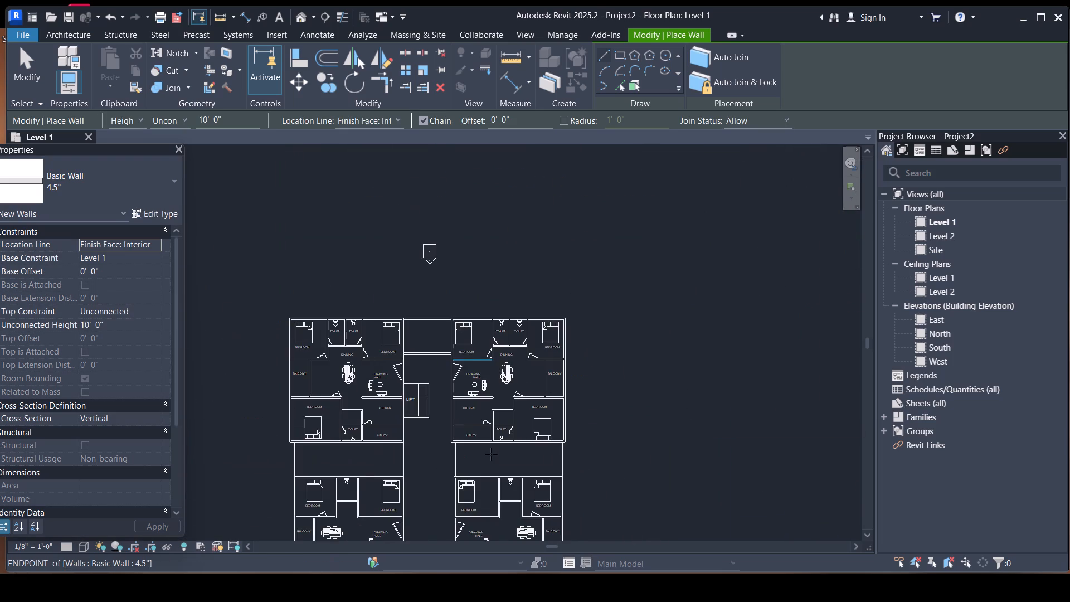
middle_click_drag(484, 469, 510, 320)
scroll(522, 333, "up", 9)
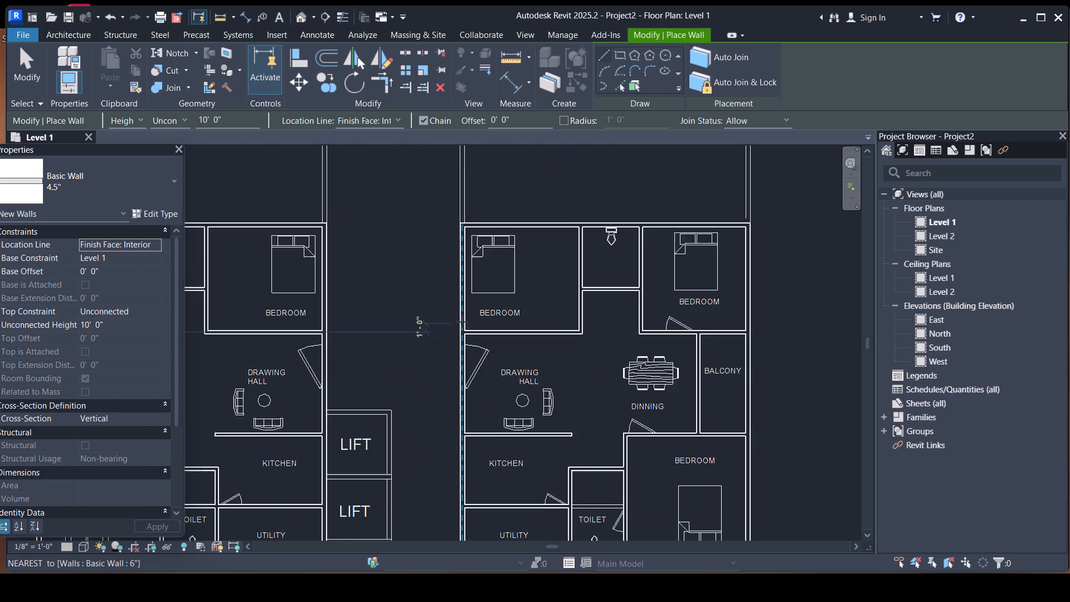
scroll(474, 315, "down", 10)
scroll(481, 397, "up", 8)
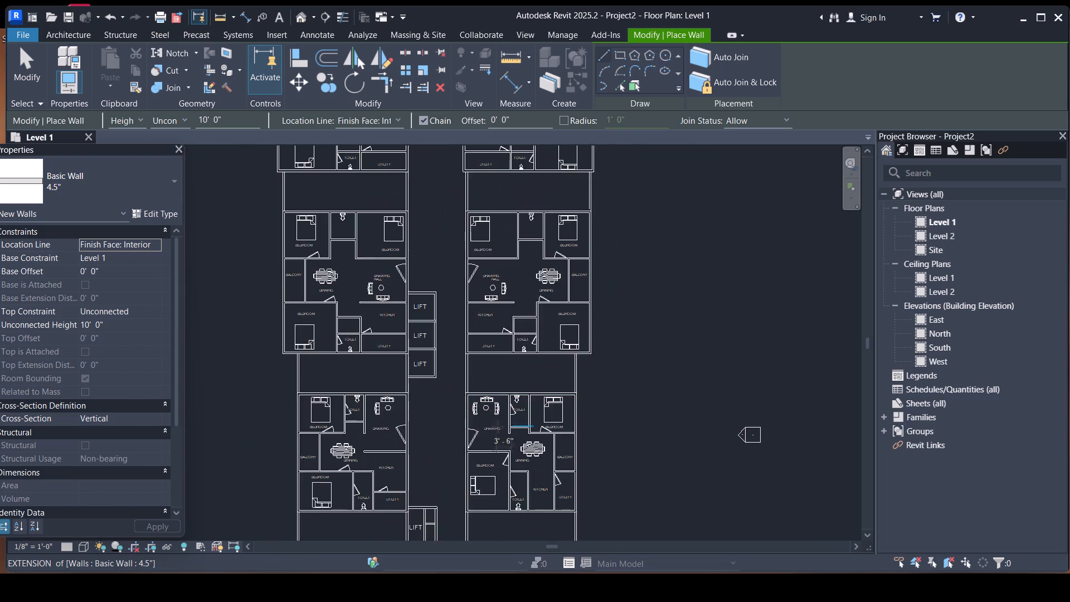
scroll(498, 427, "up", 11)
scroll(523, 398, "down", 6)
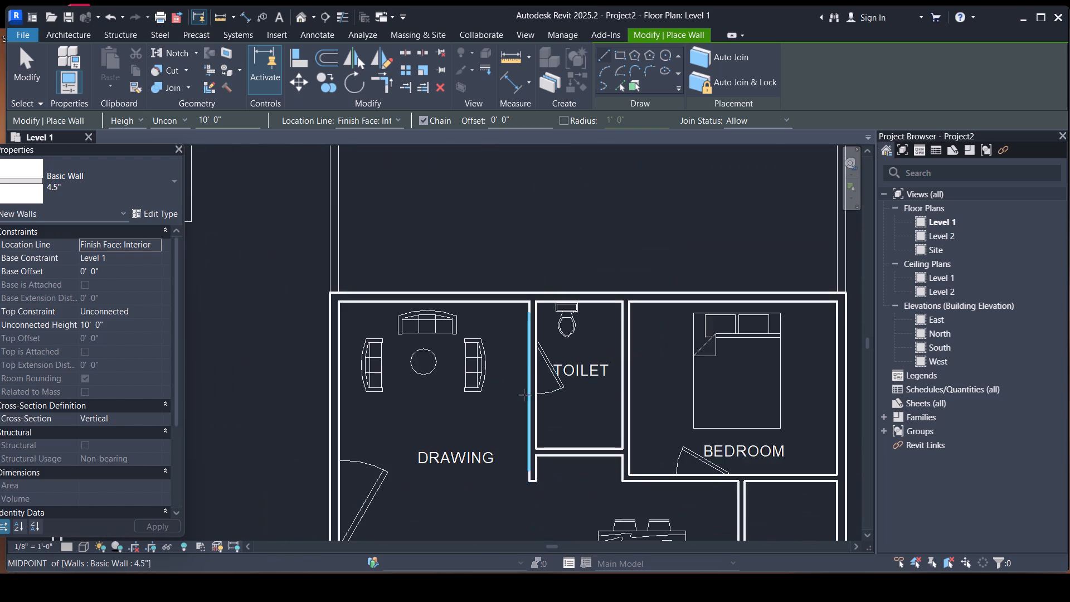
scroll(525, 395, "down", 9)
middle_click_drag(547, 514, 546, 338)
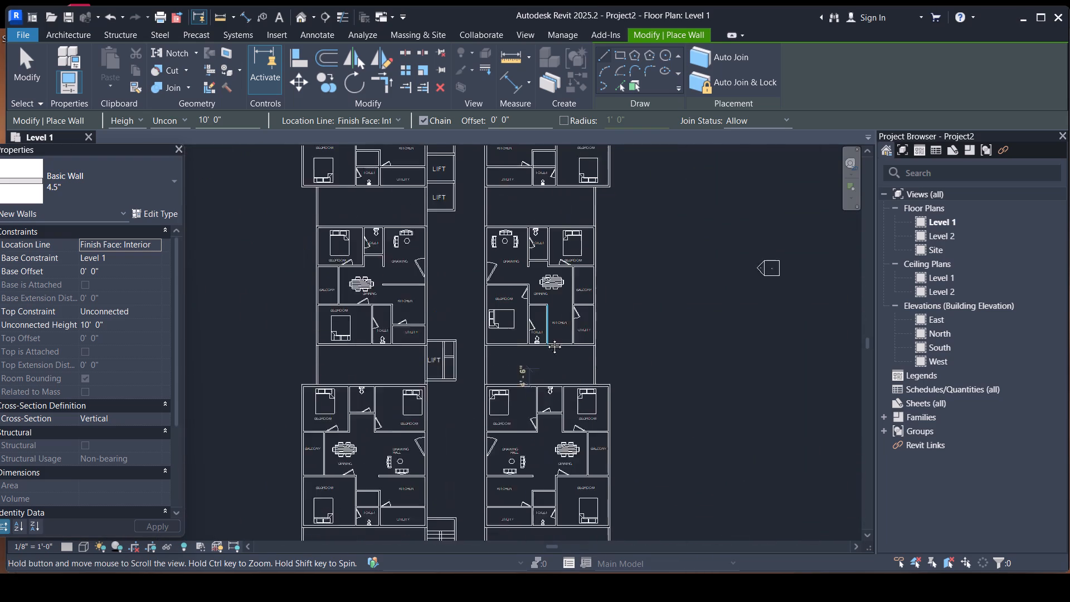
middle_click_drag(546, 338, 547, 338)
key("Escape")
scroll(524, 360, "up", 14)
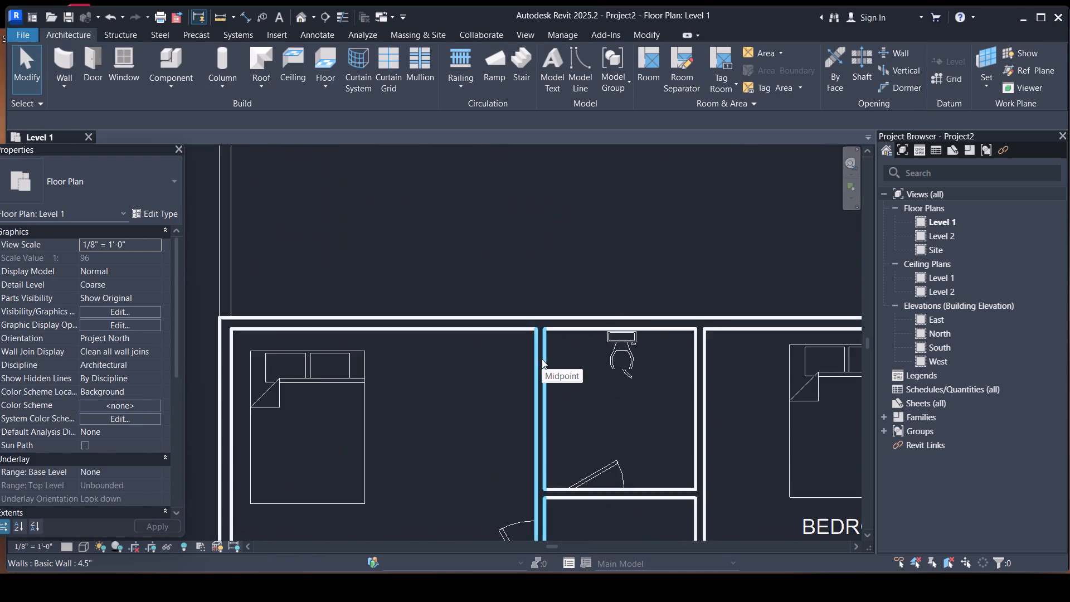
scroll(542, 359, "down", 15)
scroll(598, 338, "down", 3)
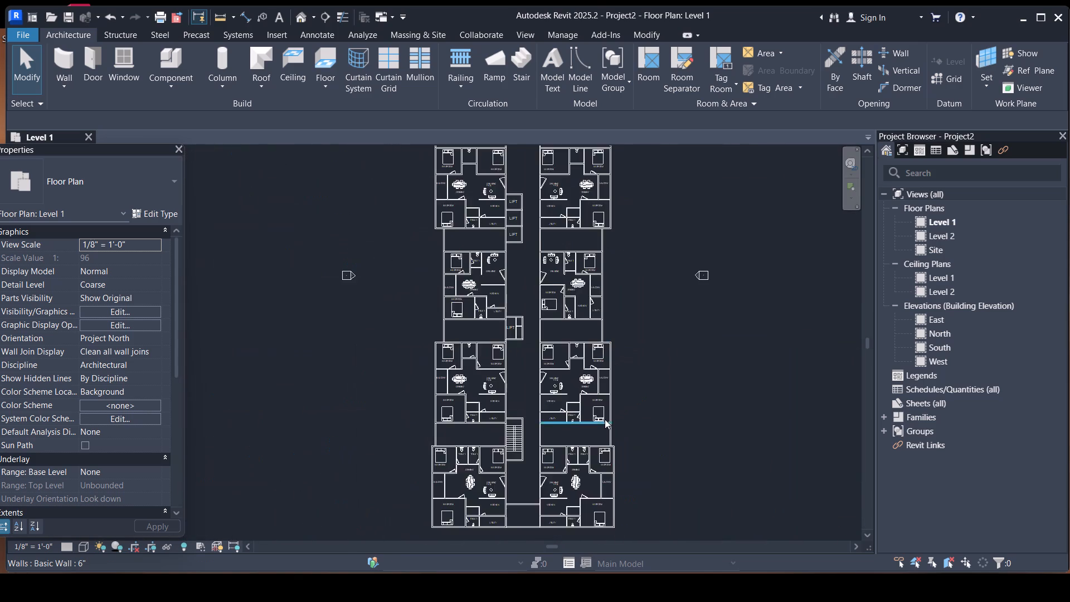
scroll(605, 419, "up", 11)
scroll(628, 403, "down", 9)
scroll(650, 377, "up", 1)
scroll(650, 376, "down", 1)
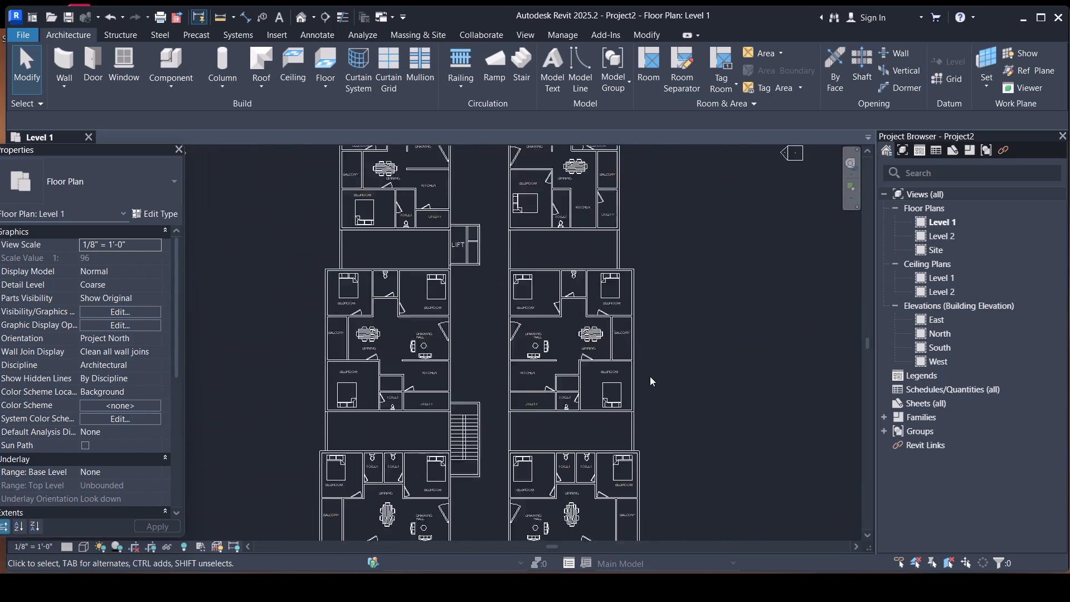
middle_click_drag(644, 410, 649, 338)
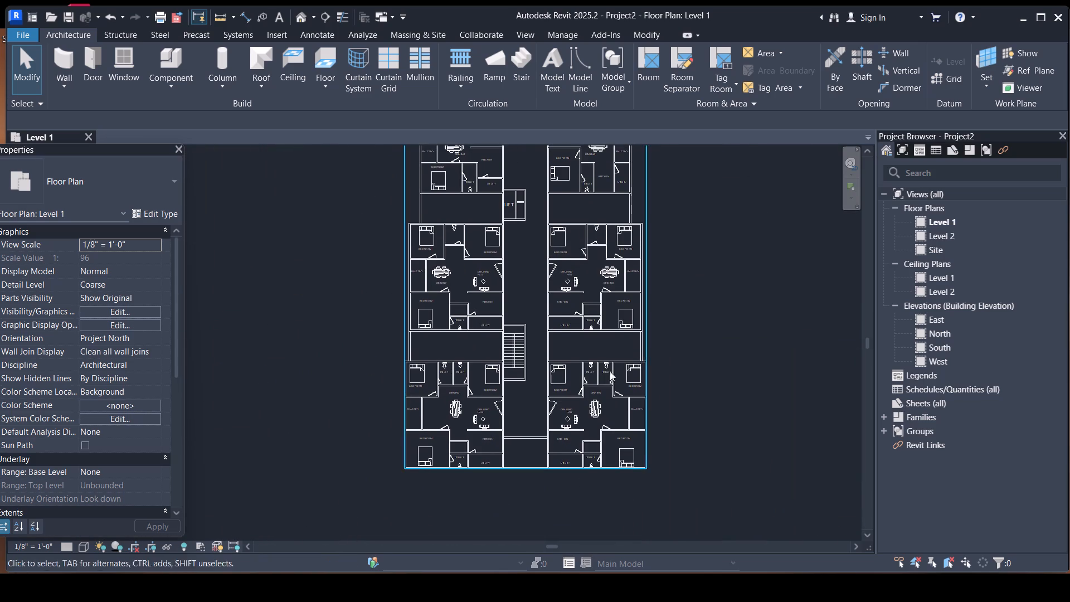
scroll(528, 454, "up", 9)
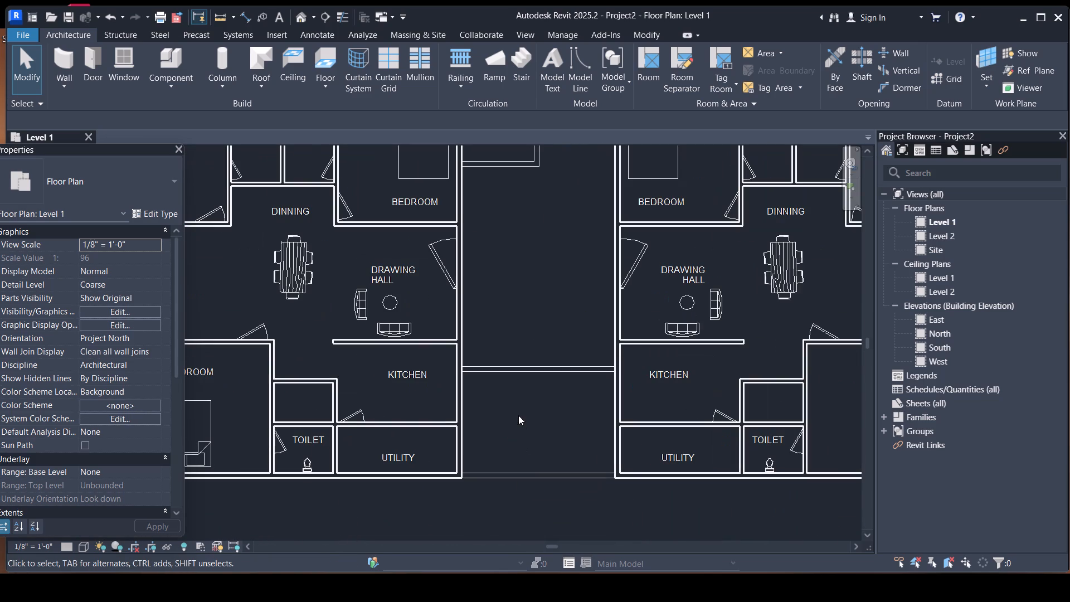
scroll(517, 406, "up", 3)
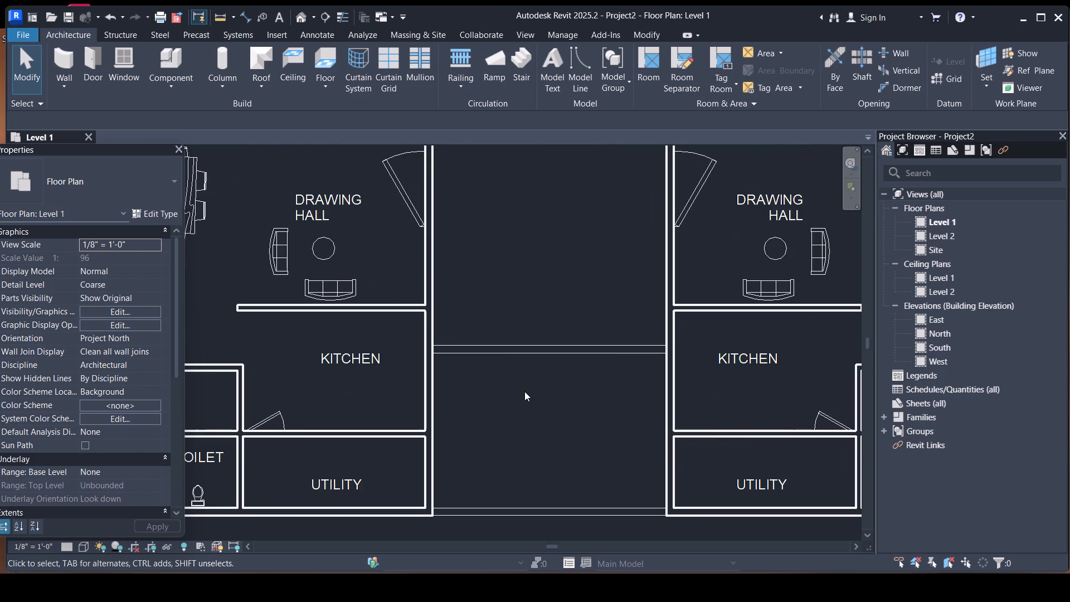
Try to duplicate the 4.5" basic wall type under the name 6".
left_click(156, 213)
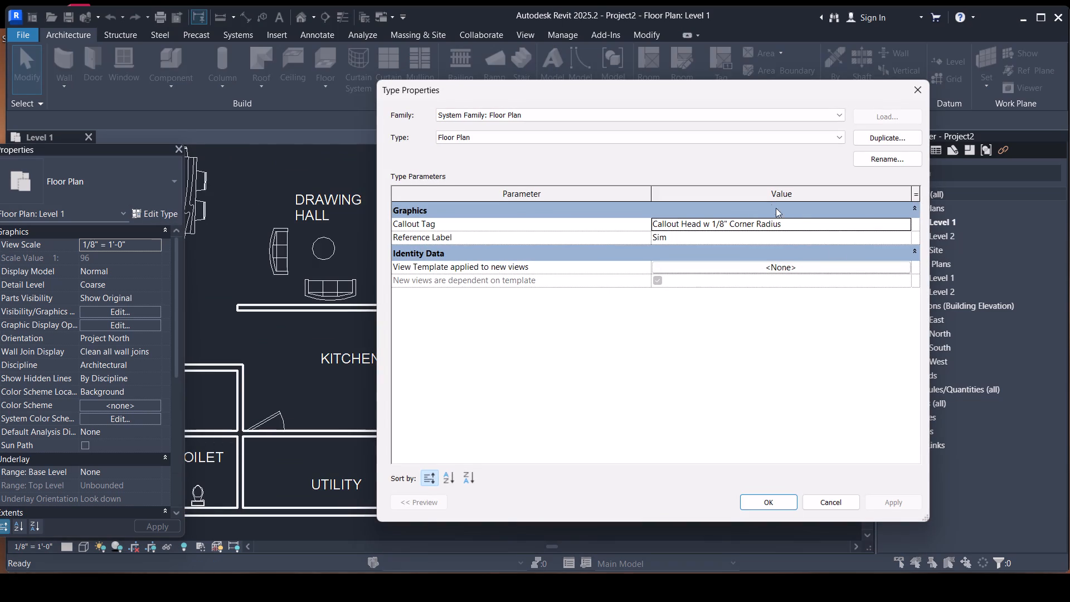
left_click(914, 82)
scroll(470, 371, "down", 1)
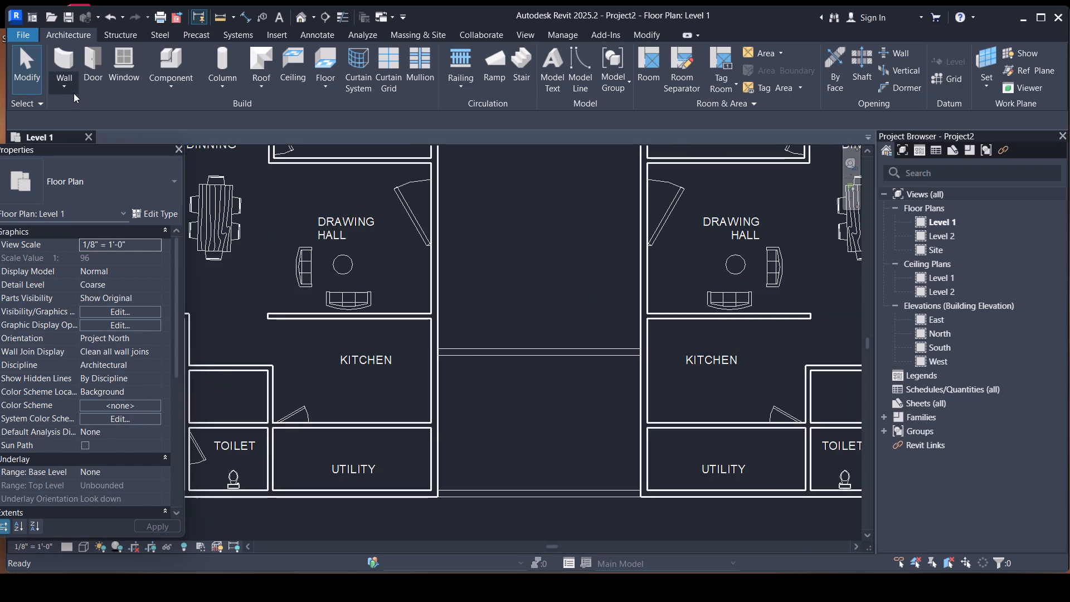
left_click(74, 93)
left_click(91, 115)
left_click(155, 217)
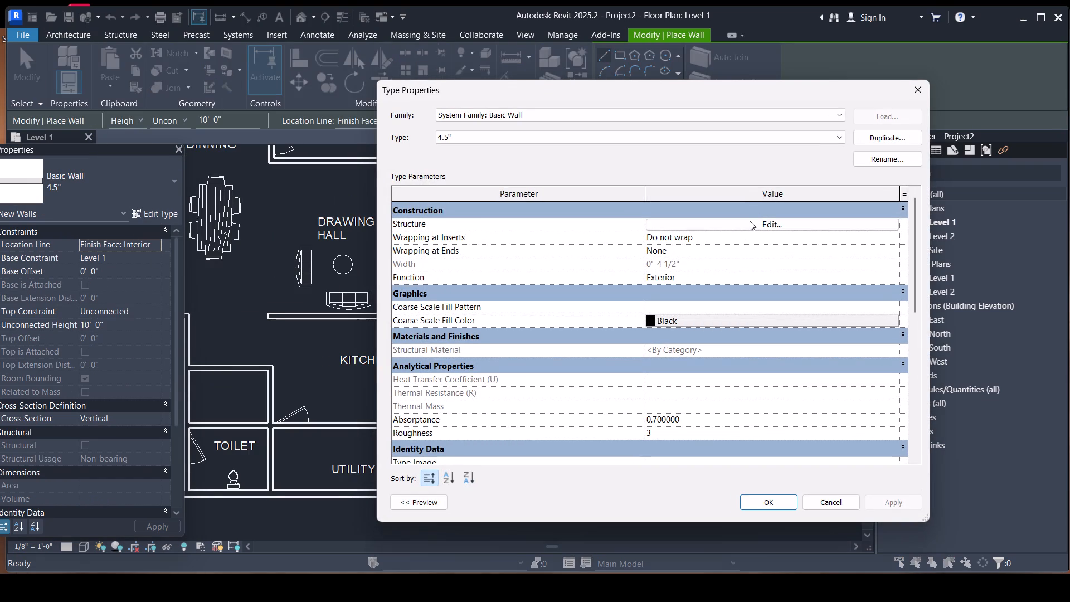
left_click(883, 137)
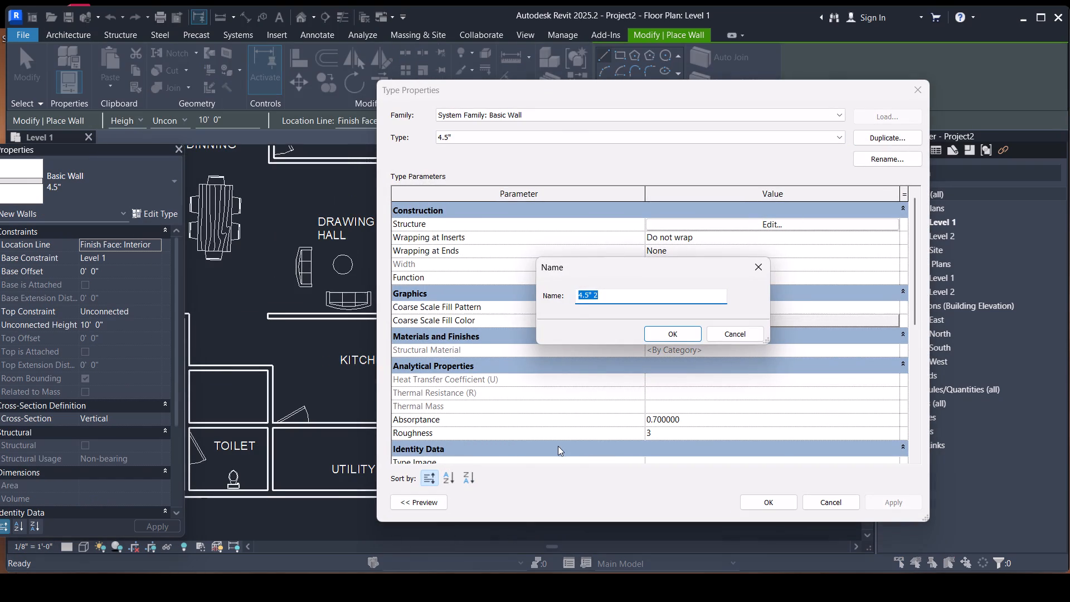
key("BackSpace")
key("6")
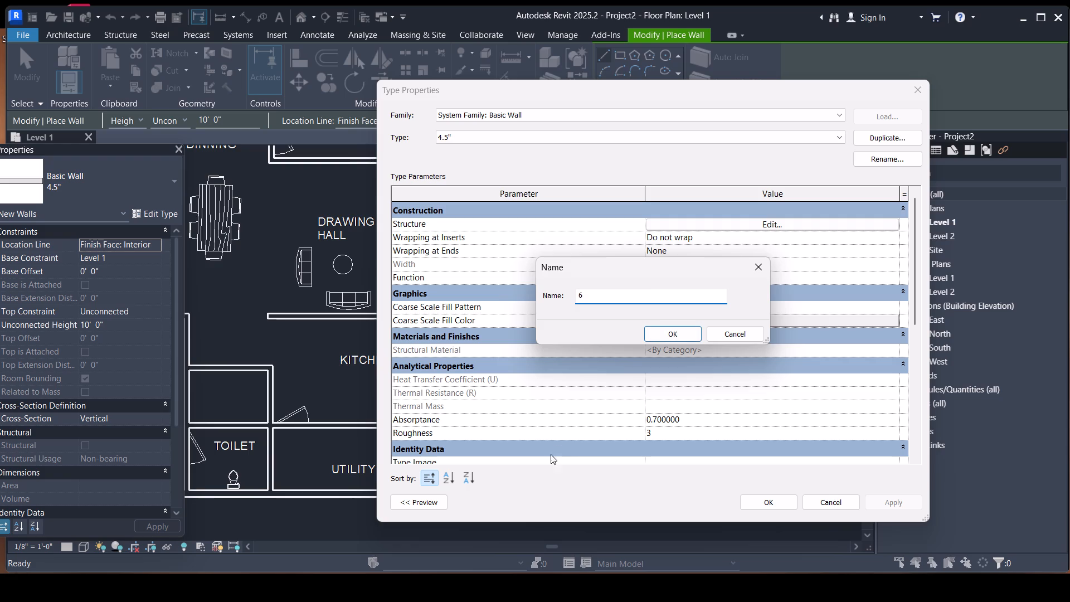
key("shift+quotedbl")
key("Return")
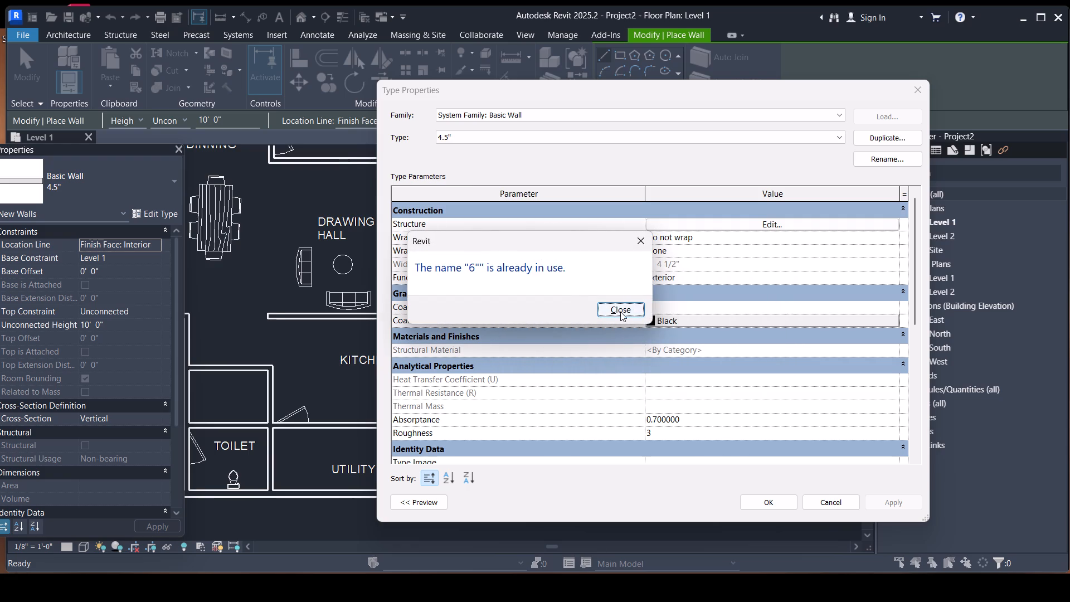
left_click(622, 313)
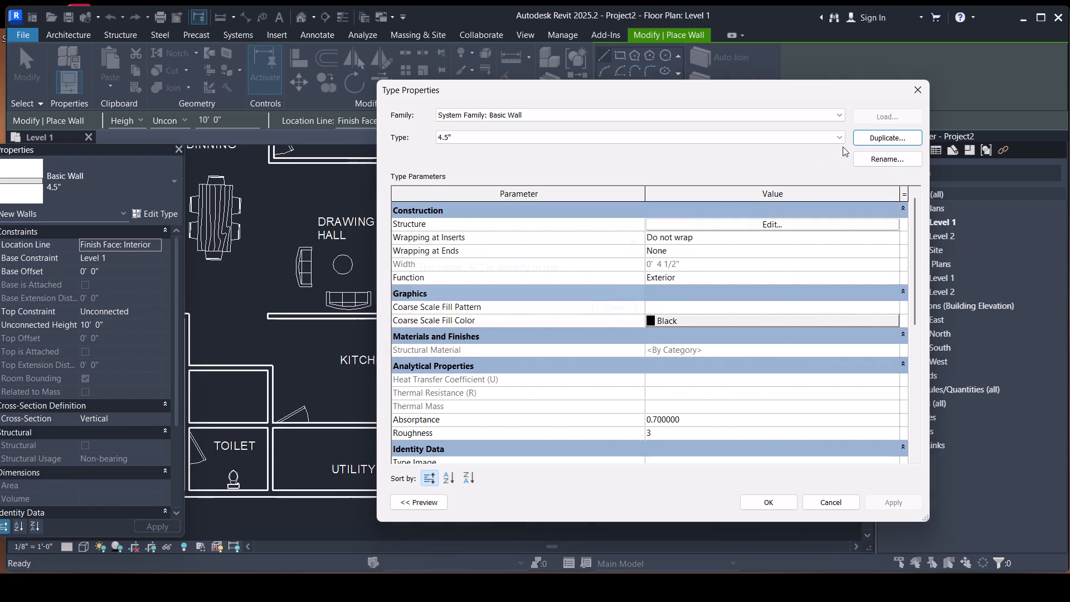
Duplicate the 4.5" wall type as 6" 2 and set its structure layer thickness to 6".
left_click(902, 134)
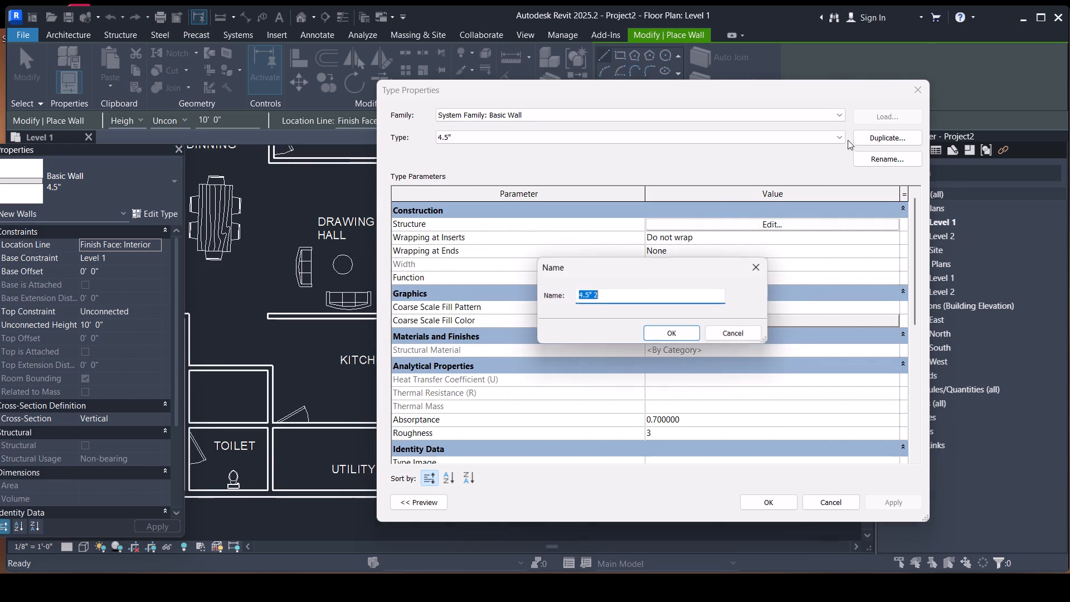
key("BackSpace")
type("6\"")
key("space")
key("2")
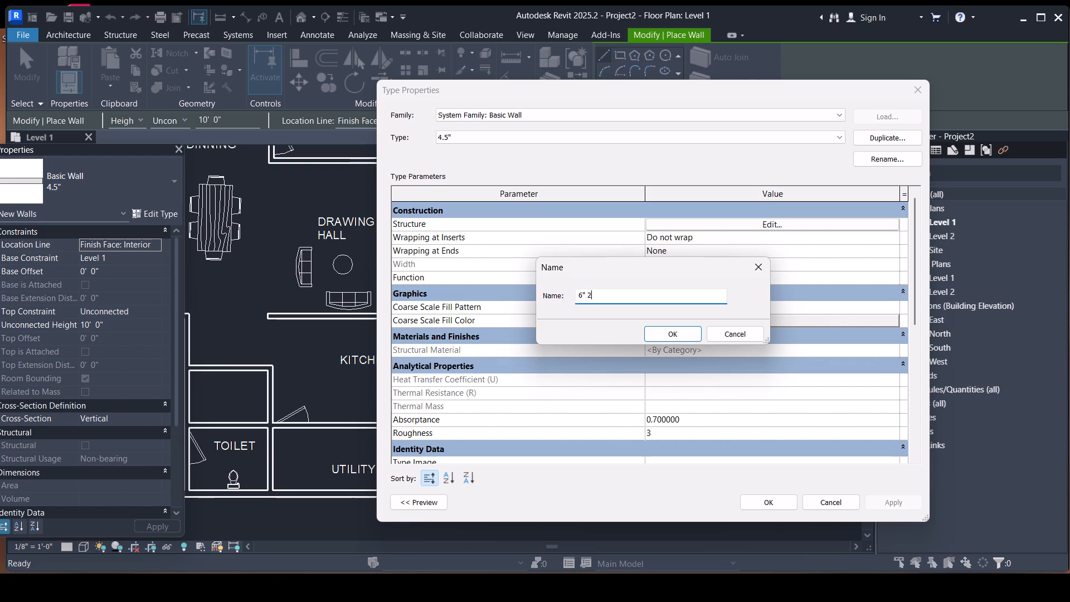
left_click(693, 341)
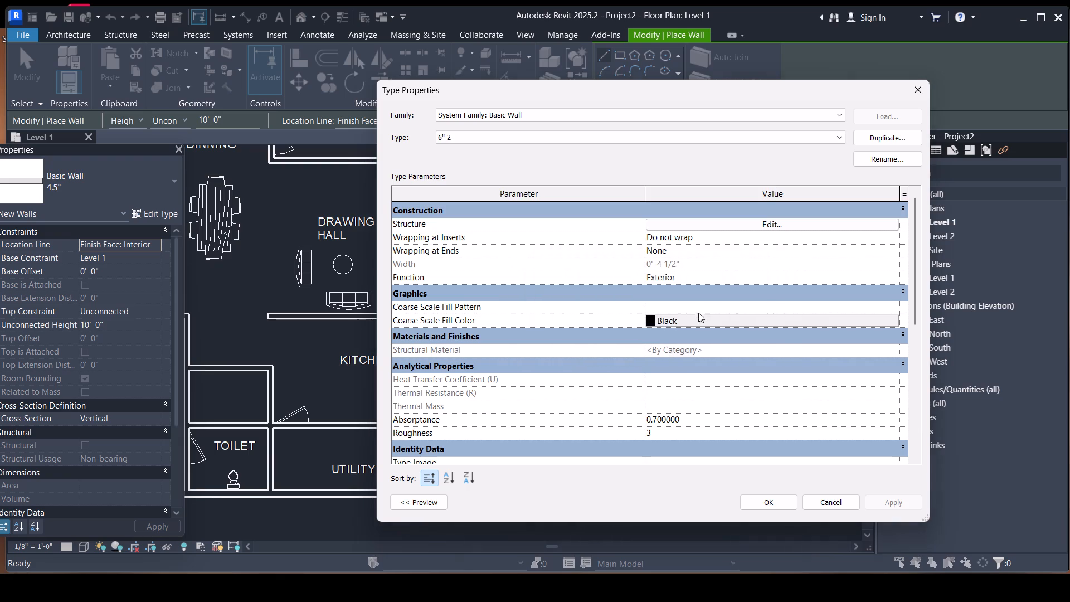
left_click(737, 226)
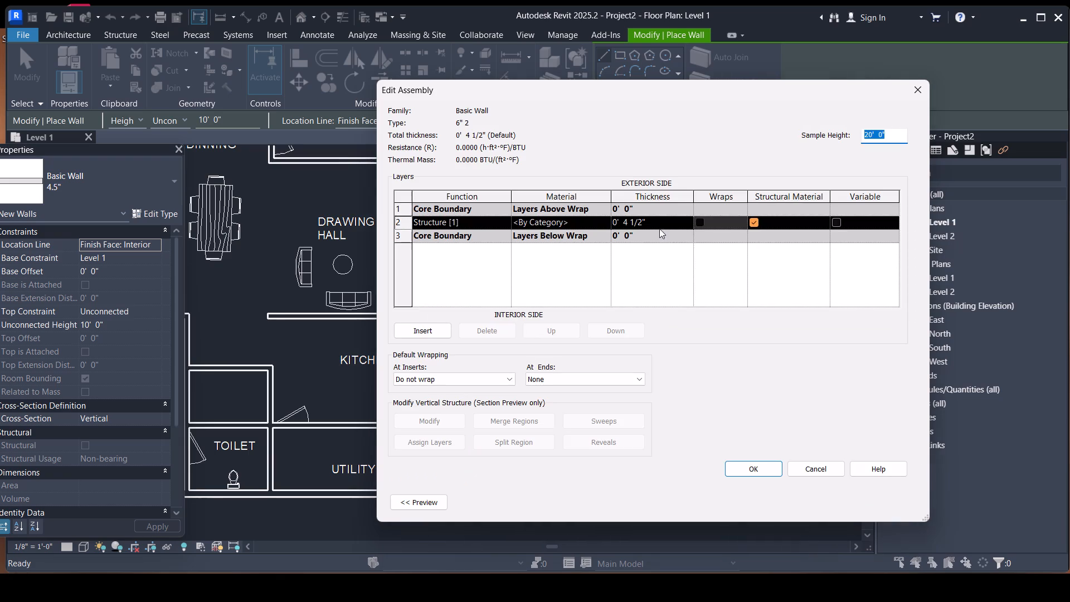
left_click(659, 229)
key("BackSpace")
type("6\"")
key("Return")
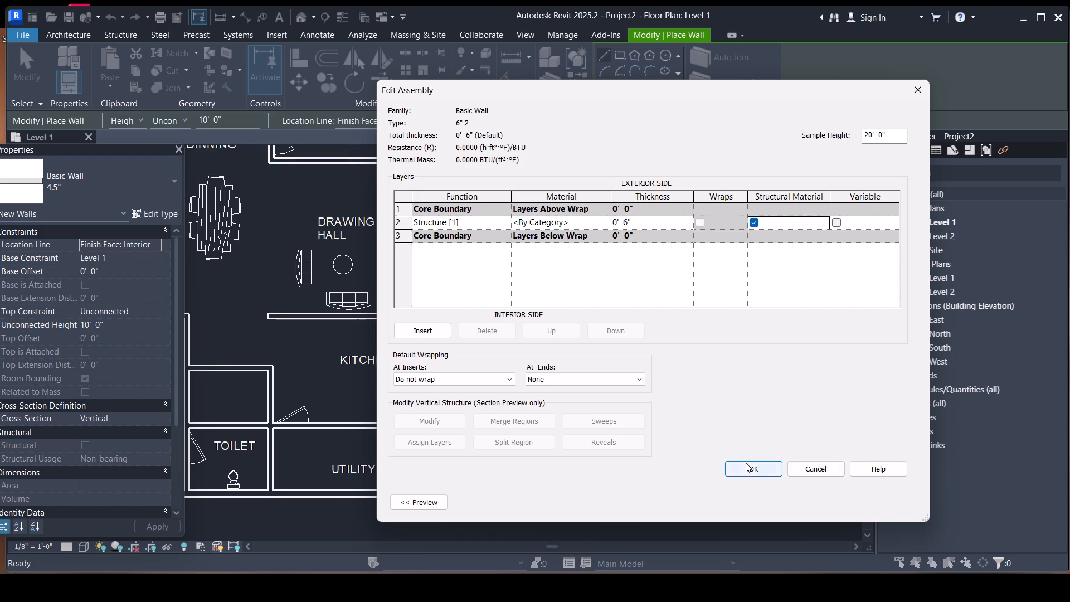
left_click(746, 463)
left_click(772, 501)
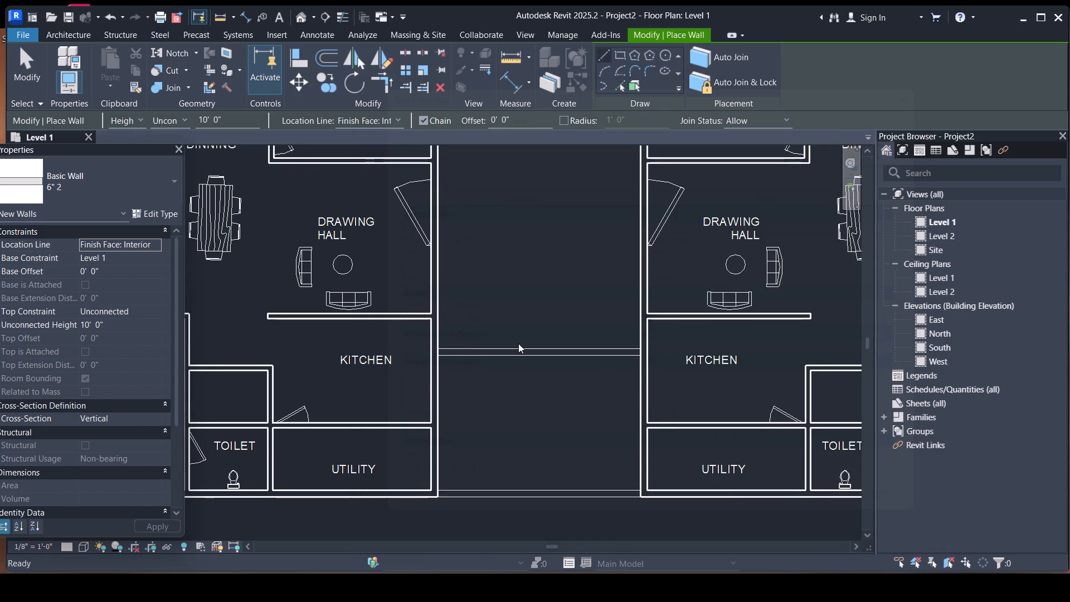
Draw a 6" 2 wall about 15'-6" long across the passage's lower end, between the two utility rooms' exterior walls.
left_click(601, 55)
left_click(436, 492)
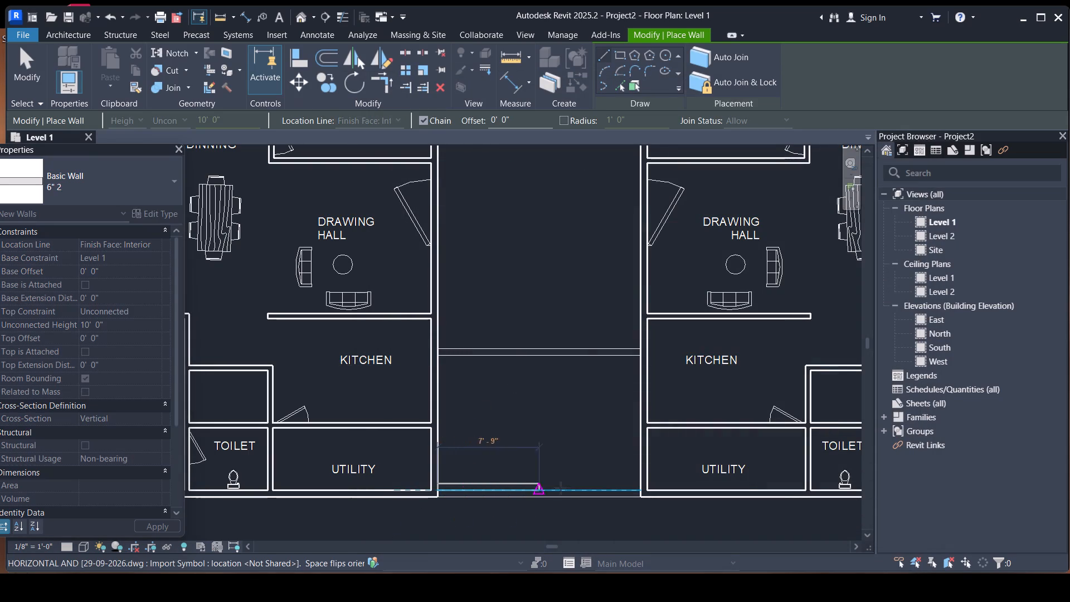
key("space")
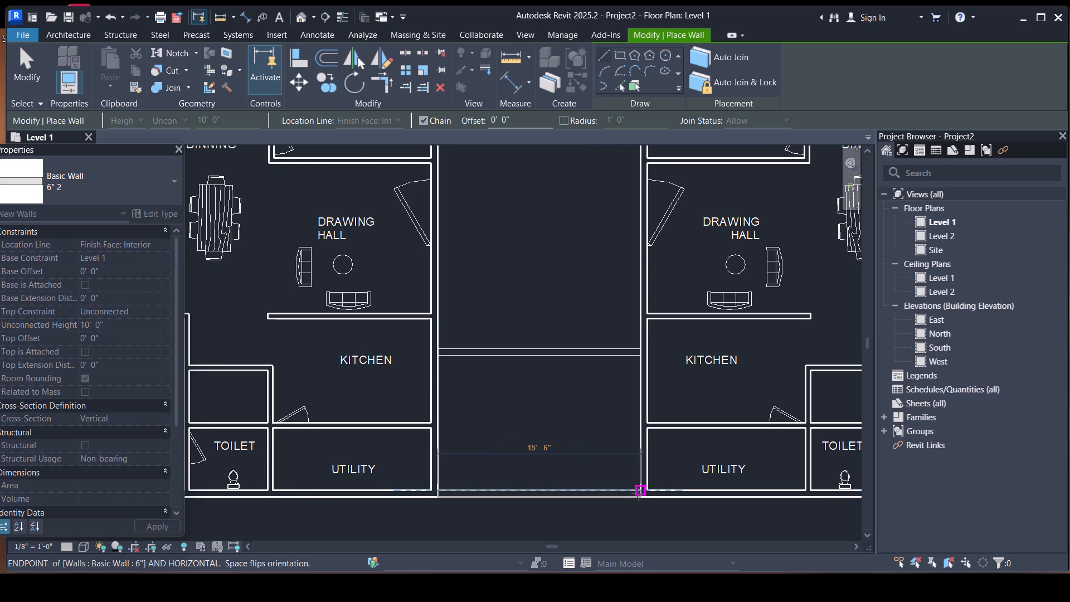
scroll(641, 488, "up", 4)
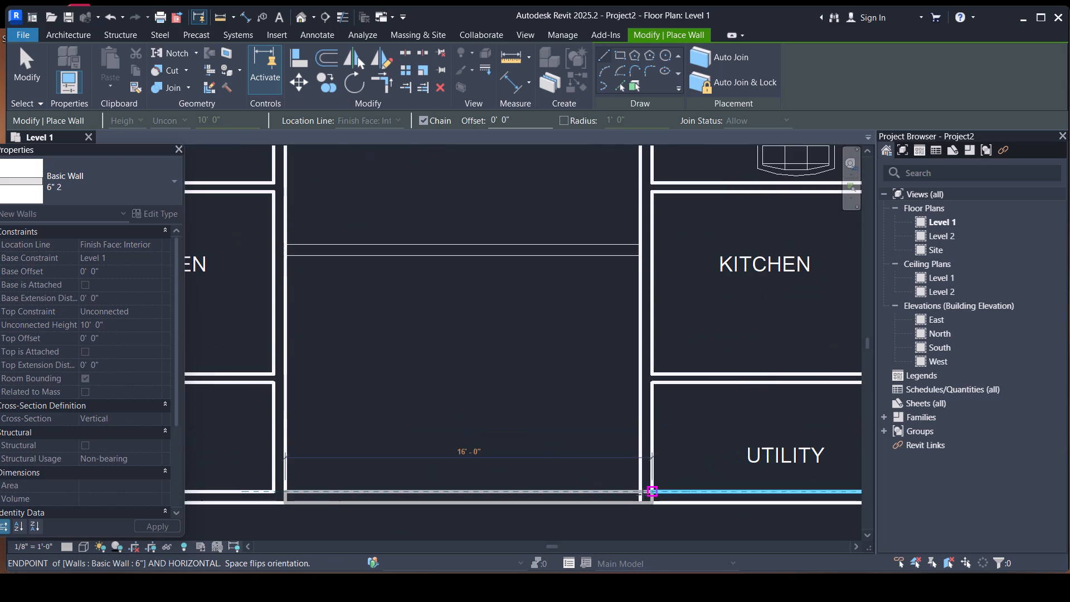
left_click(642, 495)
key("Escape")
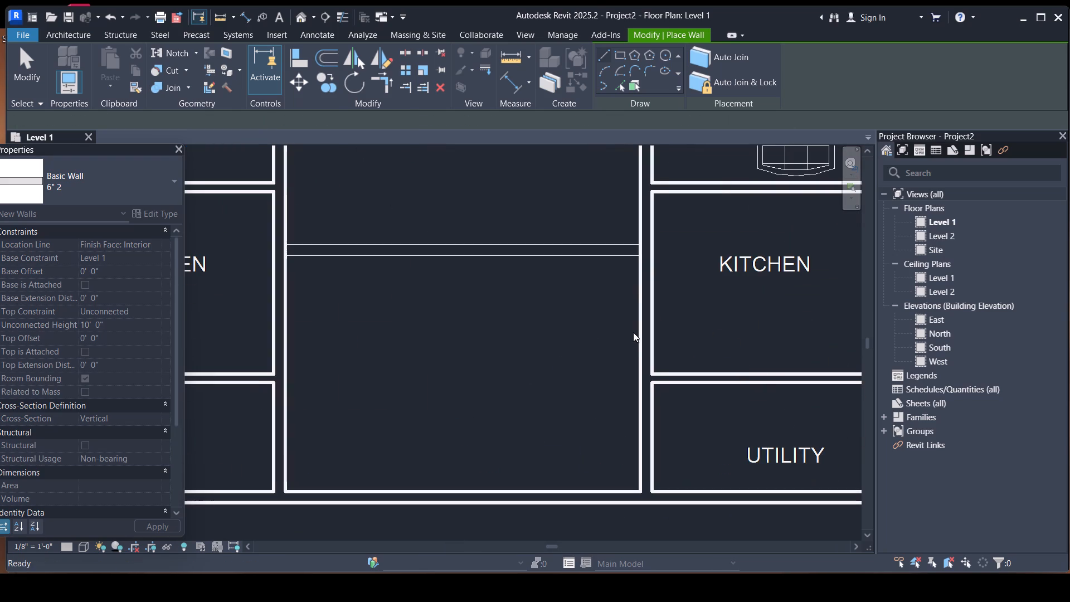
Draw a second 6" 2 wall across the passage's lower part, between the two kitchens' exterior walls.
left_click(638, 242)
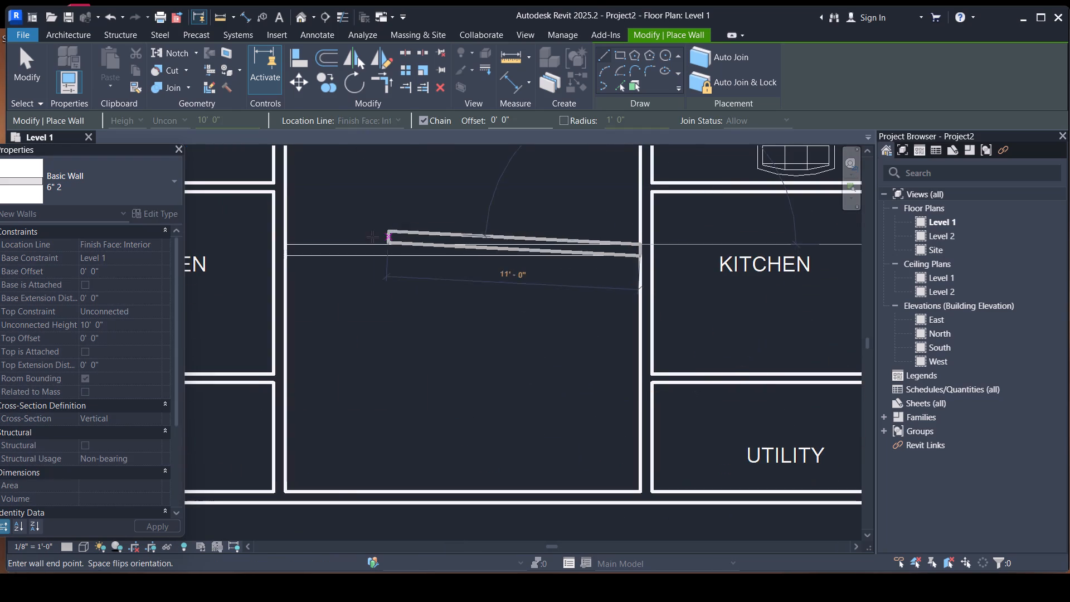
left_click(287, 247)
key("Escape")
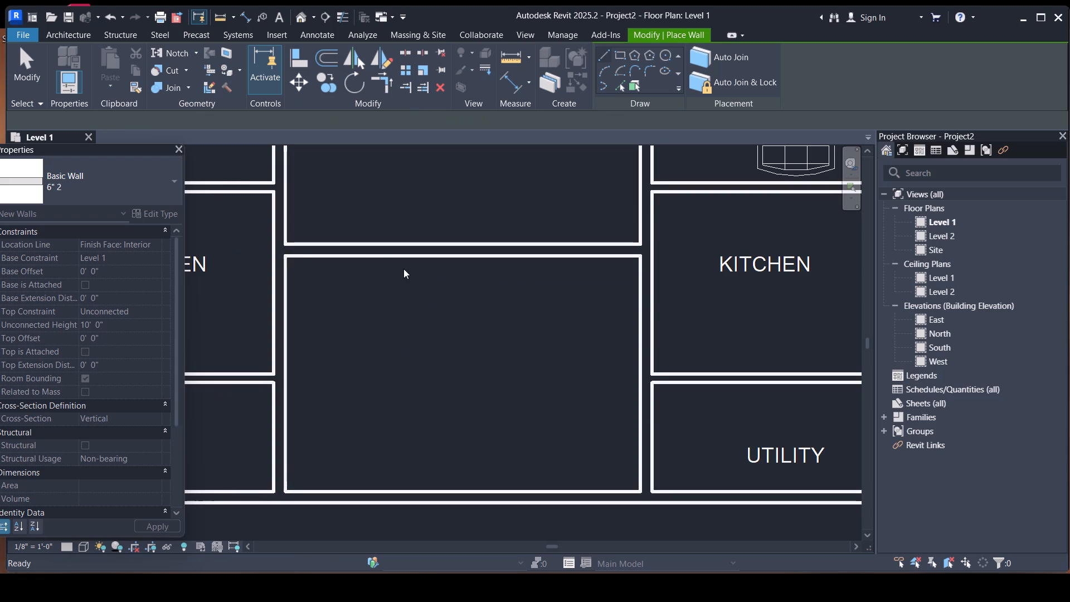
Draw a 6" 2 wall about 10'-6" long closing the outer side of the left block's open gap beside the staircase.
scroll(424, 285, "down", 10)
middle_click_drag(451, 327, 539, 538)
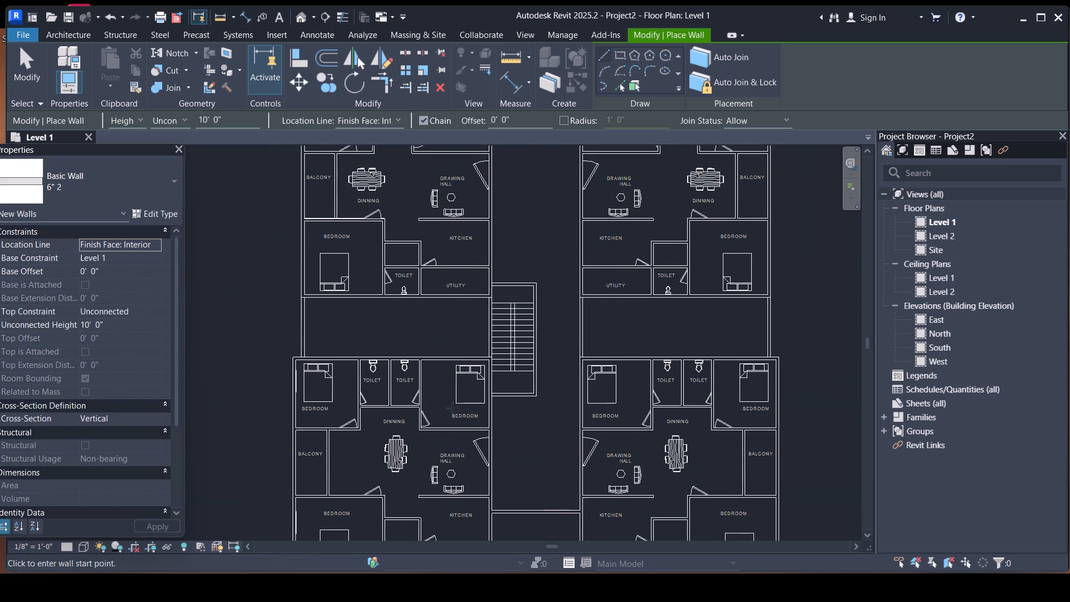
scroll(303, 313, "up", 8)
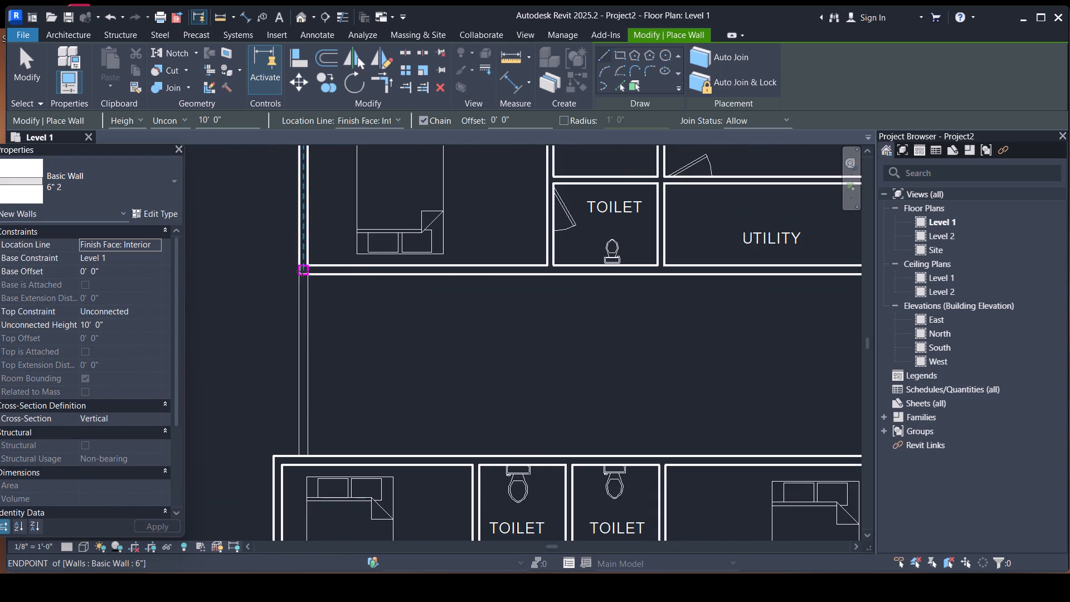
left_click(297, 276)
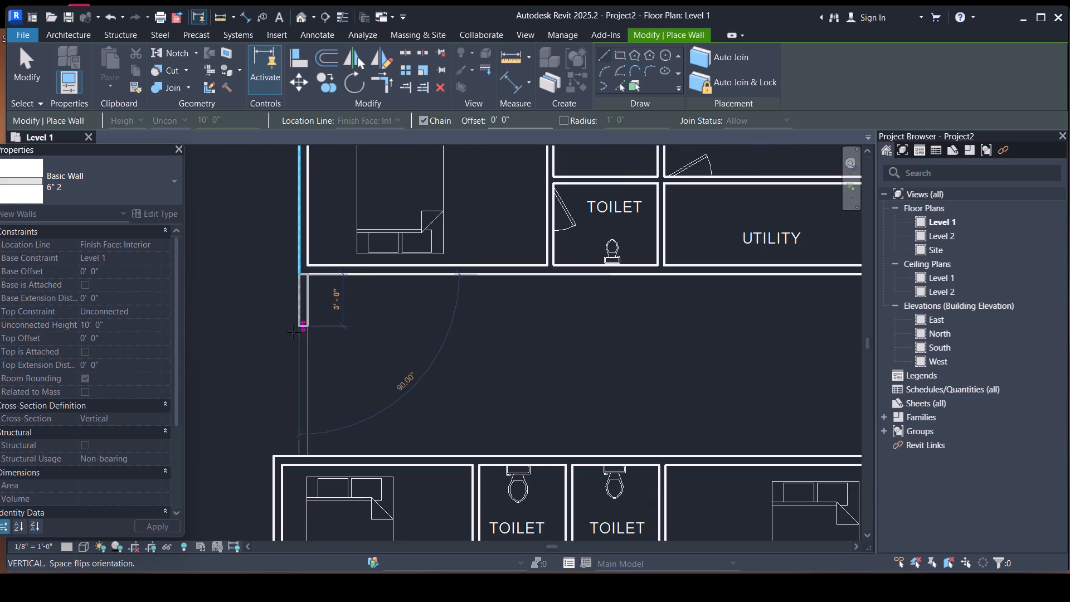
left_click(296, 451)
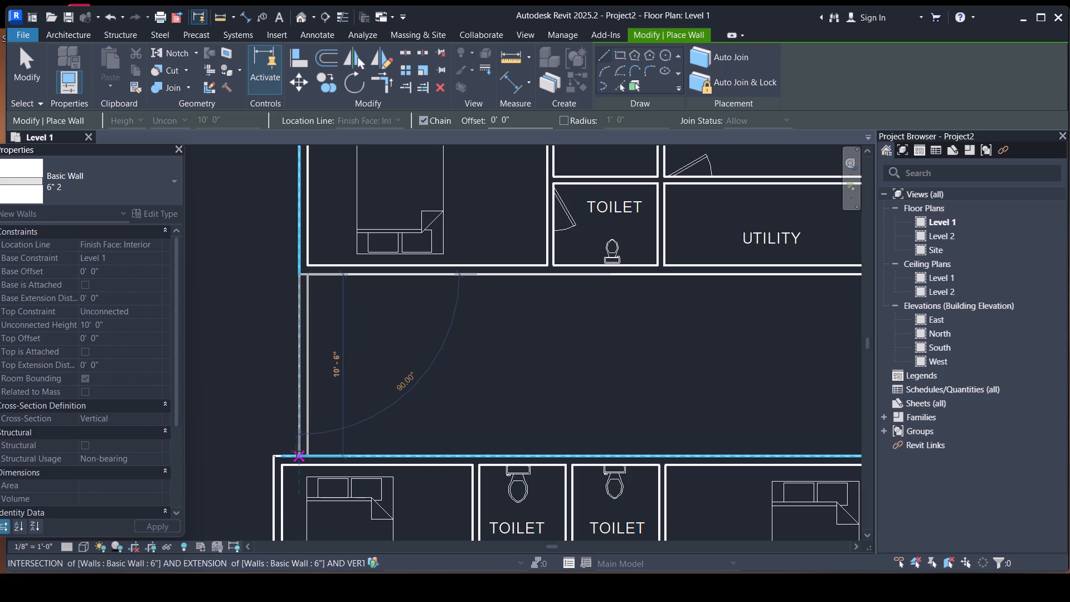
key("Escape")
Draw a 6" 2 wall about 10'-6" long closing the outer side of the left block's gap beside the single lift above the staircase.
scroll(349, 390, "down", 5)
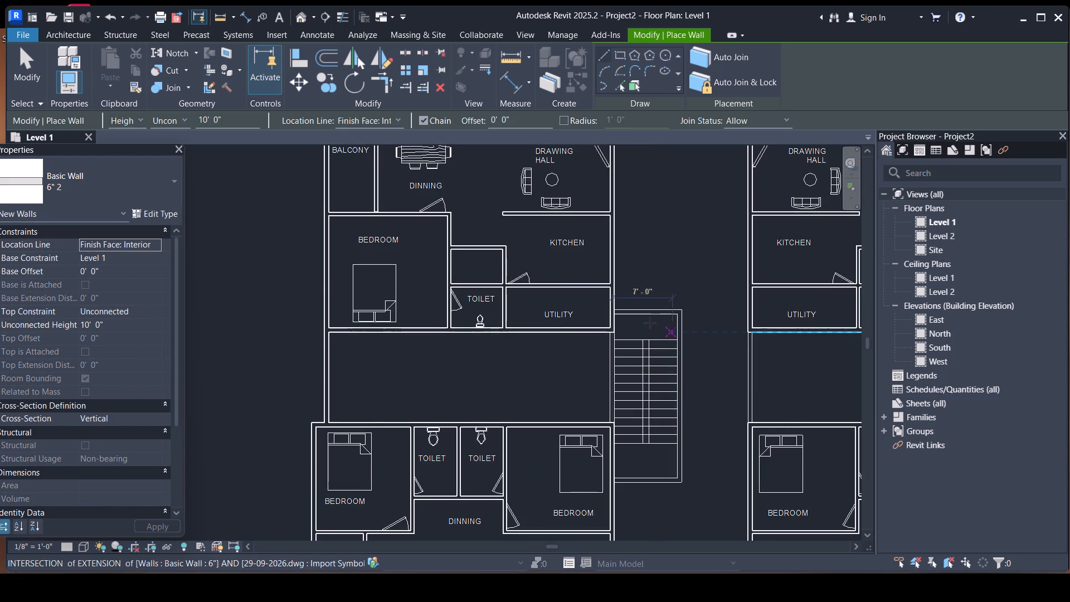
middle_click_drag(412, 398, 335, 601)
scroll(301, 292, "down", 5)
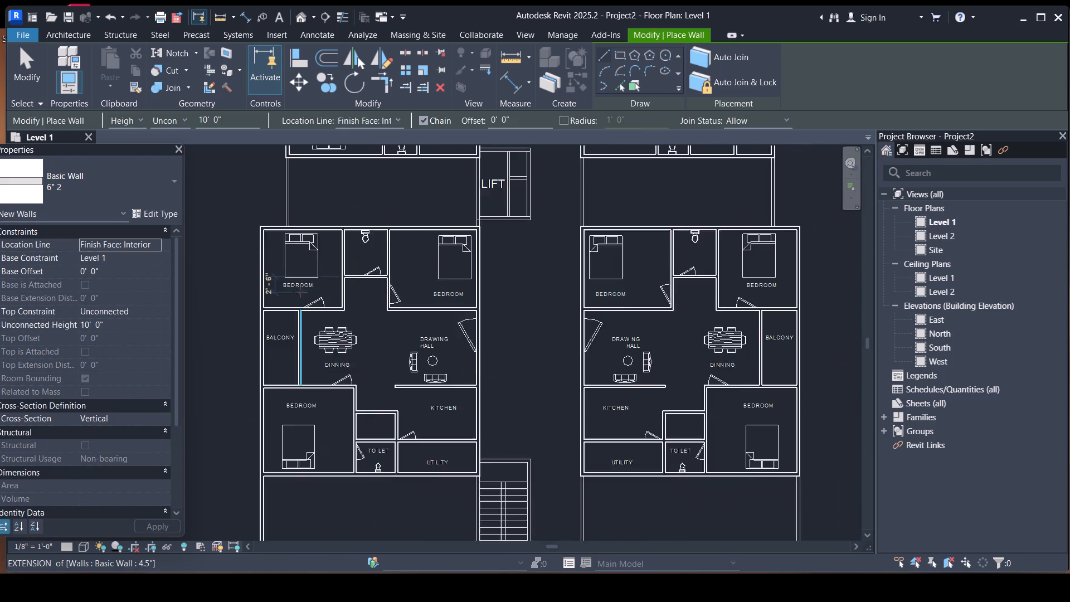
scroll(293, 197, "up", 14)
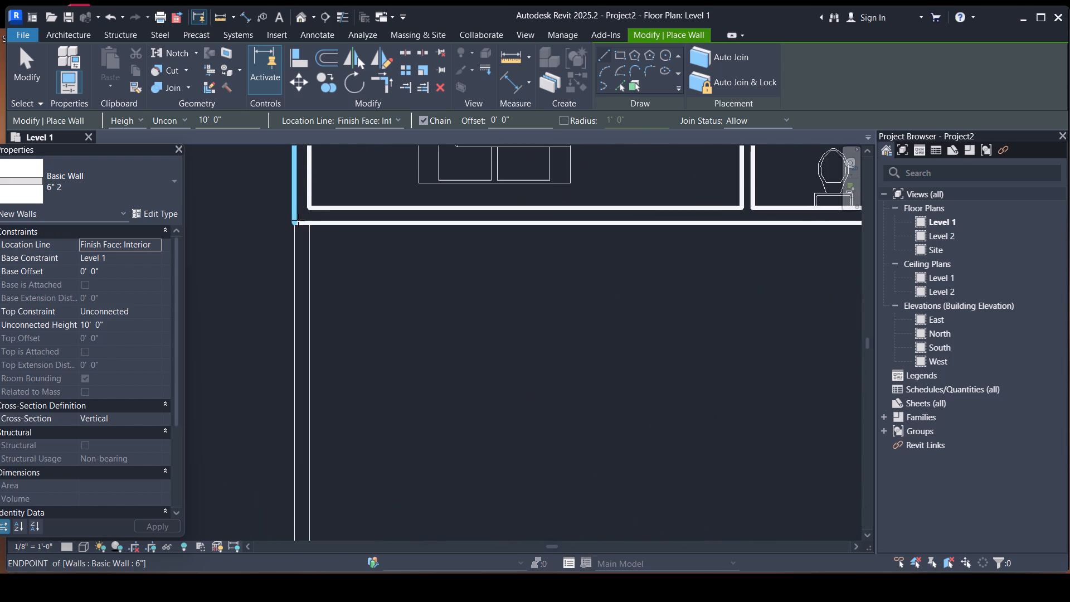
left_click(299, 225)
scroll(320, 312, "down", 4)
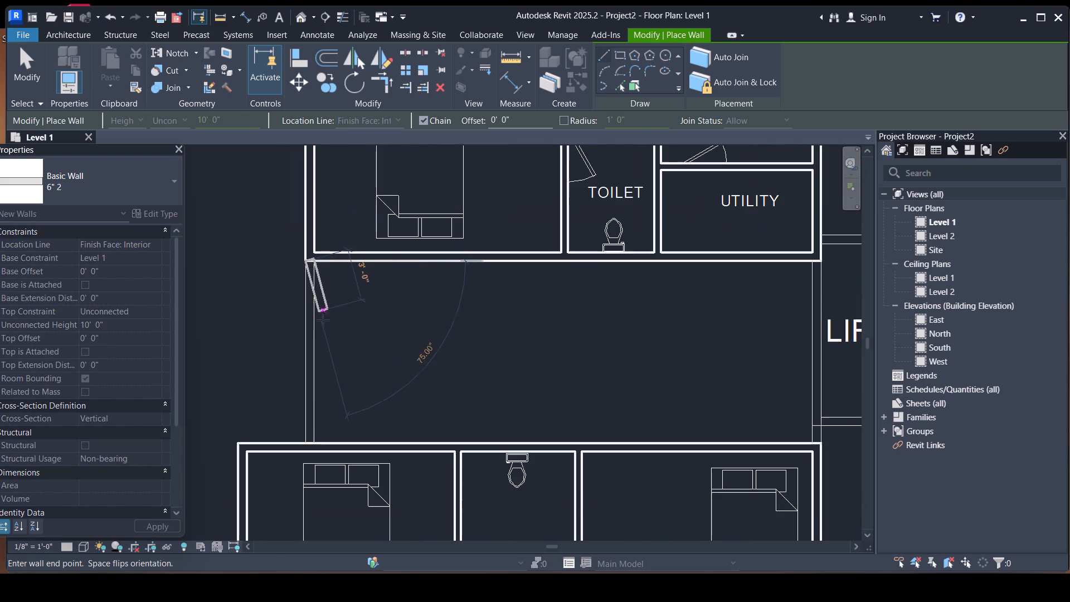
left_click(299, 443)
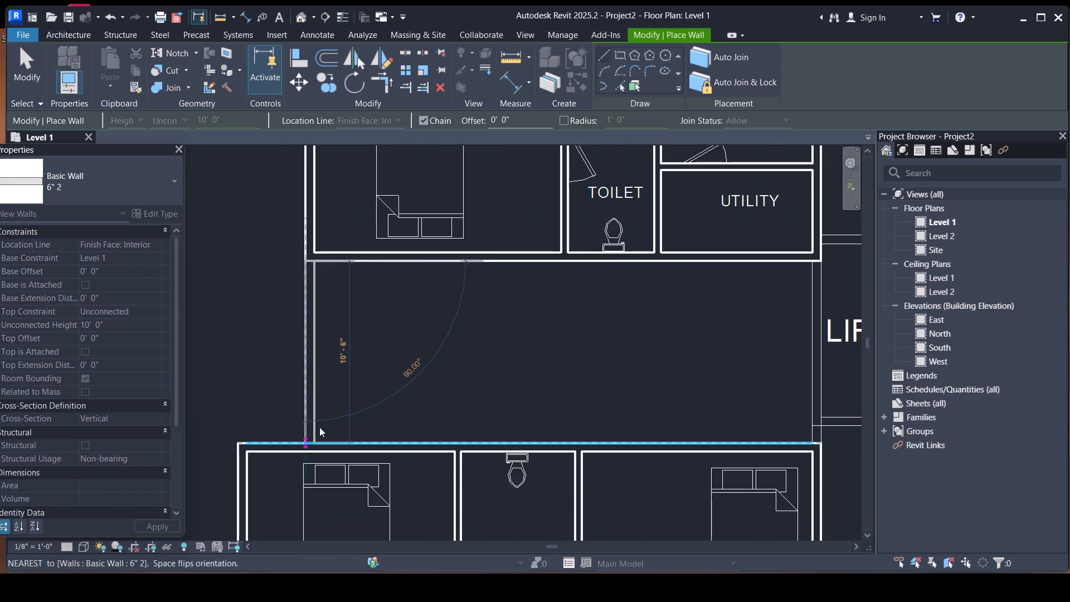
key("Escape")
Draw a 6" 2 wall closing the outer side of the left block's gap beside the lowest of the three stacked lifts.
scroll(496, 279, "down", 8)
scroll(559, 302, "down", 2)
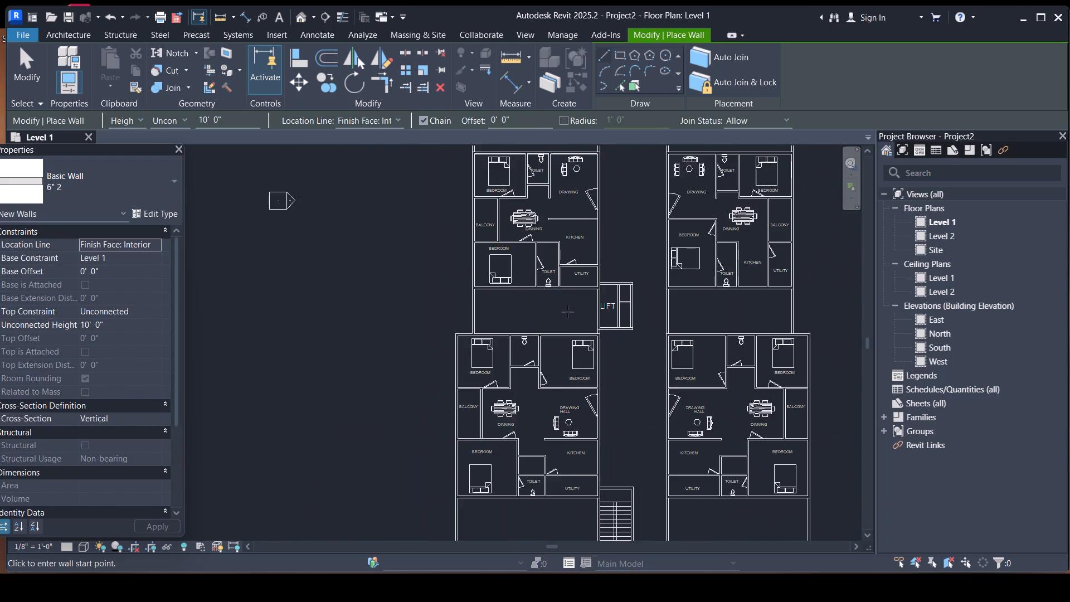
scroll(567, 310, "down", 2)
middle_click_drag(530, 175, 494, 299)
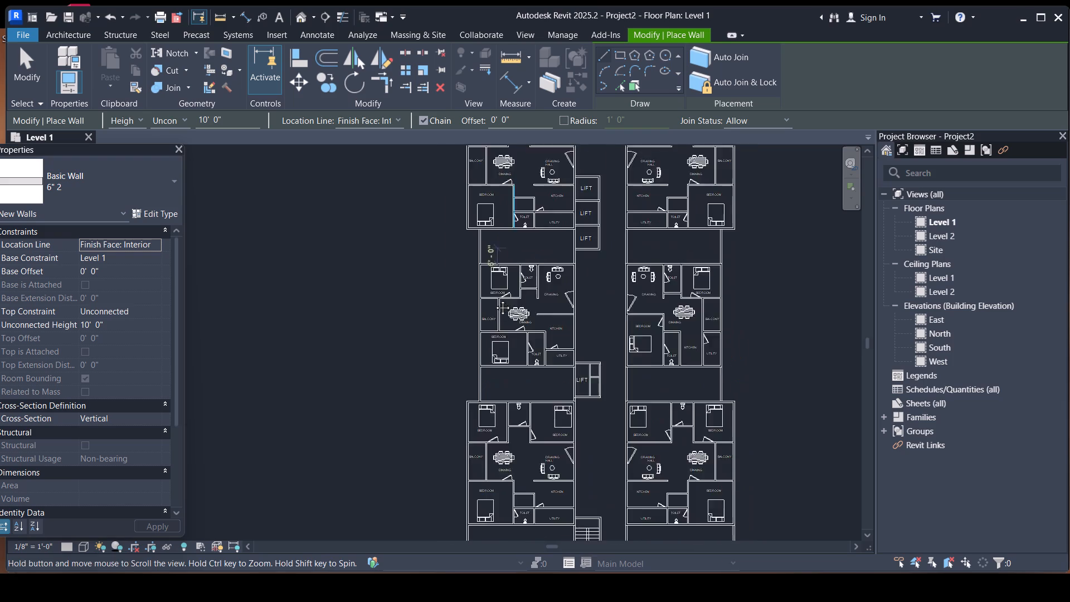
middle_click_drag(494, 299, 481, 313)
scroll(463, 284, "up", 14)
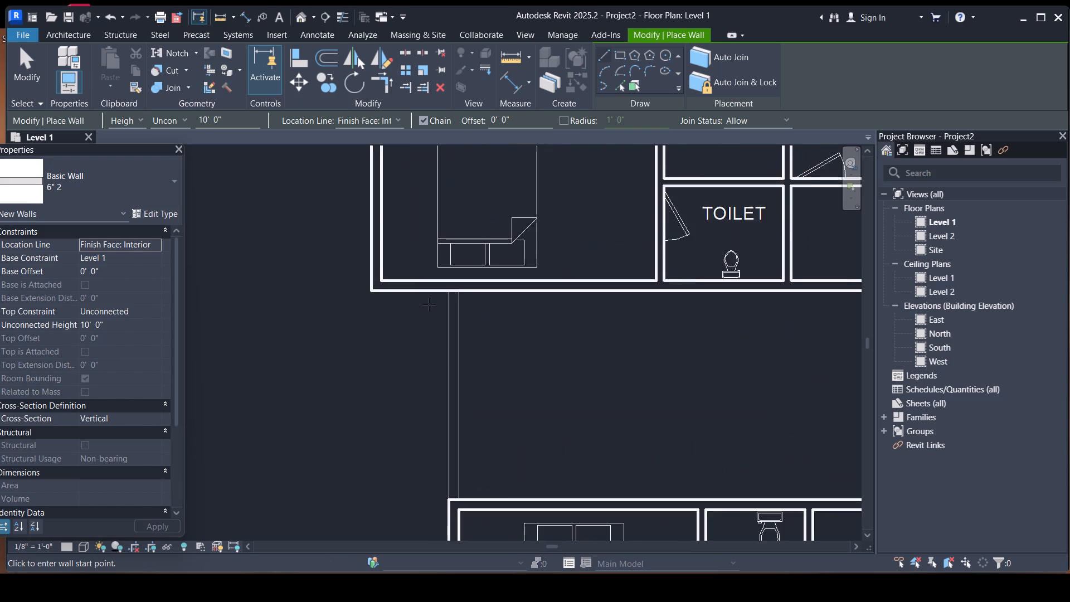
left_click(453, 292)
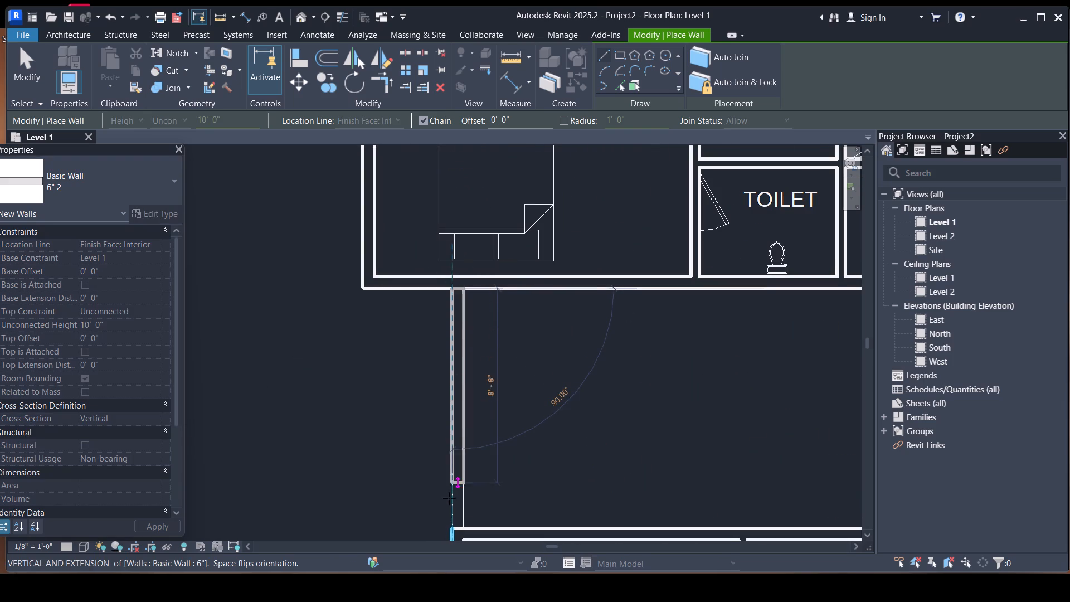
left_click(459, 528)
key("Escape")
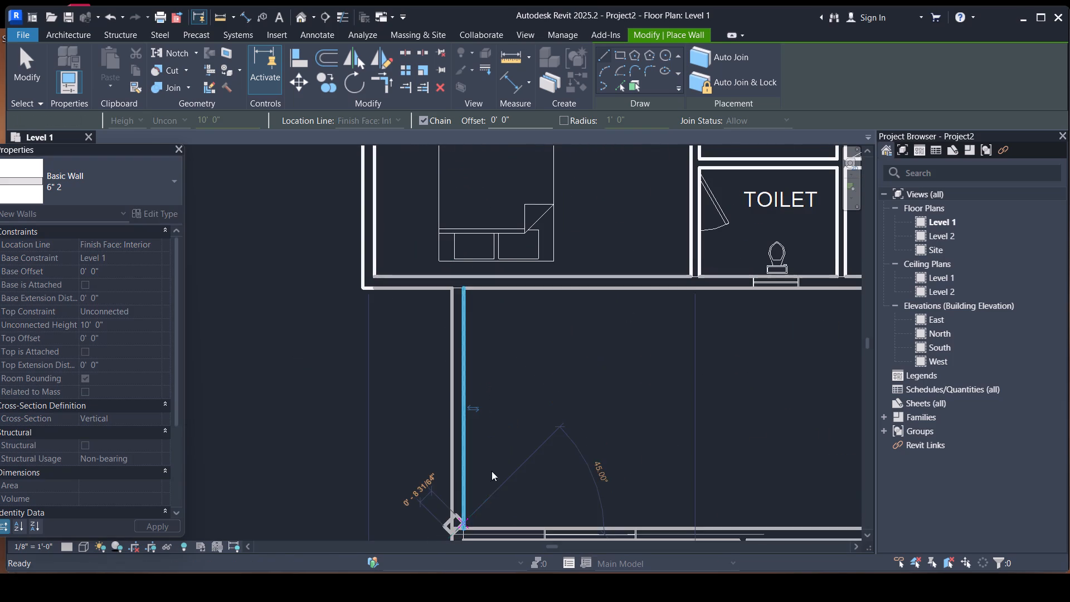
Draw a 6" 2 wall about 10'-6" long closing the outer side of the gap between the left block's two uppermost apartments.
scroll(498, 428, "down", 14)
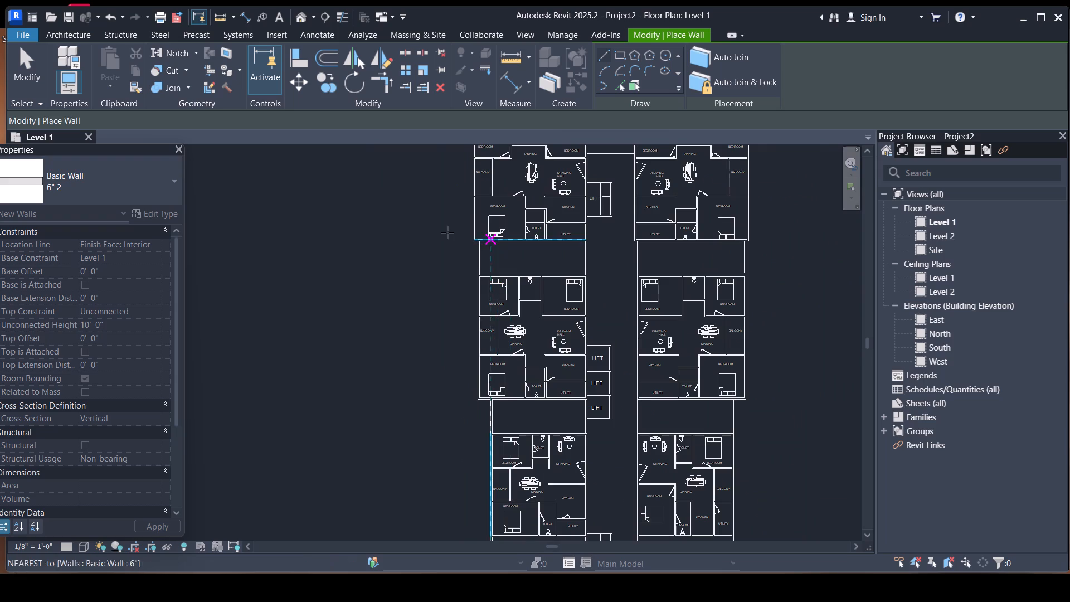
scroll(480, 232, "up", 16)
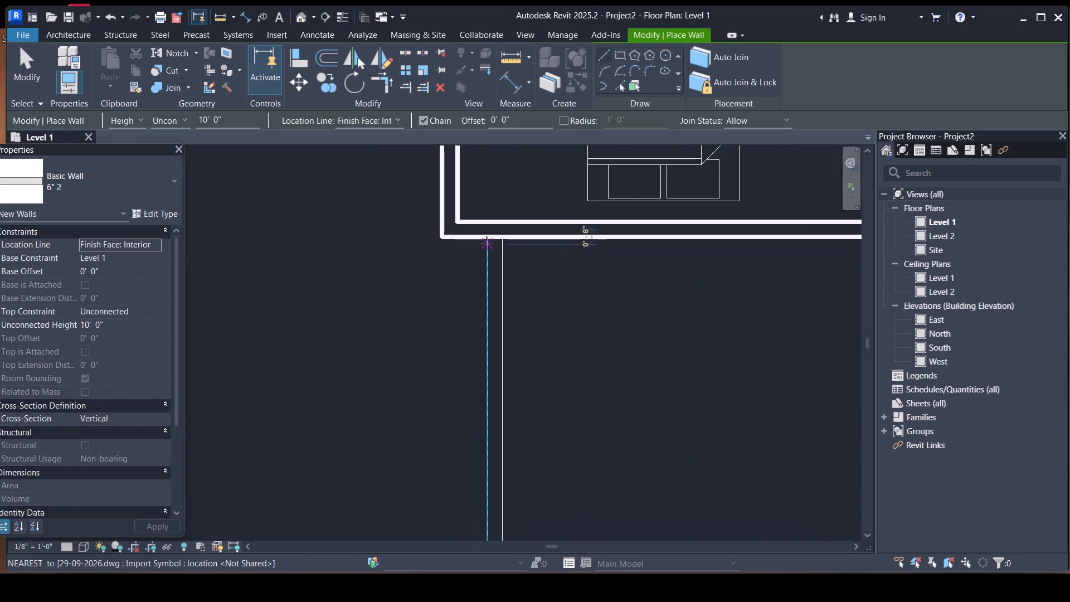
left_click(487, 242)
scroll(490, 339, "down", 4)
middle_click_drag(492, 345, 485, 313)
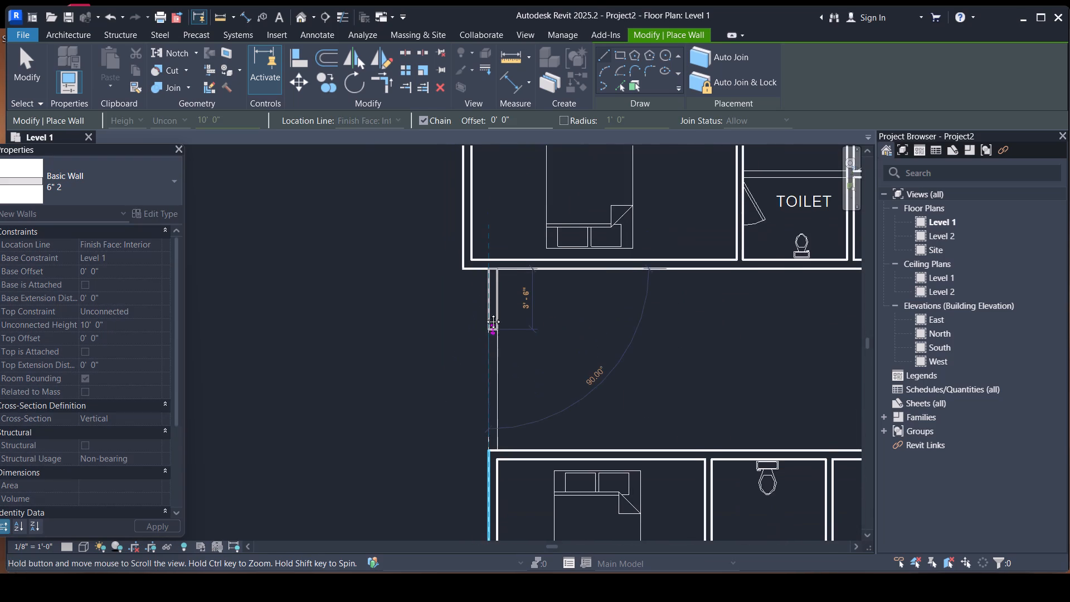
middle_click_drag(485, 313, 478, 303)
left_click(474, 423)
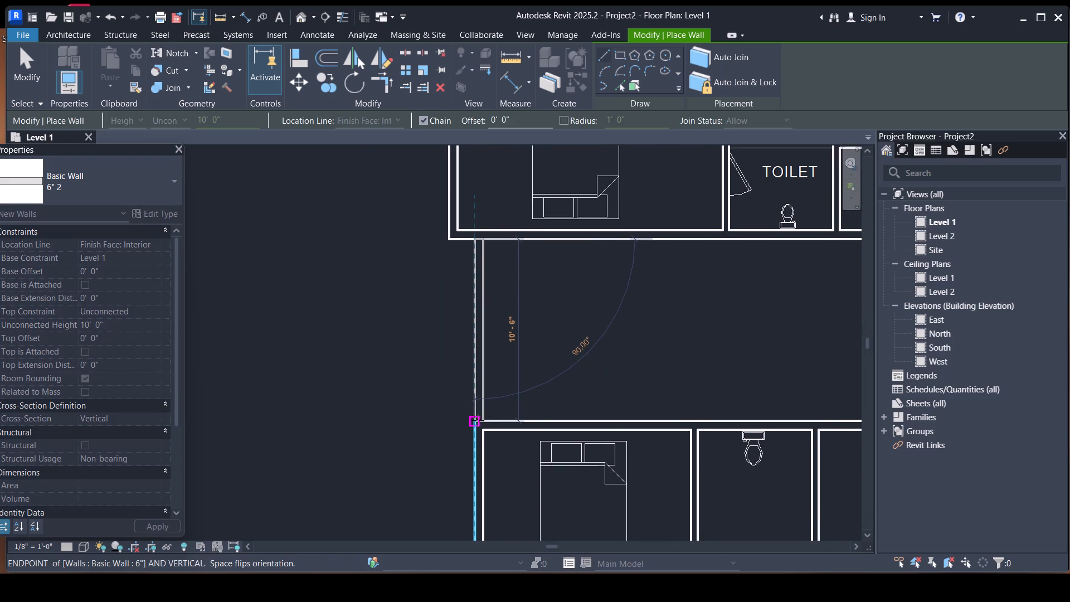
key("Escape")
Draw a 4' high 6" 2 wall about 14'-9" long across the passage's upper end, flipped inward between the two top bedrooms' outer corners.
scroll(435, 387, "down", 9)
scroll(458, 360, "up", 1)
scroll(474, 349, "down", 4)
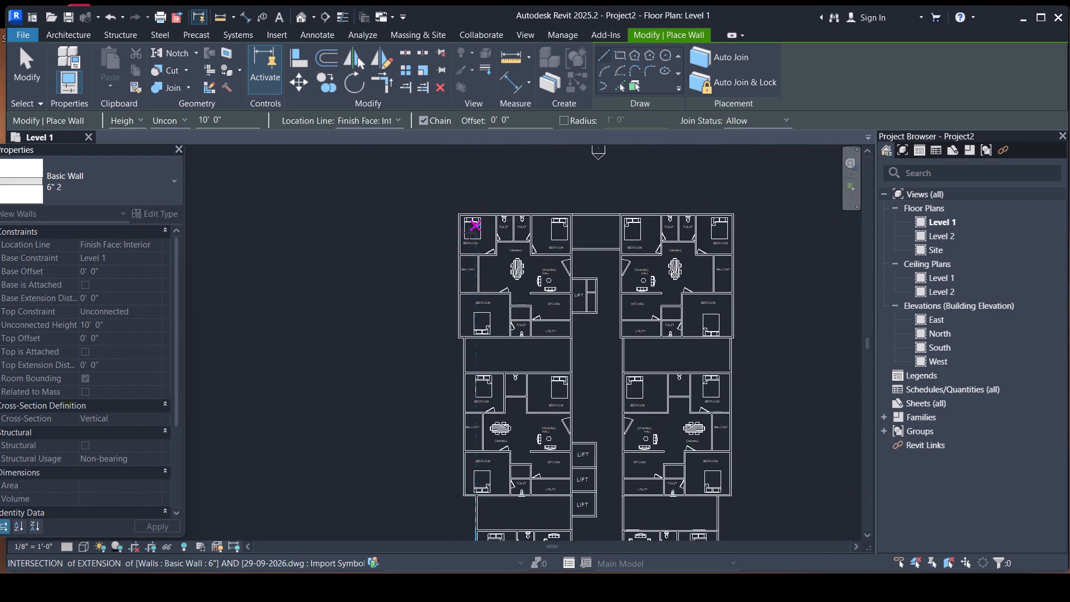
scroll(580, 250, "up", 4)
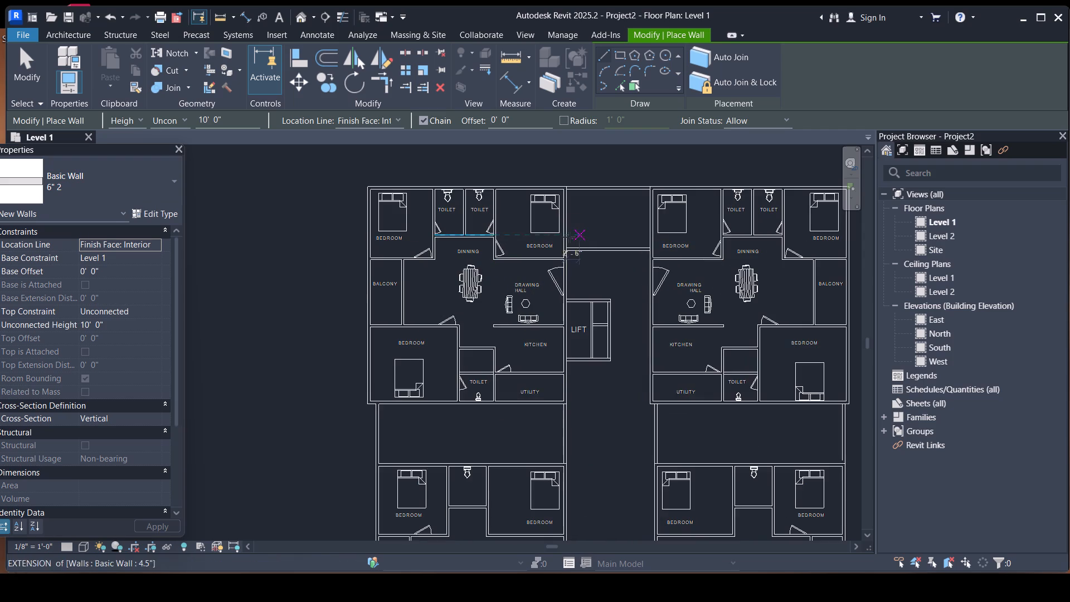
left_click(237, 122)
key("BackSpace")
key("BackSpace")
key("BackSpace")
key("BackSpace")
key("BackSpace")
key("BackSpace")
key("BackSpace")
key("BackSpace")
key("BackSpace")
key("BackSpace")
key("BackSpace")
key("BackSpace")
key("BackSpace")
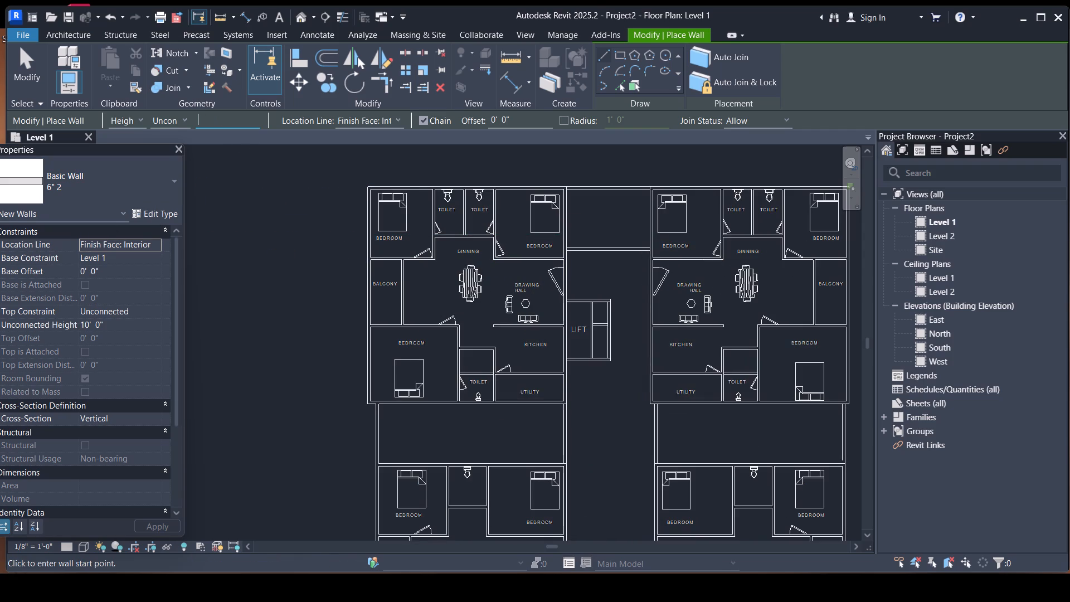
key("4")
key("apostrophe")
key("Return")
scroll(547, 180, "up", 6)
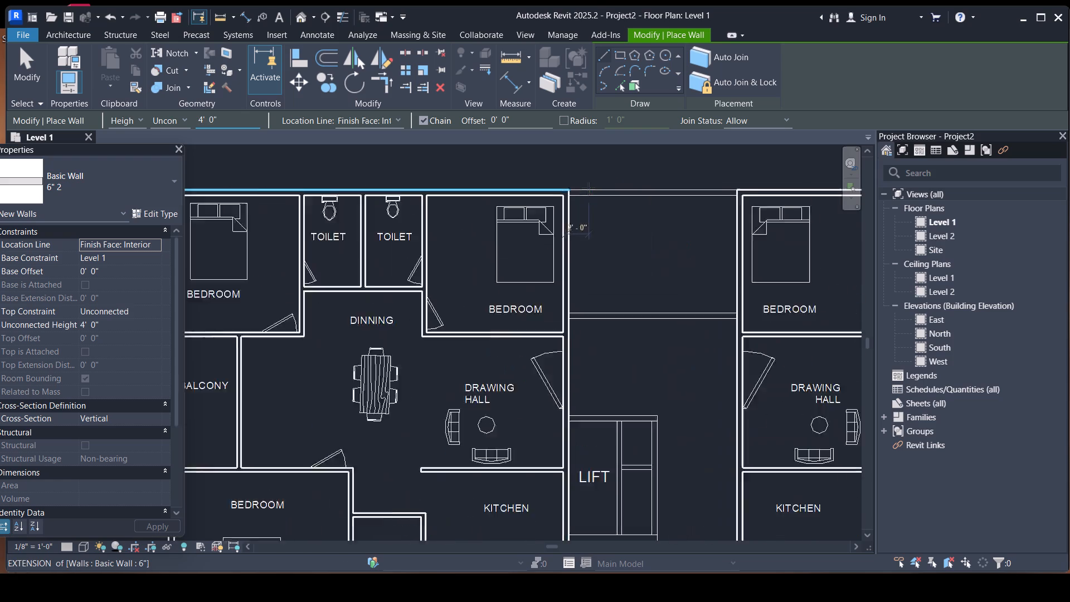
scroll(588, 188, "up", 2)
left_click(561, 190)
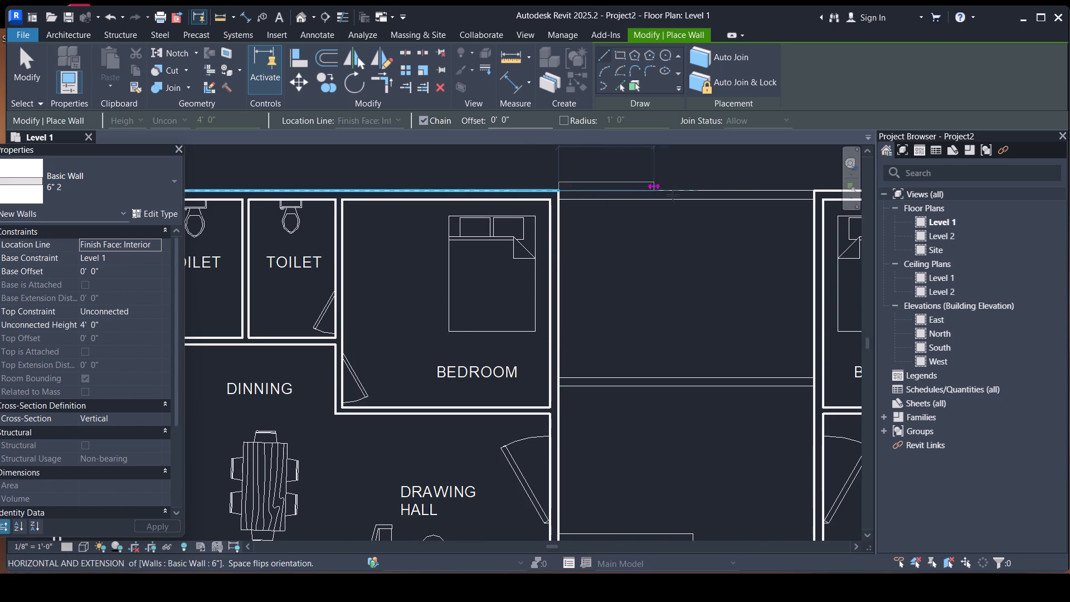
key("space")
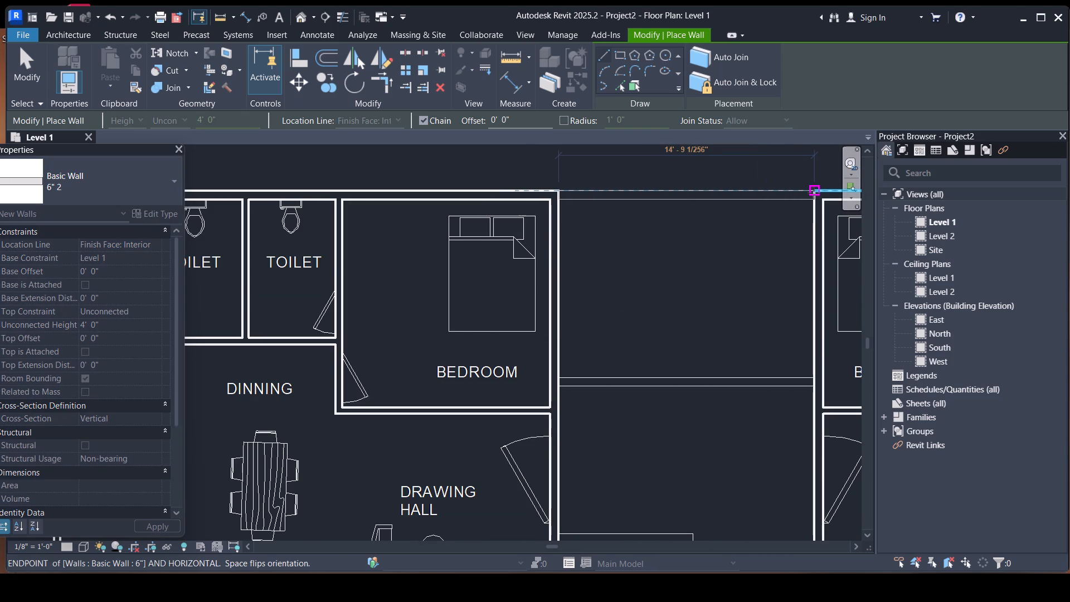
left_click(814, 193)
key("Escape")
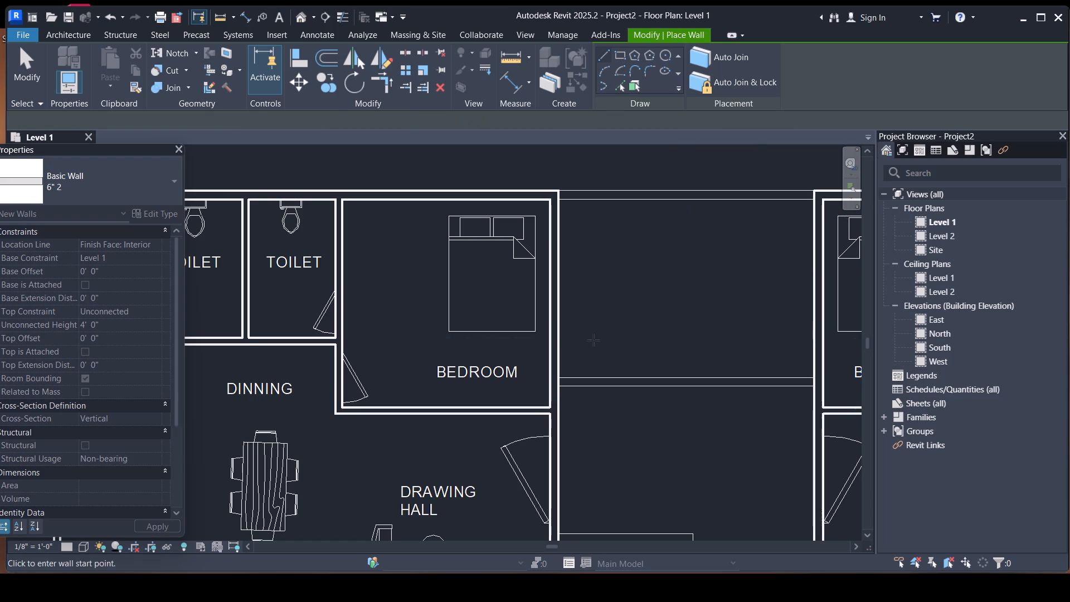
Draw another 4' high 6" 2 wall about 14'-9" long across the passage on the plan line between the top bedrooms and the uppermost lift.
left_click(563, 374)
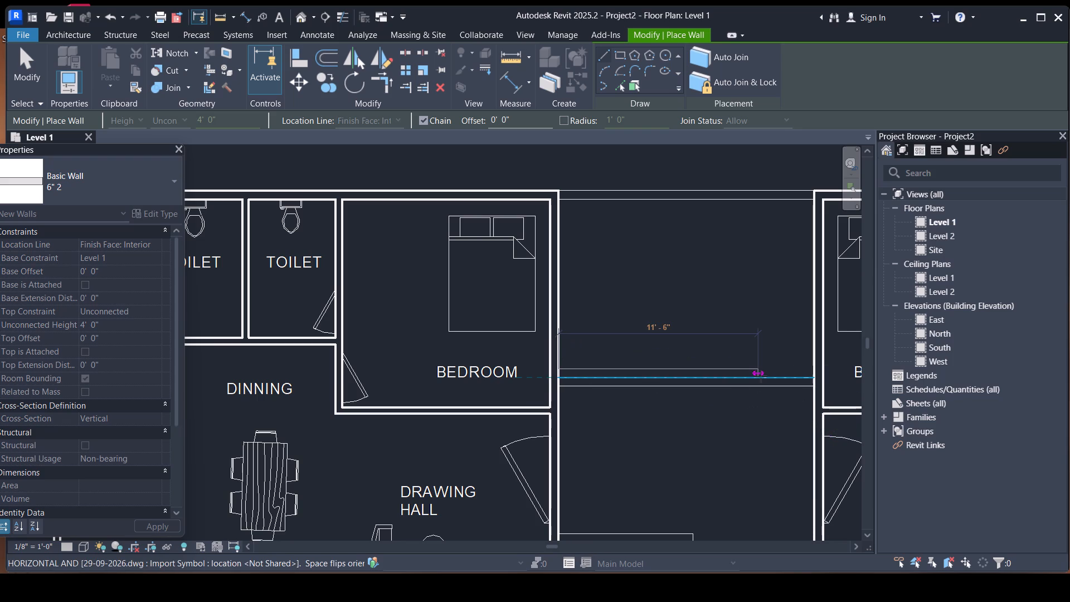
key("space")
left_click(815, 377)
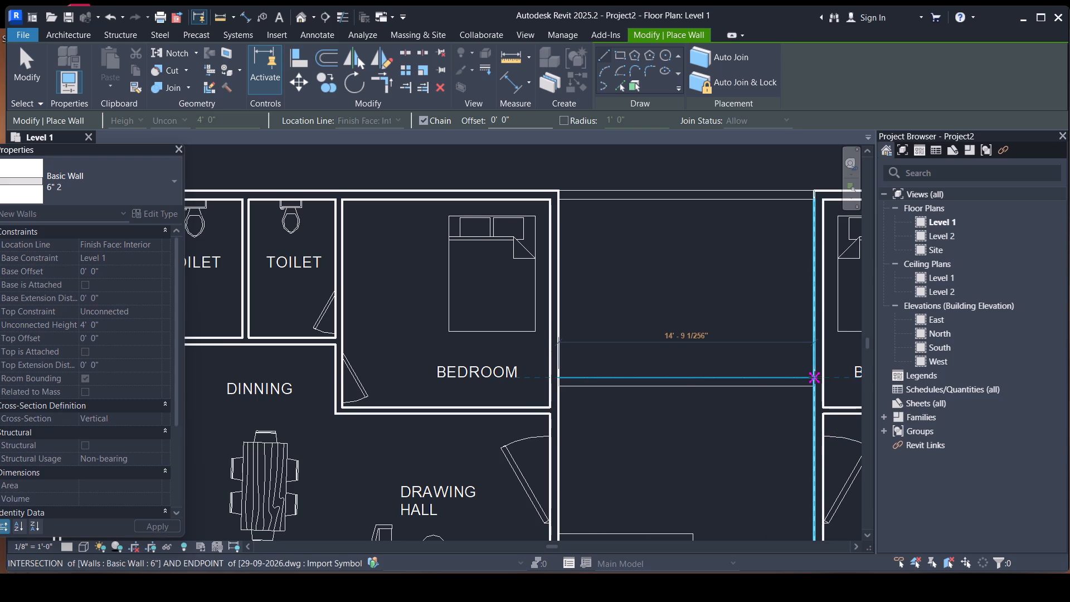
key("Escape")
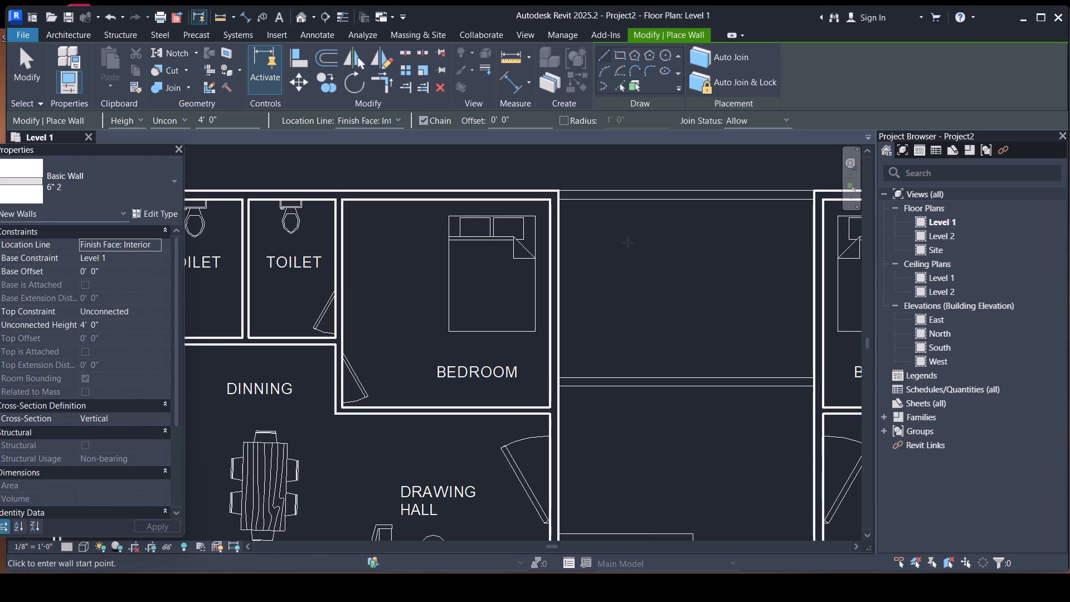
Draw a 4' high 6" 2 wall about 10'-6" long, flipped inward, closing the passage side of the gap between the left block's two uppermost apartments.
scroll(628, 242, "down", 3)
middle_click_drag(657, 283, 430, 250)
scroll(577, 241, "down", 3)
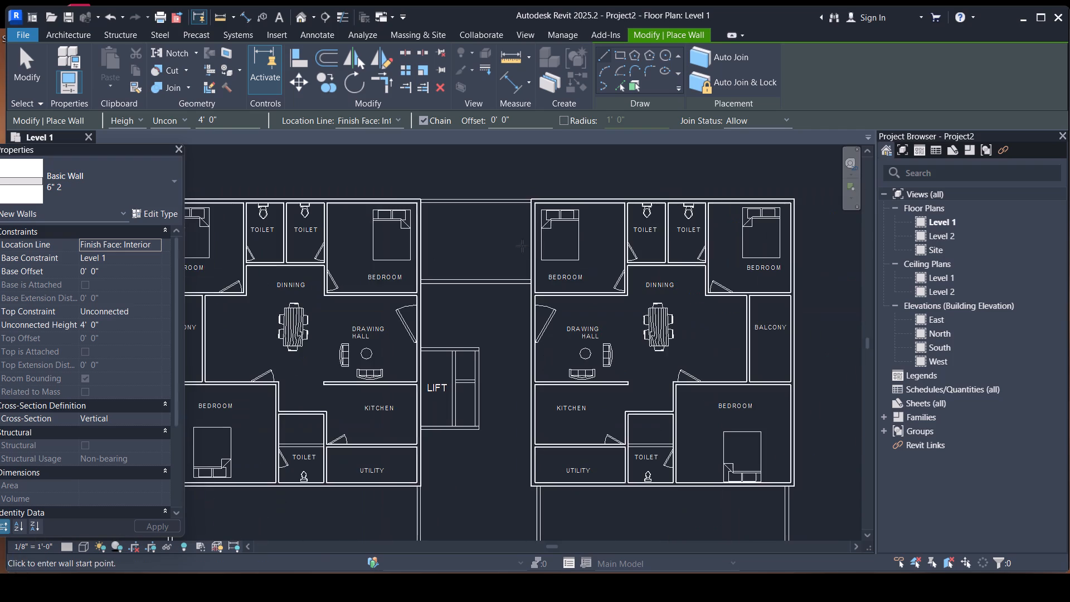
middle_click_drag(752, 417, 729, 312)
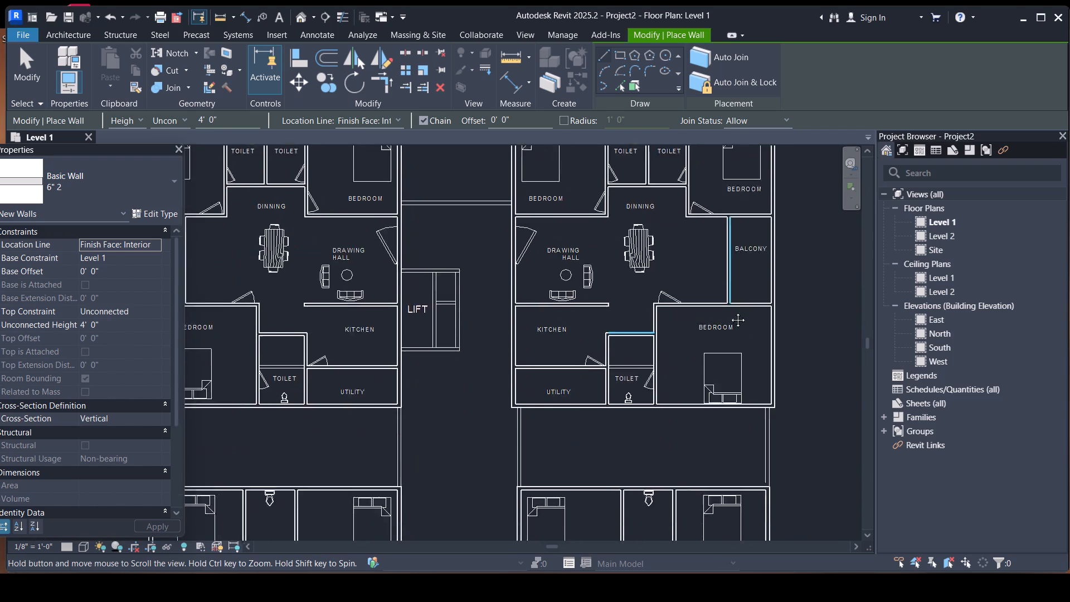
middle_click_drag(729, 312, 751, 232)
scroll(414, 307, "up", 3)
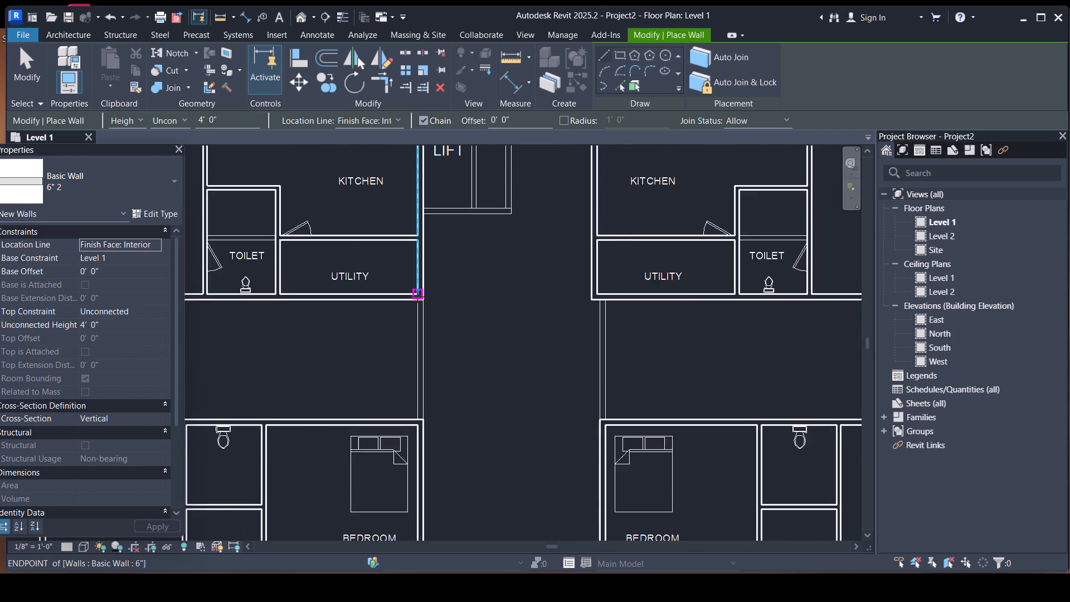
scroll(417, 297, "up", 5)
left_click(429, 305)
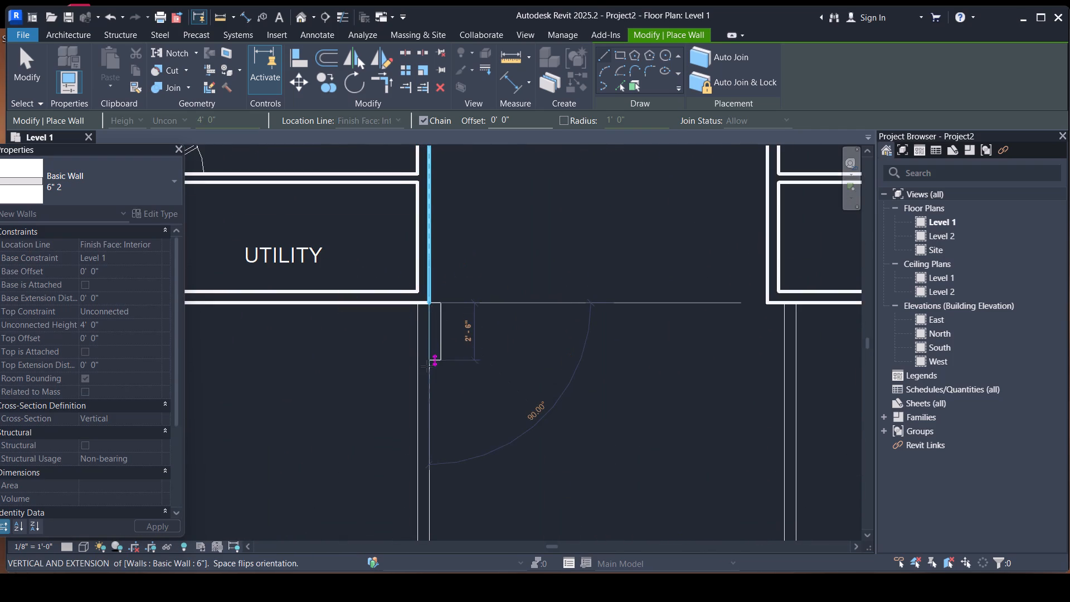
key("space")
scroll(430, 355, "down", 4)
scroll(470, 310, "down", 4)
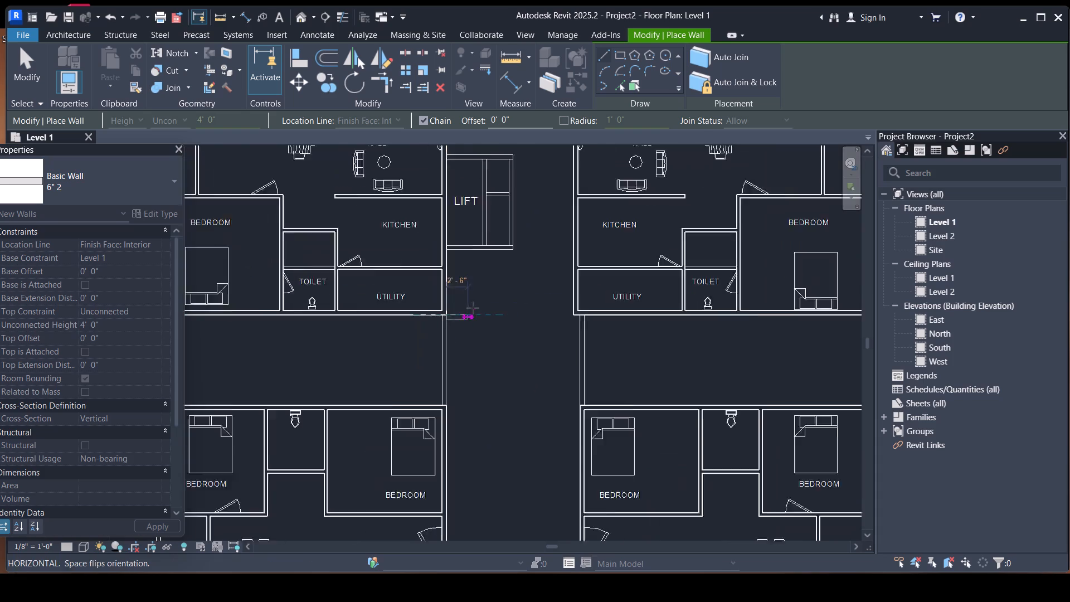
scroll(455, 377, "up", 8)
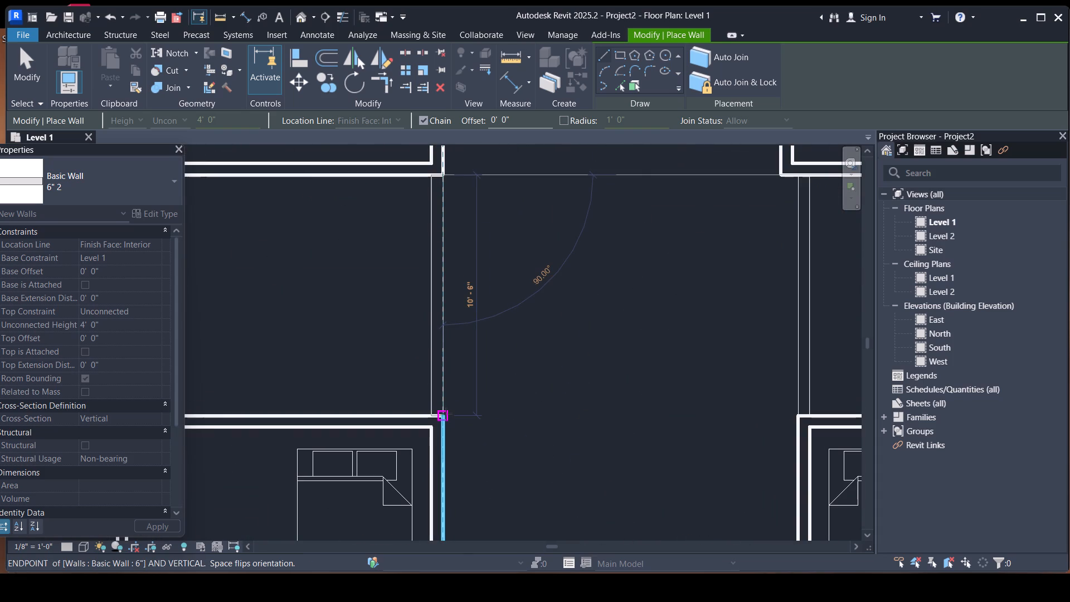
left_click(446, 414)
key("Escape")
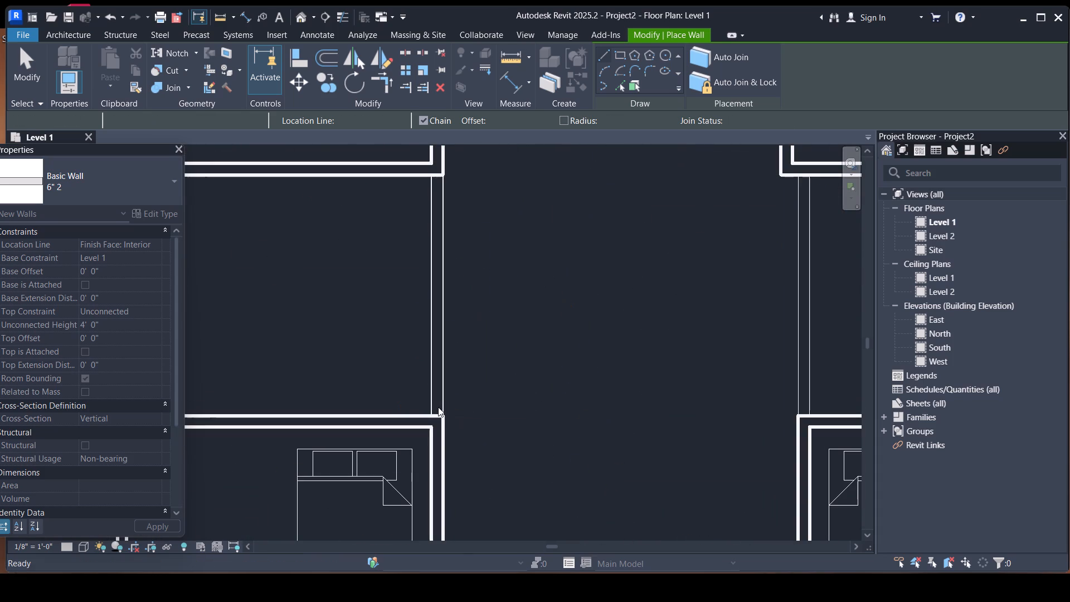
Draw a matching flipped 4' high 6" 2 wall closing the passage side of the gap between the right block's two uppermost apartments.
left_click(808, 178)
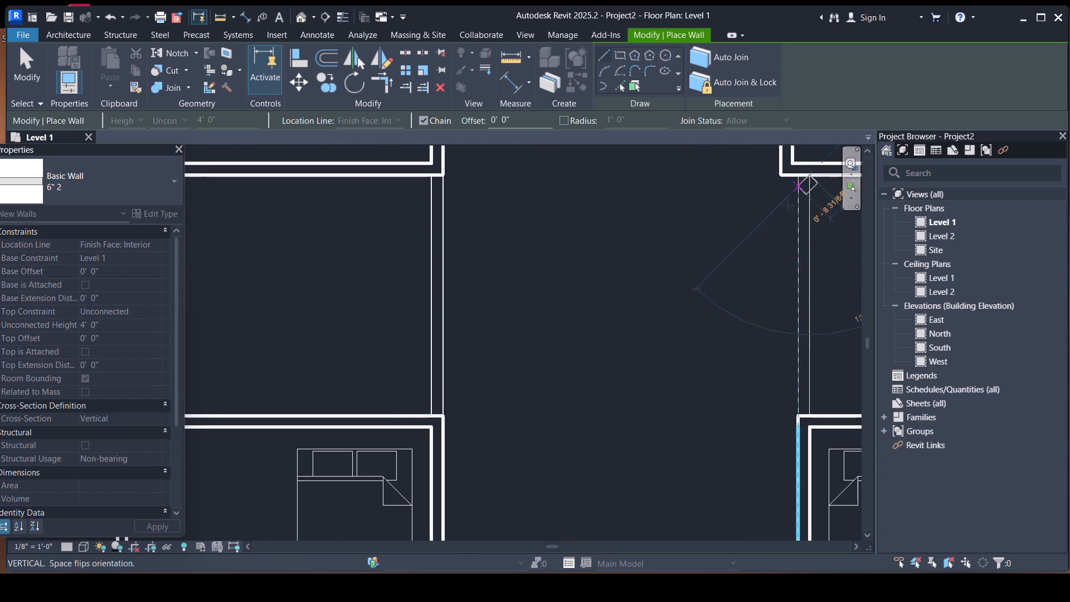
key("space")
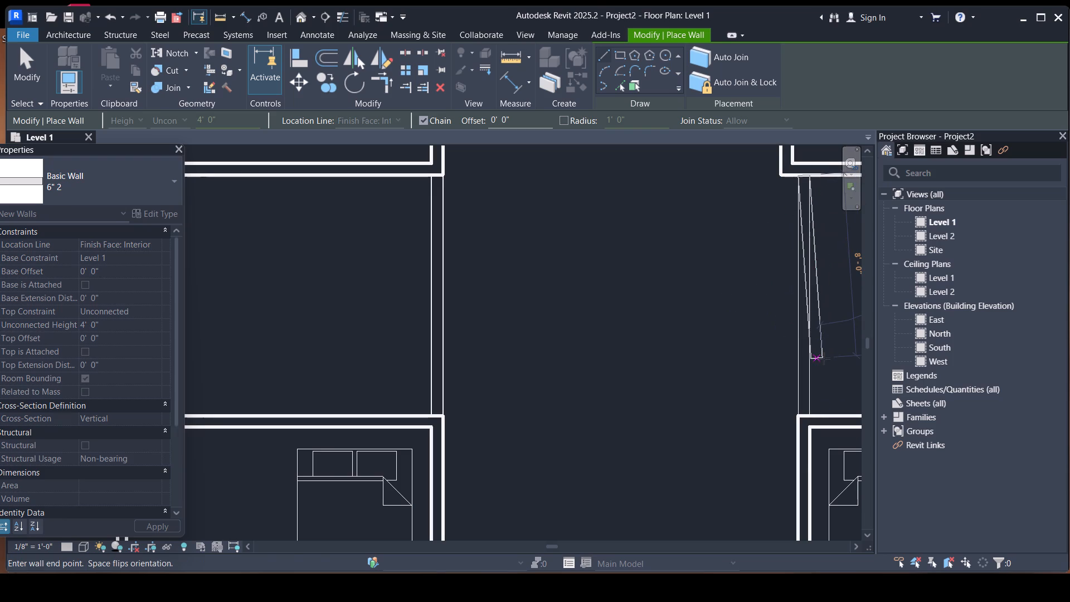
left_click(813, 413)
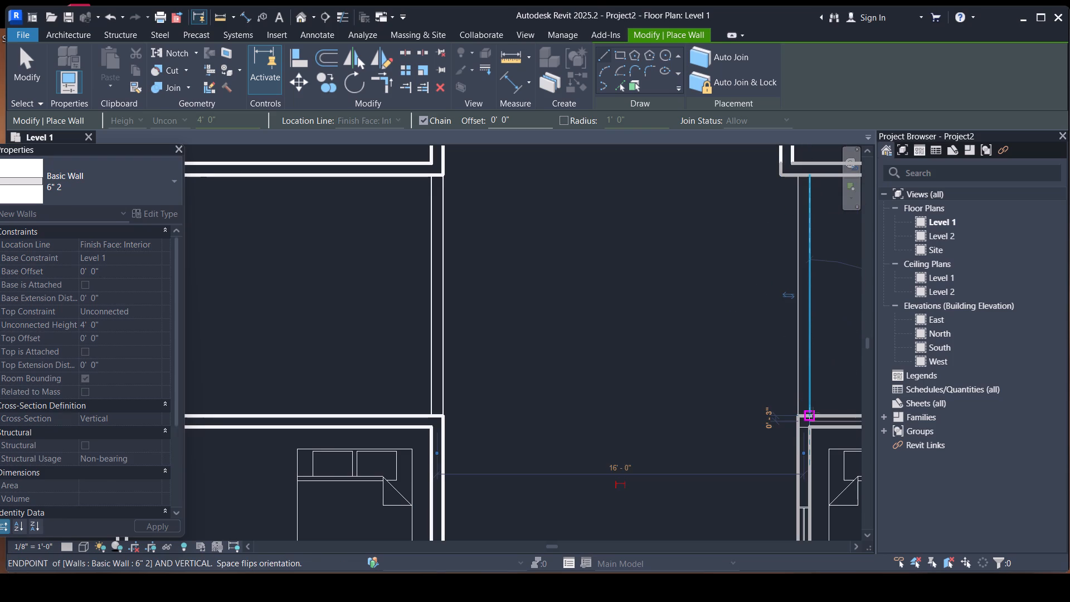
key("Escape")
Draw a flipped 4' high 6" 2 wall about 10'-6" long closing the outer side of the right block's uppermost gap.
scroll(507, 261, "down", 3)
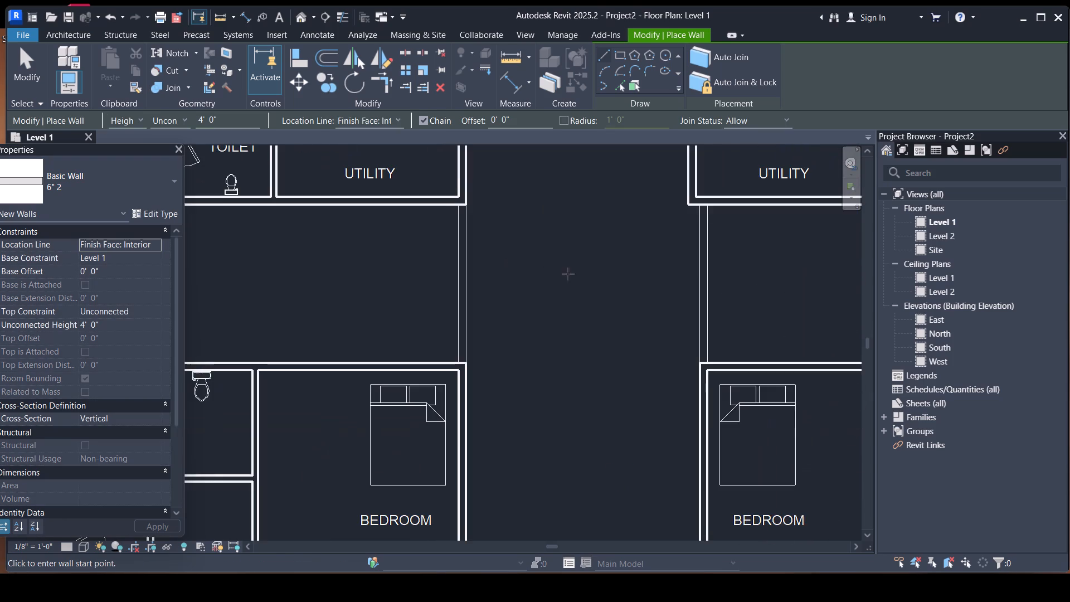
middle_click_drag(568, 274, 324, 291)
scroll(621, 259, "down", 1)
middle_click_drag(654, 266, 334, 252)
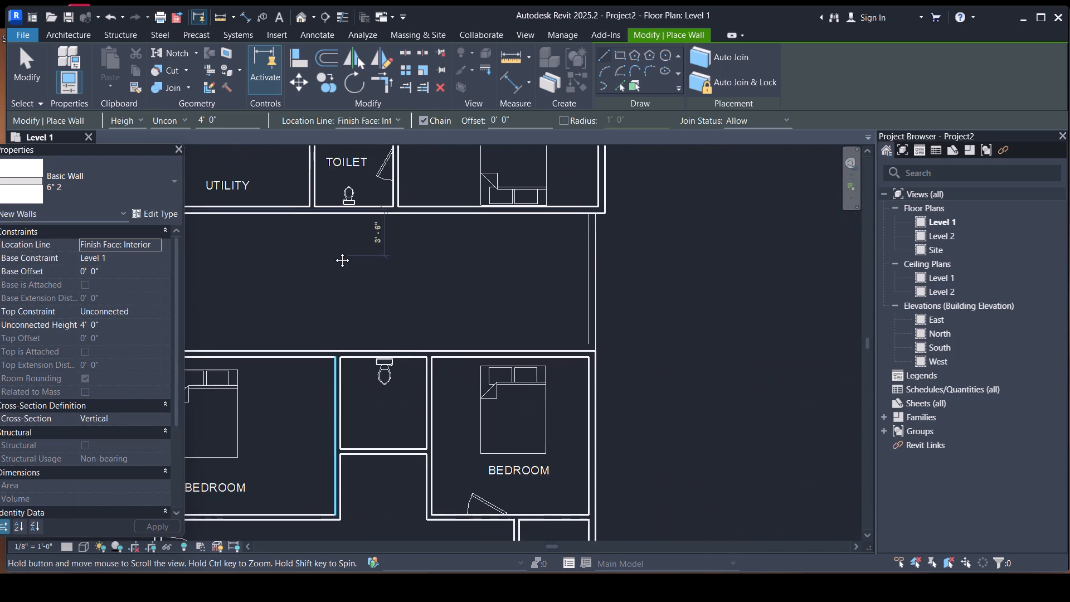
middle_click_drag(334, 252, 331, 253)
scroll(591, 217, "up", 3)
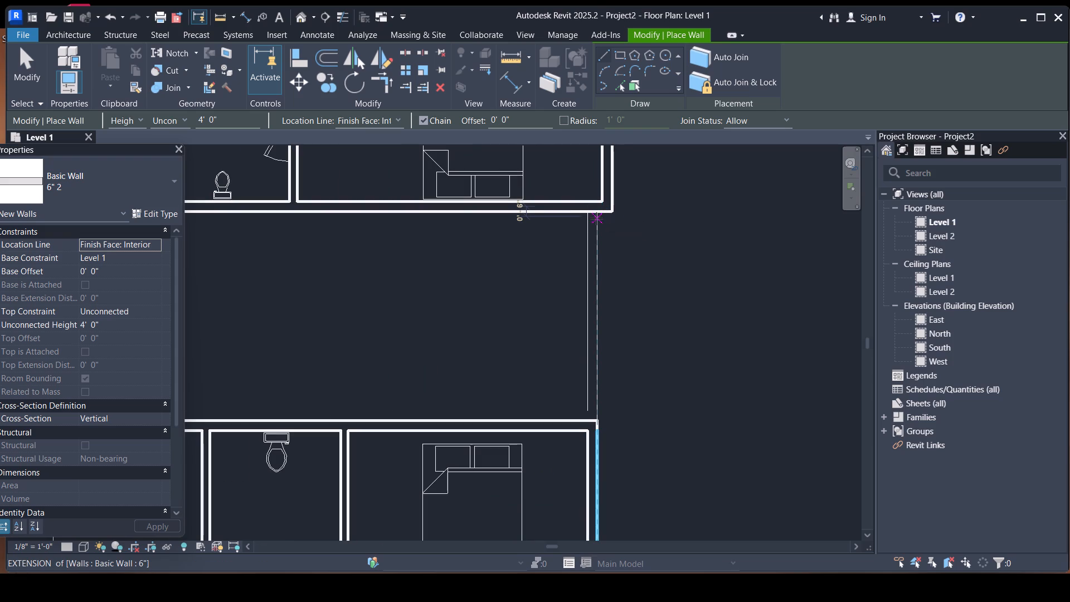
left_click(595, 213)
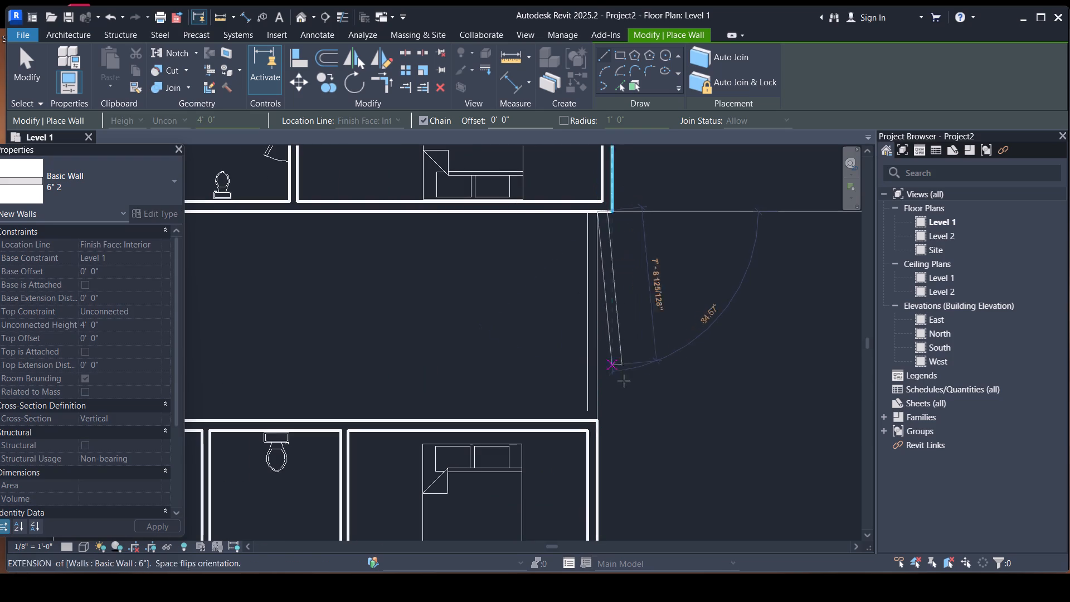
key("space")
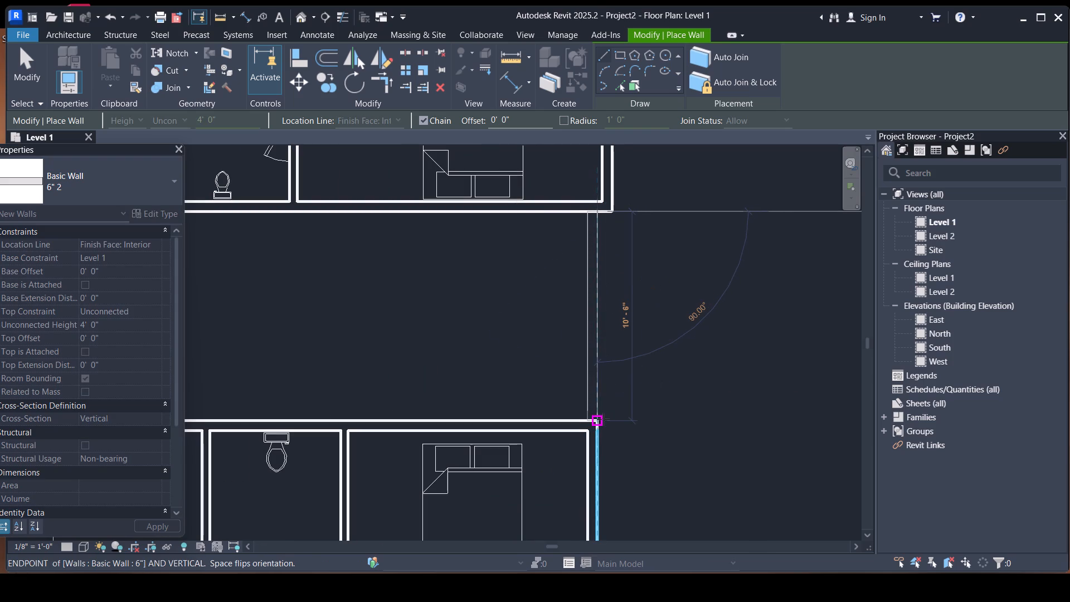
scroll(603, 419, "up", 4)
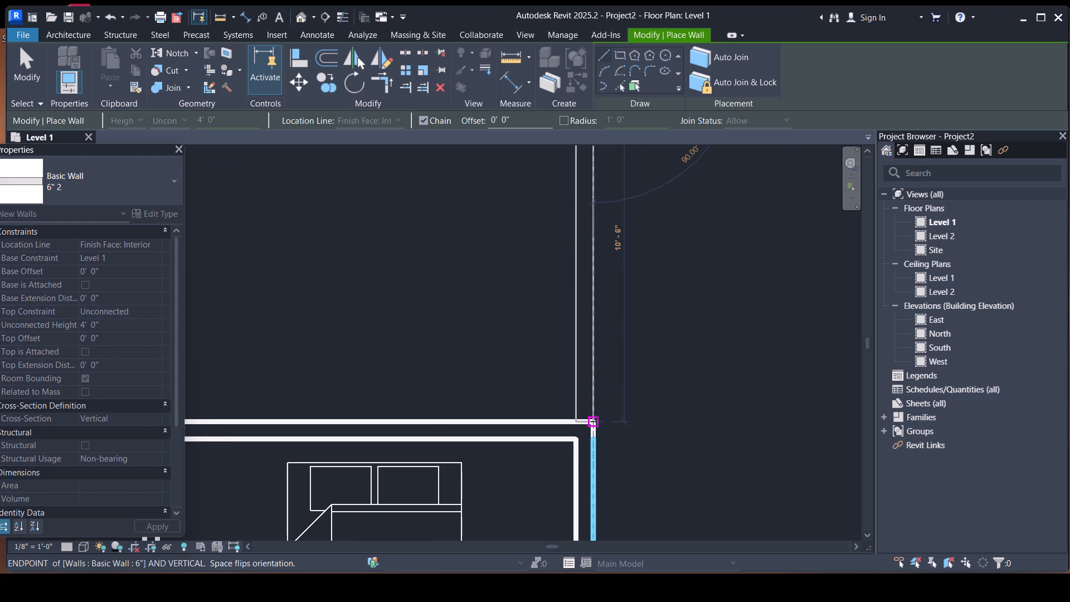
left_click(597, 421)
key("Escape")
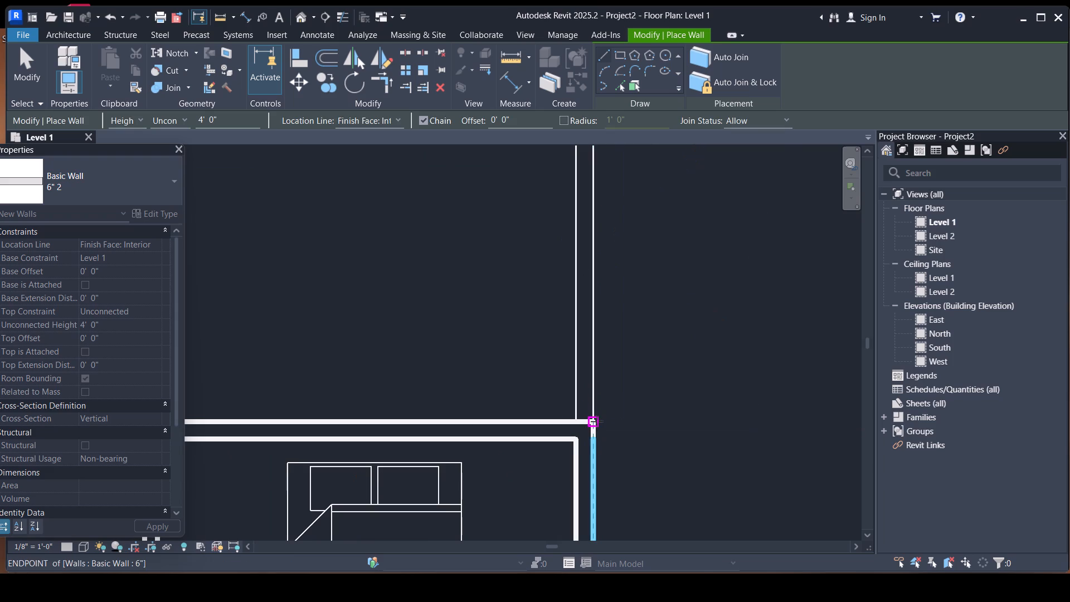
Draw a flipped 4' high 6" 2 wall about 10'-6" long along the left block's gap beside the lowest of the three stacked lifts.
scroll(699, 317, "down", 11)
scroll(730, 303, "up", 1)
scroll(730, 303, "down", 1)
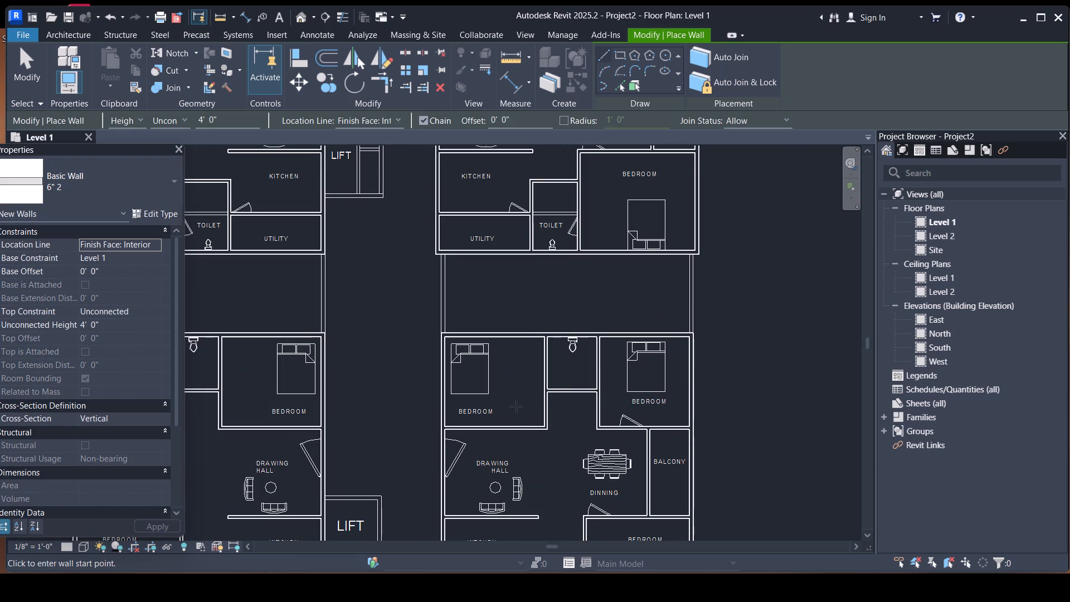
middle_click_drag(530, 465, 621, 216)
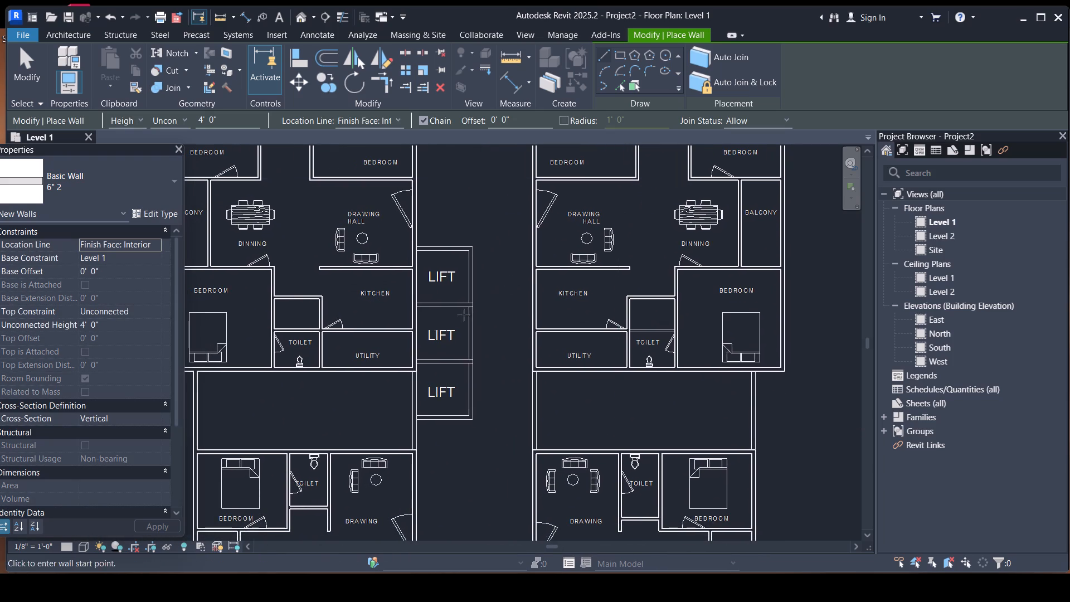
scroll(419, 386, "up", 8)
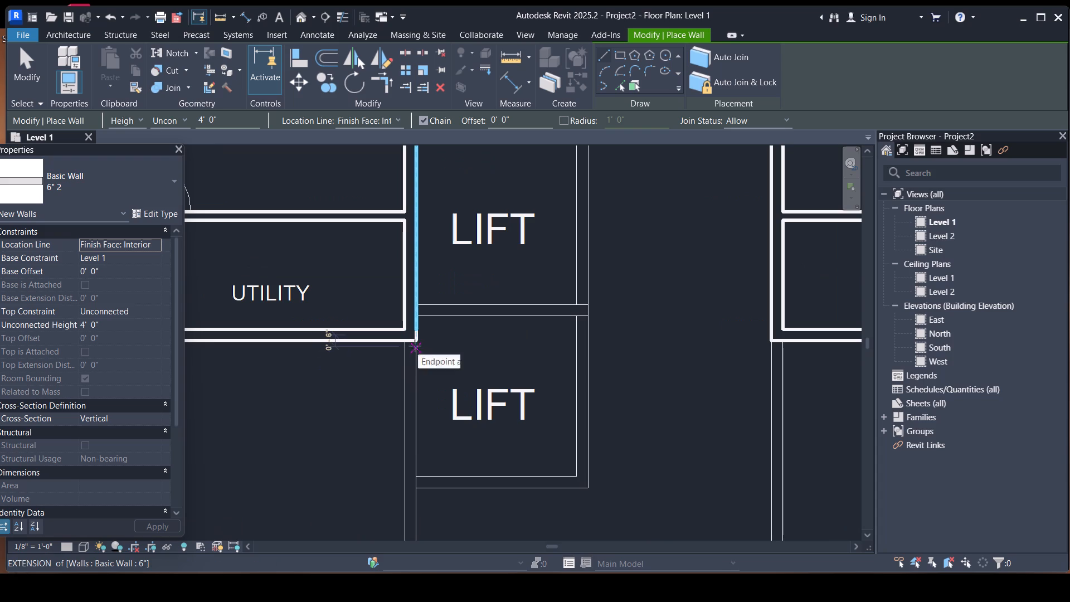
left_click(414, 342)
key("space")
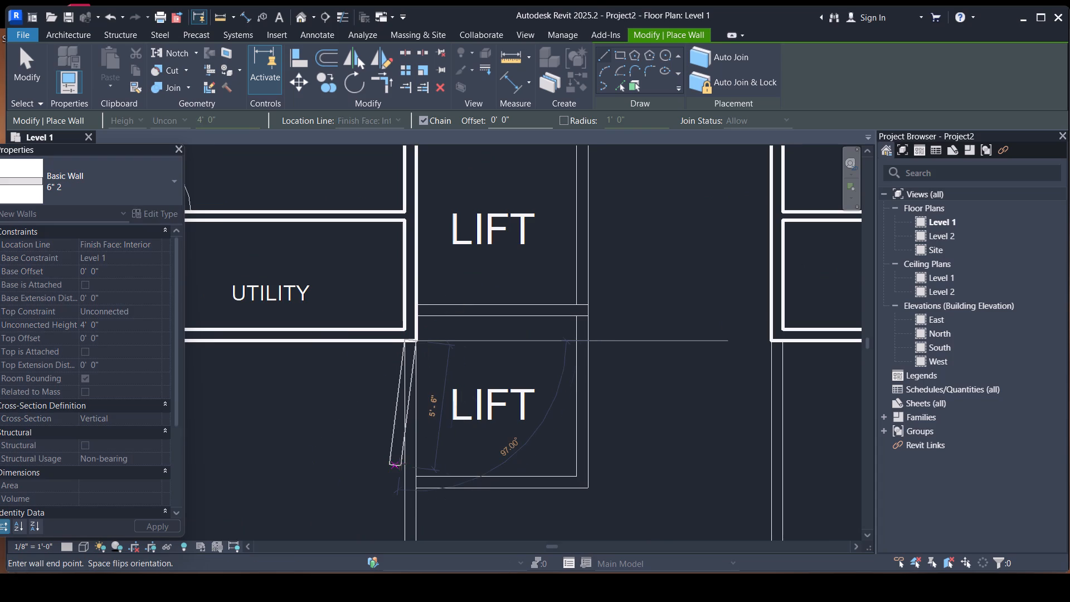
scroll(447, 358, "down", 5)
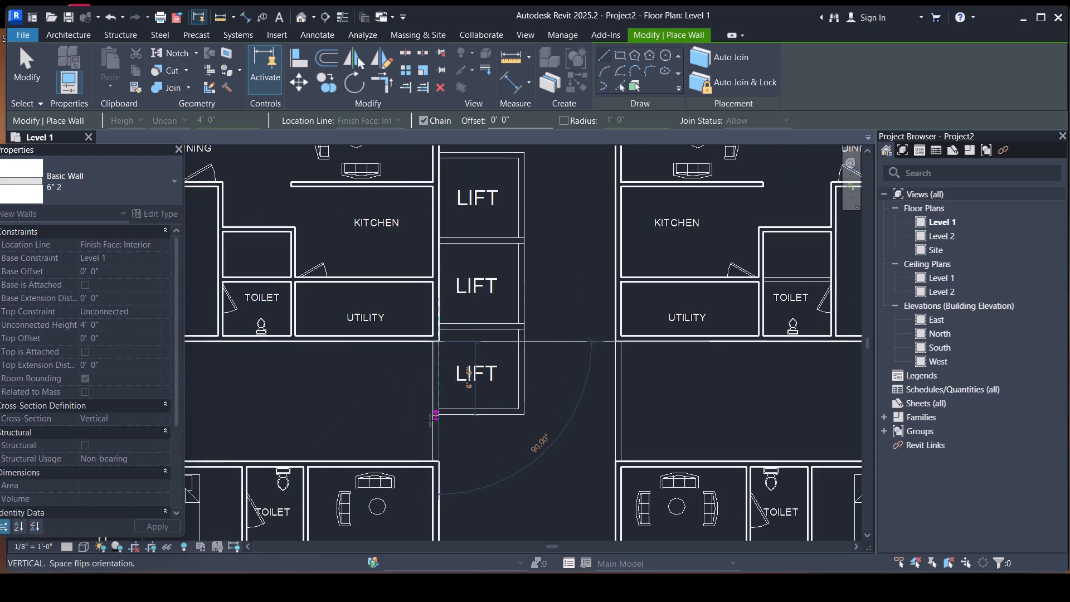
scroll(441, 439, "up", 4)
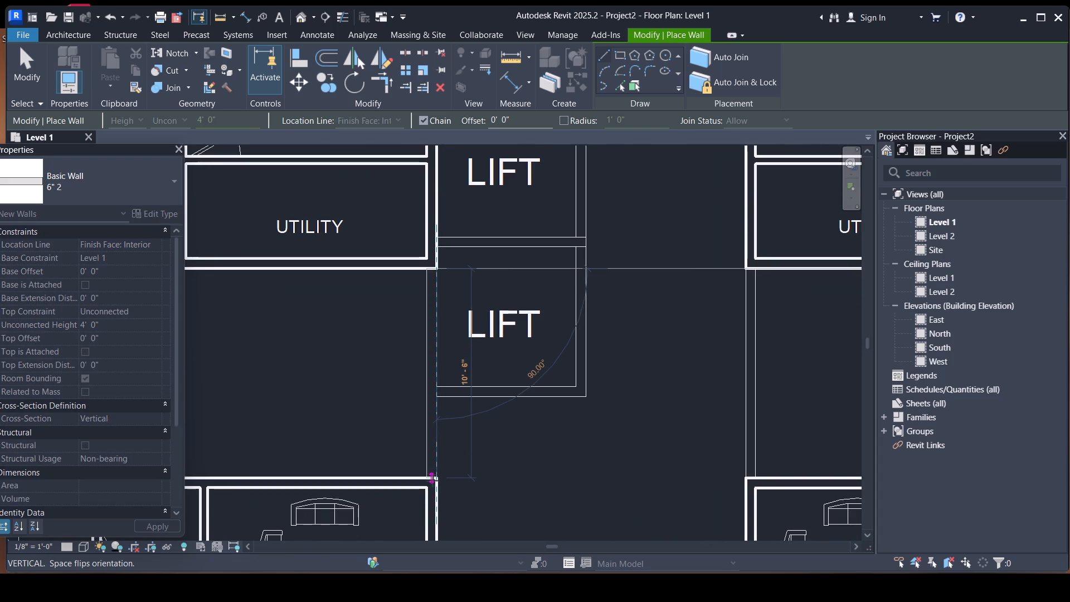
left_click(434, 475)
key("Escape")
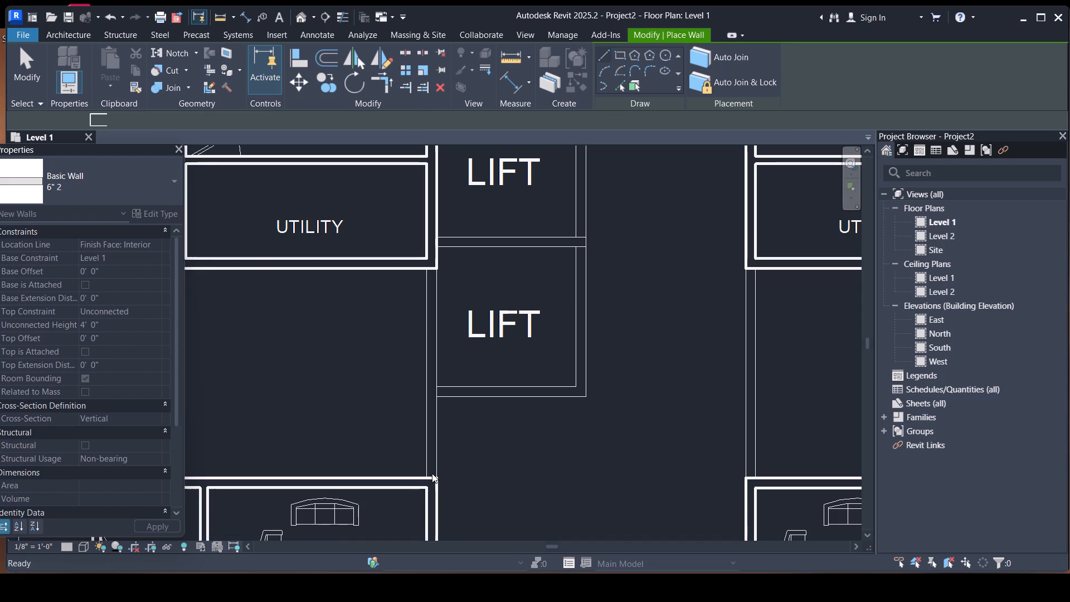
Draw a flipped 4' high 6" 2 wall closing the outer side of the right block's gap level with the lowest stacked lift.
scroll(425, 283, "down", 7)
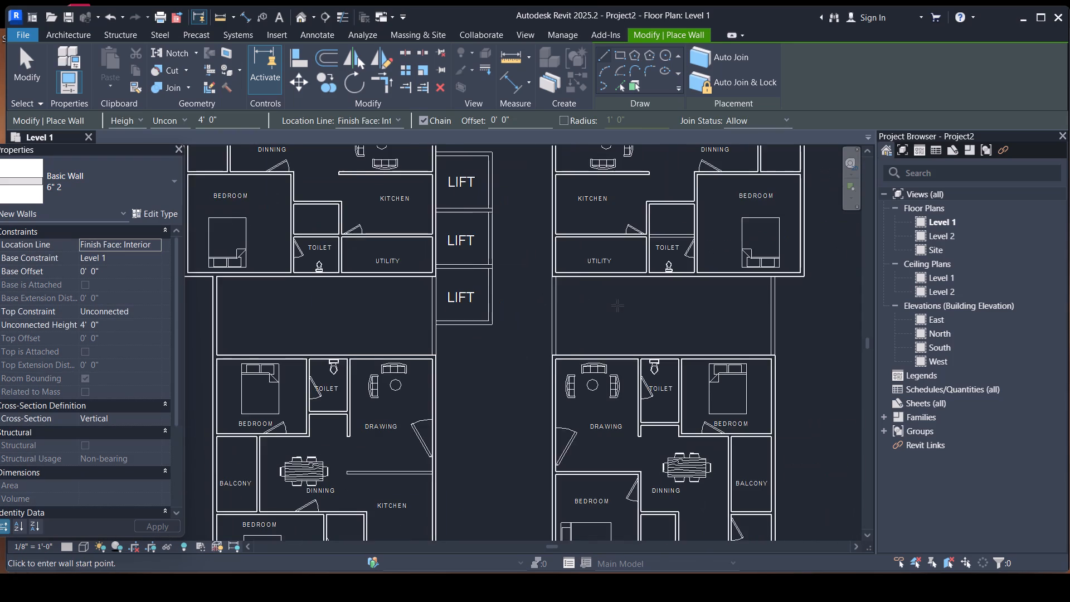
scroll(617, 305, "down", 1)
scroll(745, 293, "up", 8)
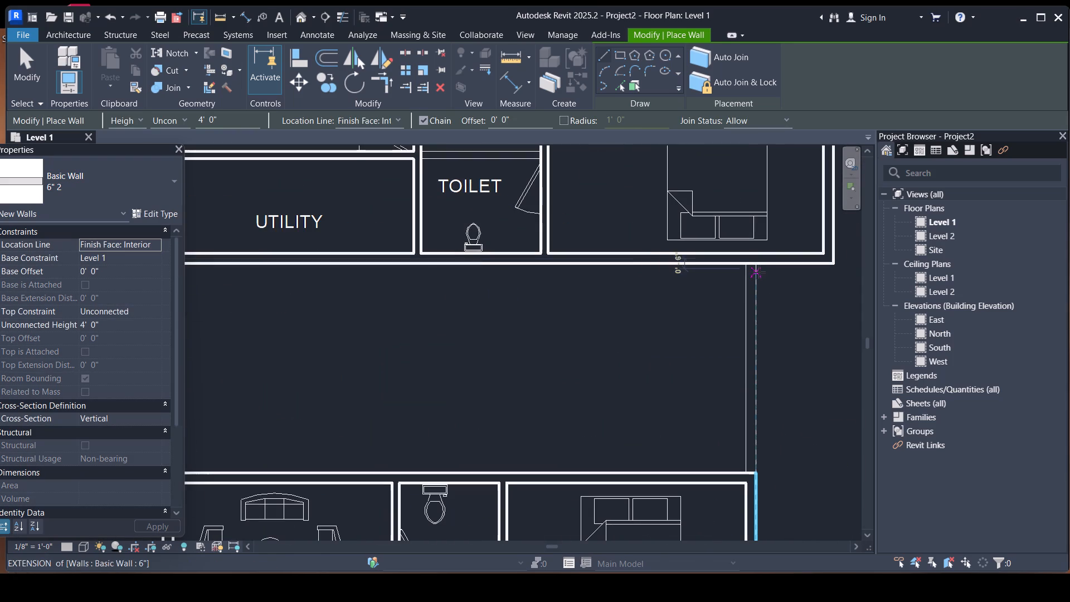
left_click(759, 268)
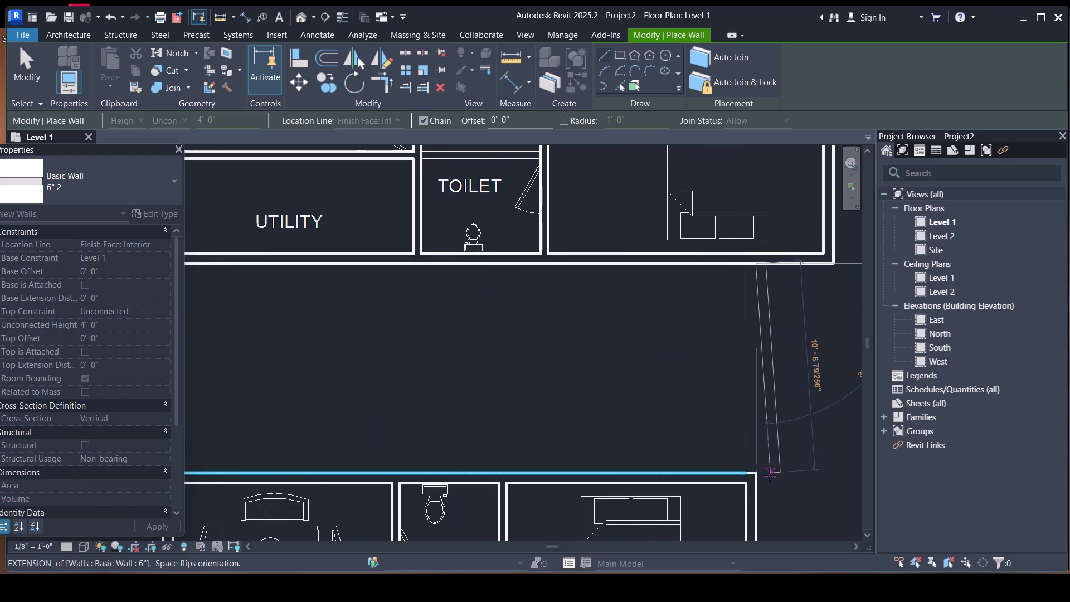
key("space")
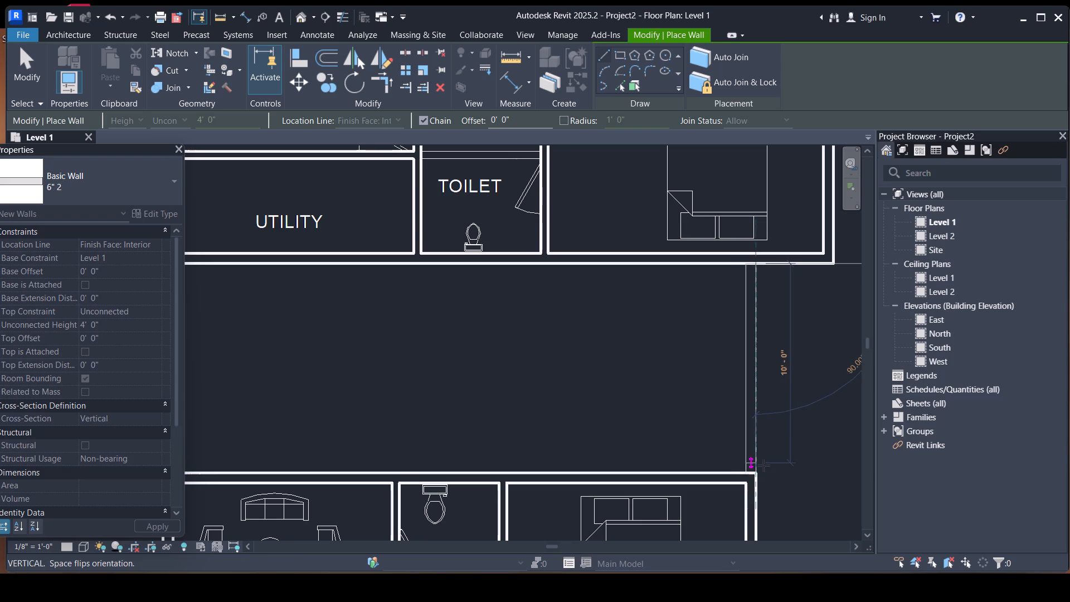
left_click(758, 469)
key("Escape")
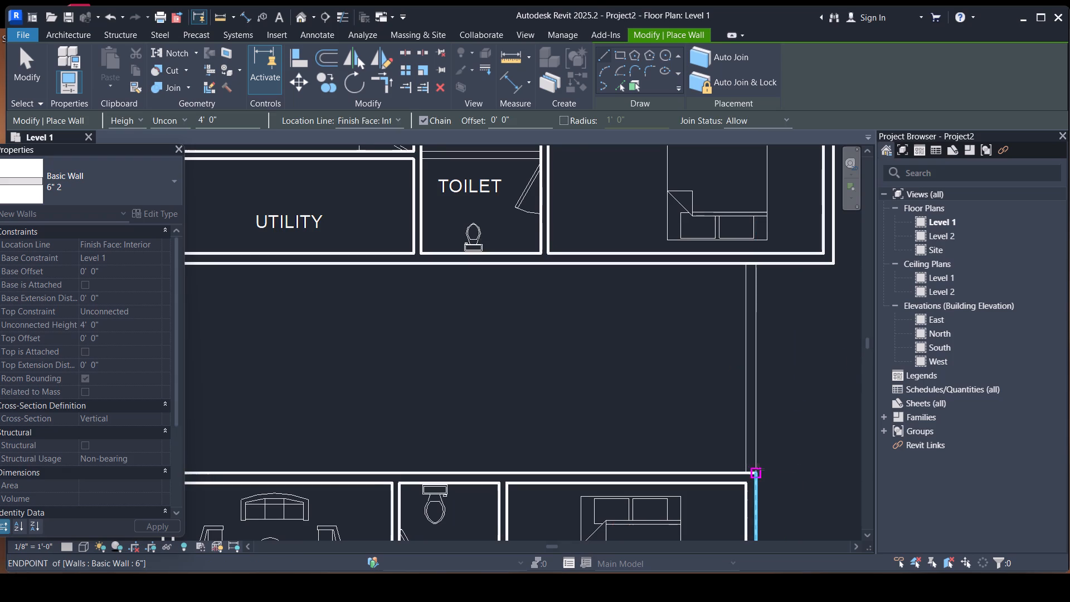
Draw a flipped 4' high 6" 2 wall closing the passage side of the right block's gap opposite the single lift.
scroll(757, 469, "up", 1)
scroll(650, 415, "down", 5)
scroll(727, 376, "down", 3)
middle_click_drag(724, 404, 752, 319)
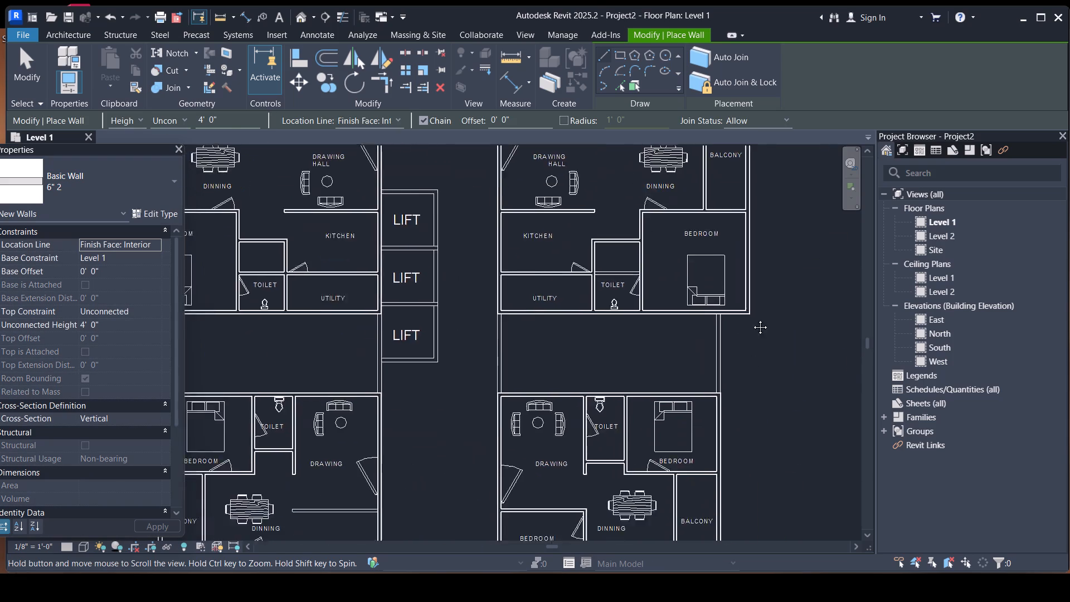
middle_click_drag(752, 319, 785, 133)
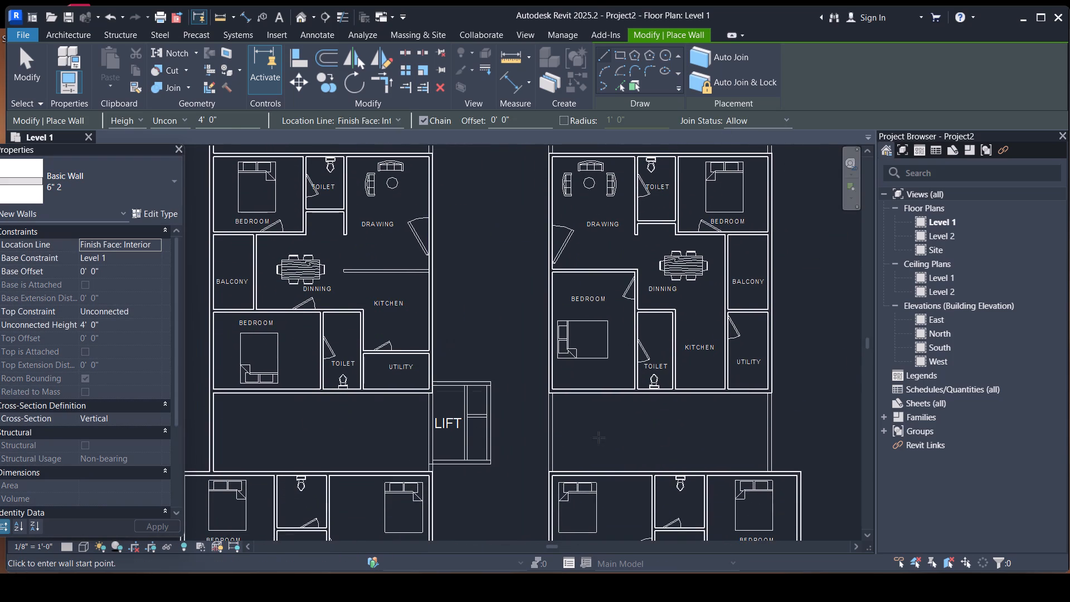
scroll(544, 404, "up", 6)
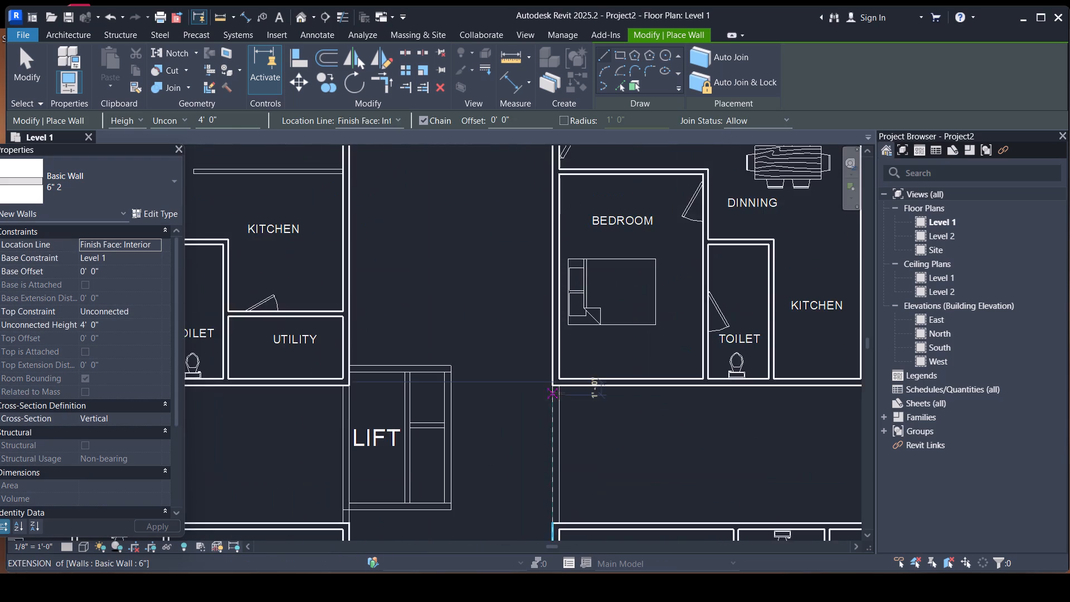
scroll(558, 393, "up", 2)
middle_click_drag(586, 406, 566, 287)
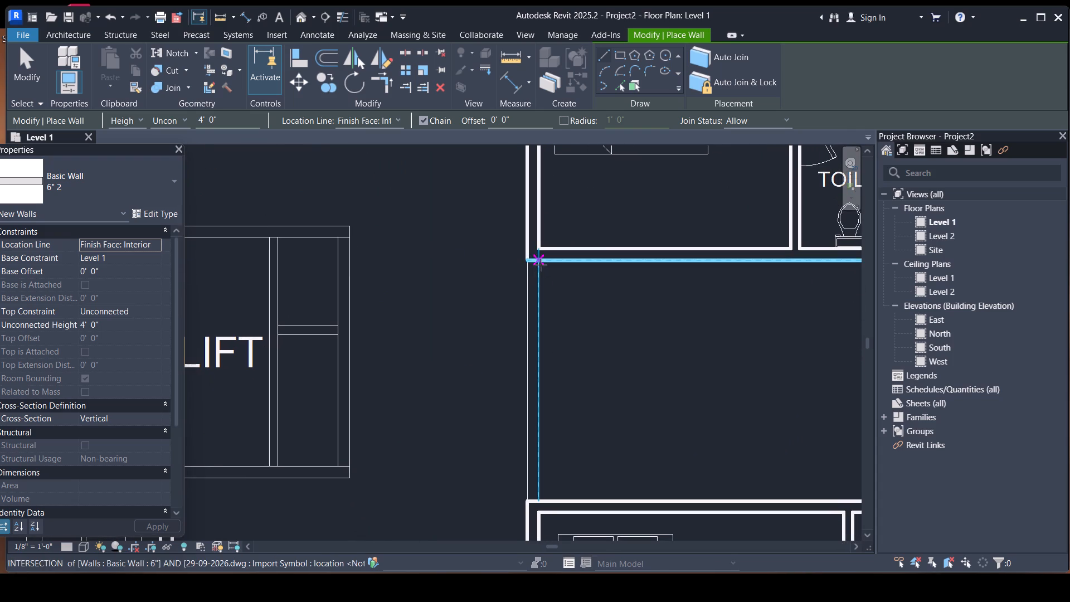
left_click(541, 265)
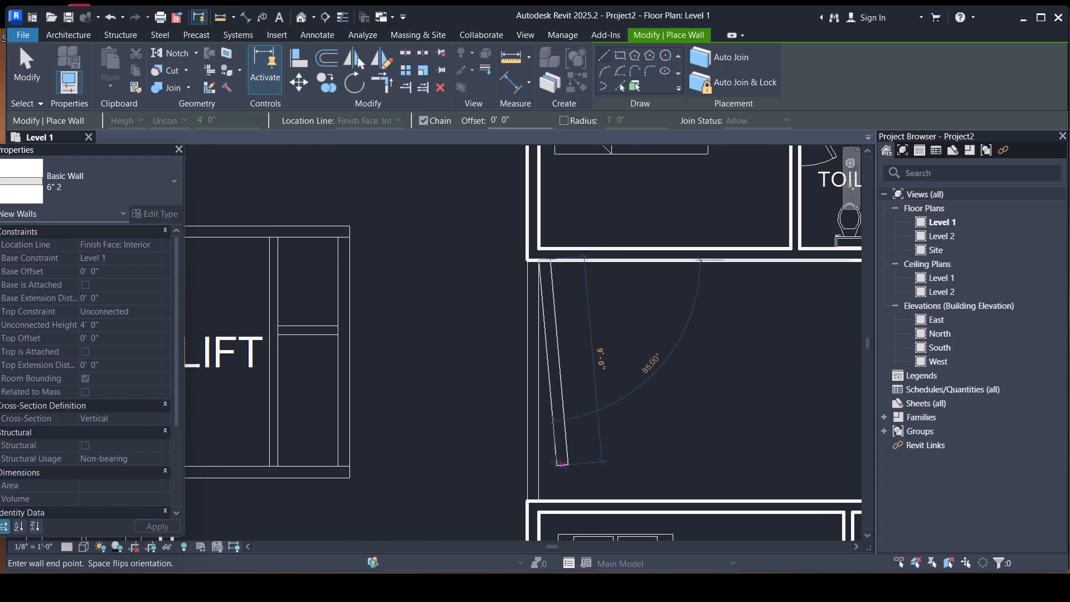
key("space")
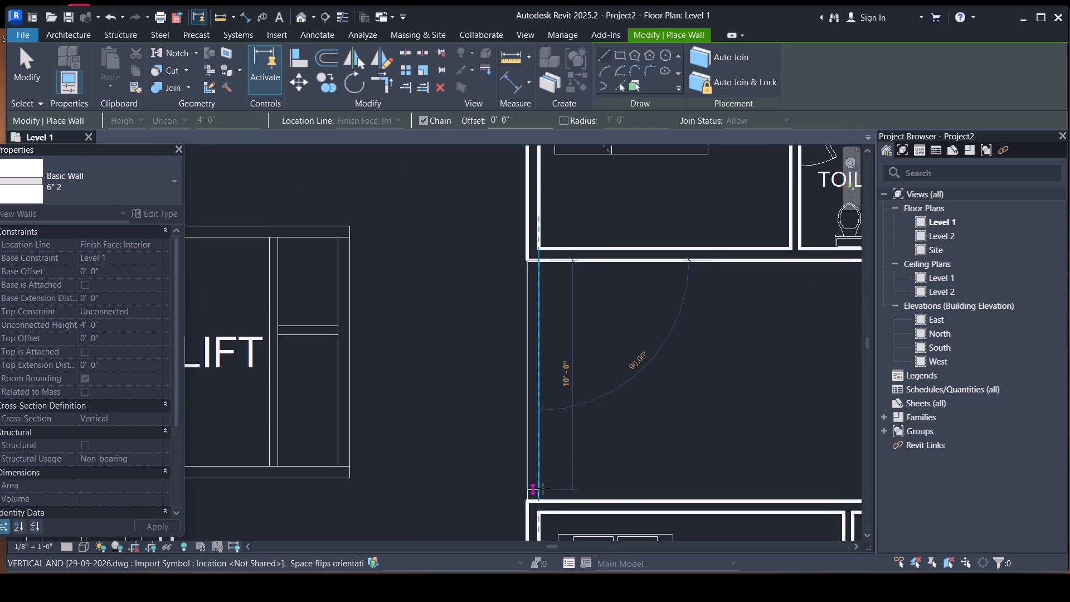
left_click(542, 497)
scroll(575, 420, "down", 3)
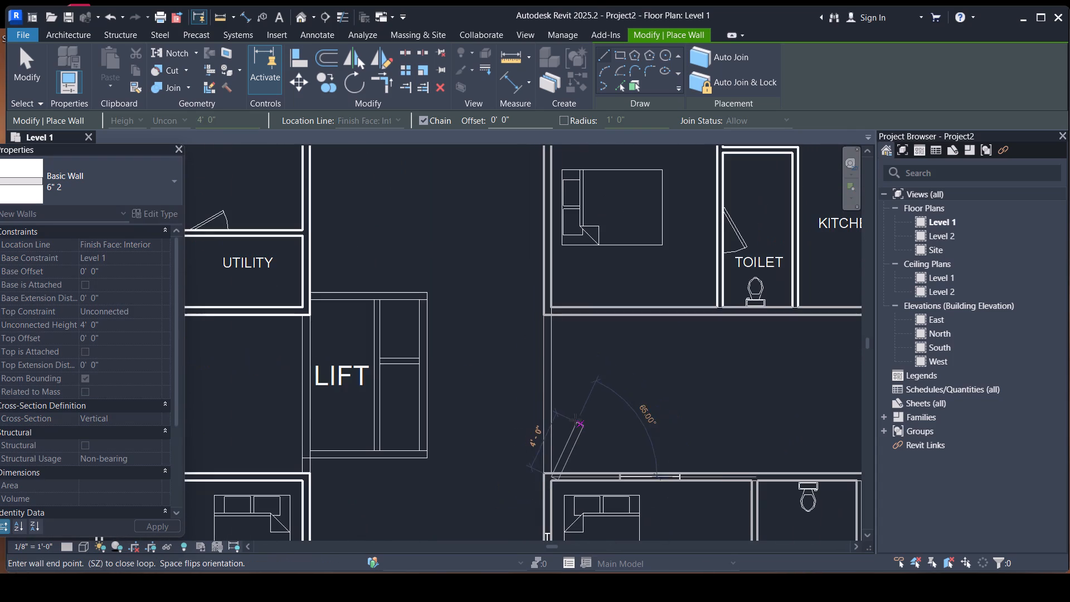
key("Escape")
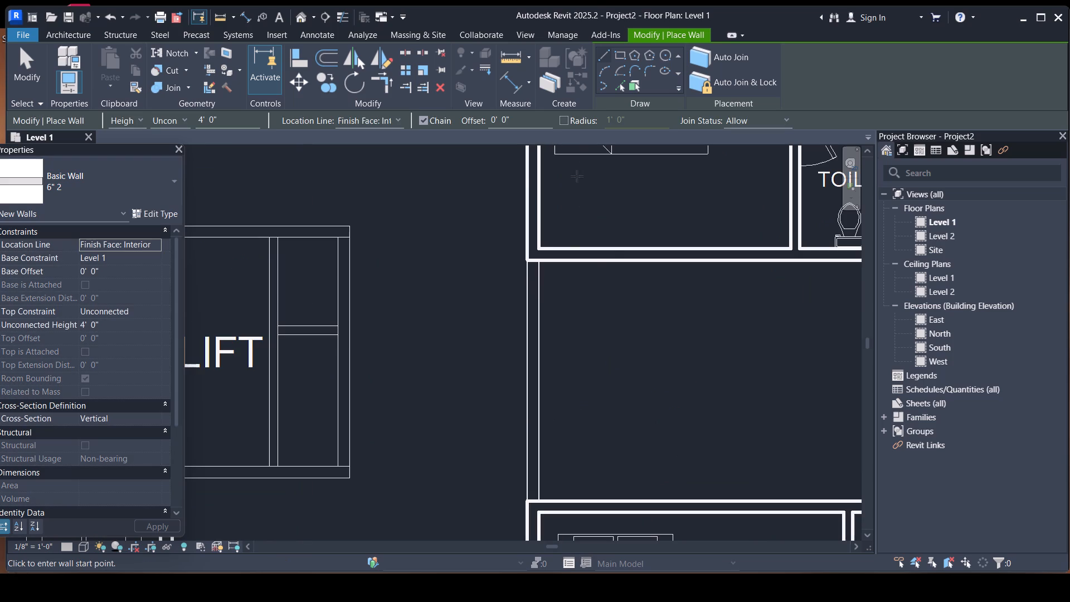
Draw a flipped 4' high 6" 2 wall closing the outer side of the right block's gap level with the single lift.
scroll(525, 287, "down", 3)
scroll(669, 333, "down", 6)
middle_click_drag(673, 343, 645, 346)
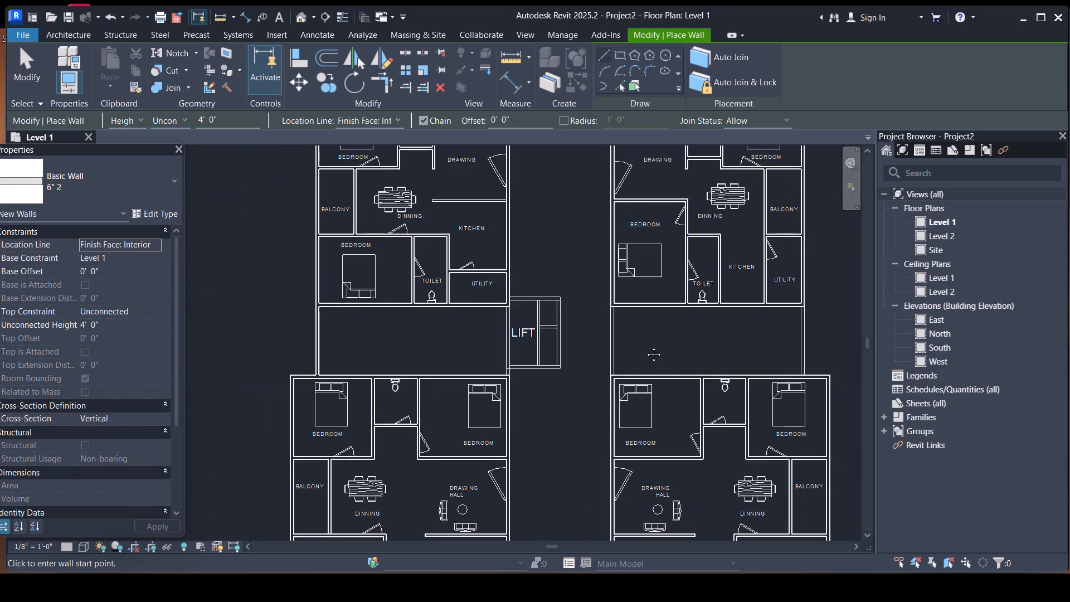
middle_click_drag(645, 346, 551, 328)
scroll(660, 302, "up", 8)
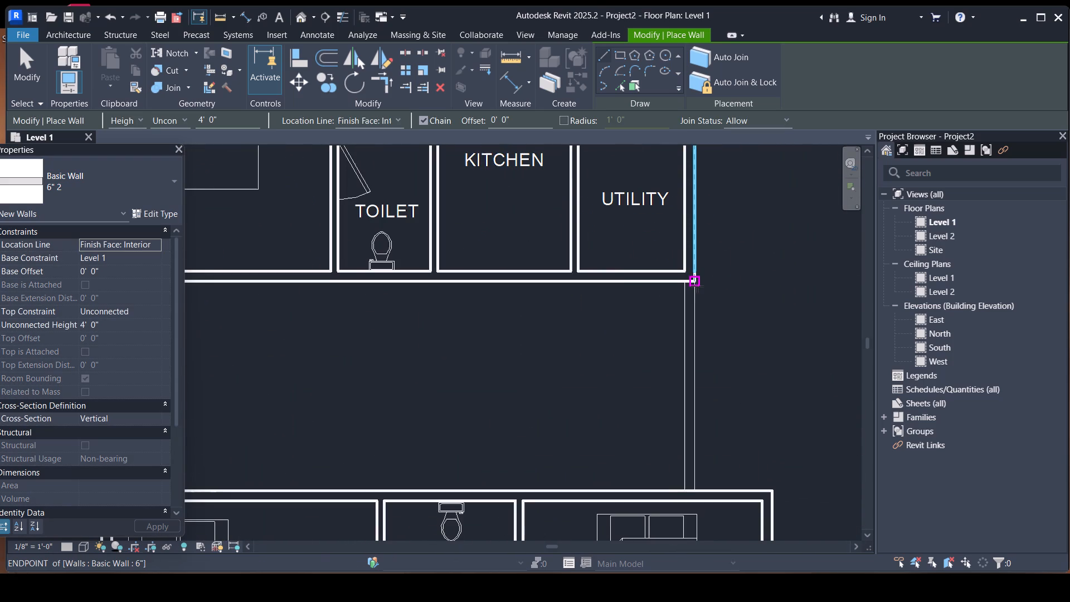
left_click(697, 286)
key("space")
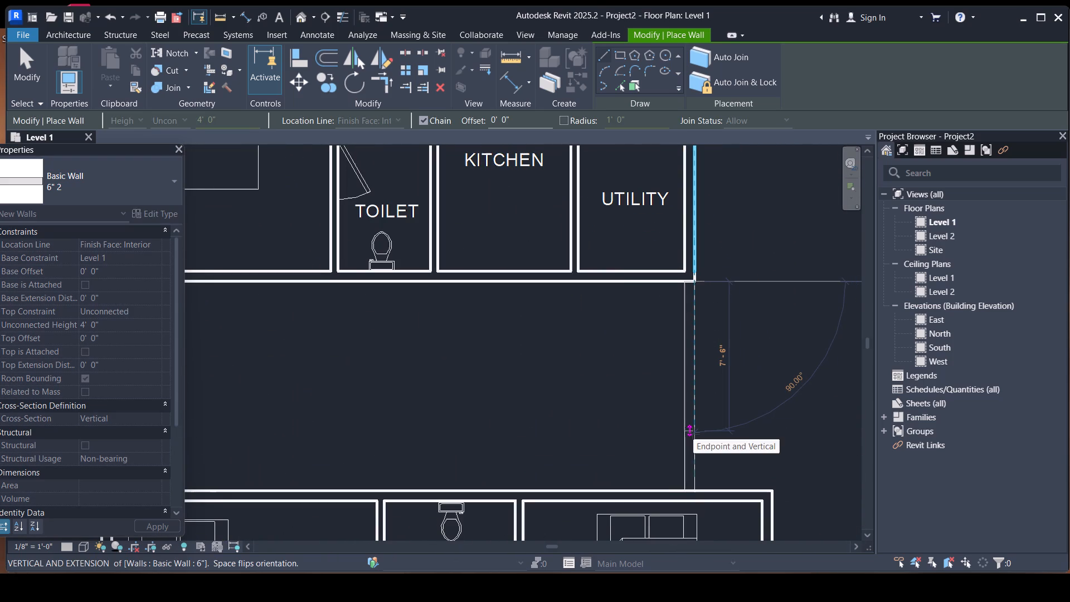
left_click(693, 486)
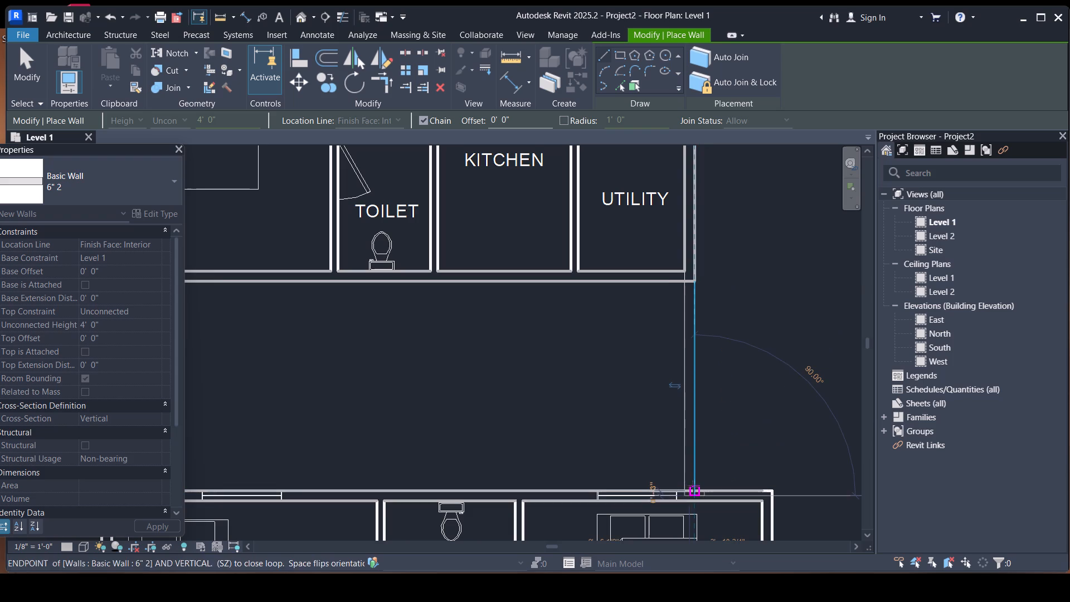
key("Escape")
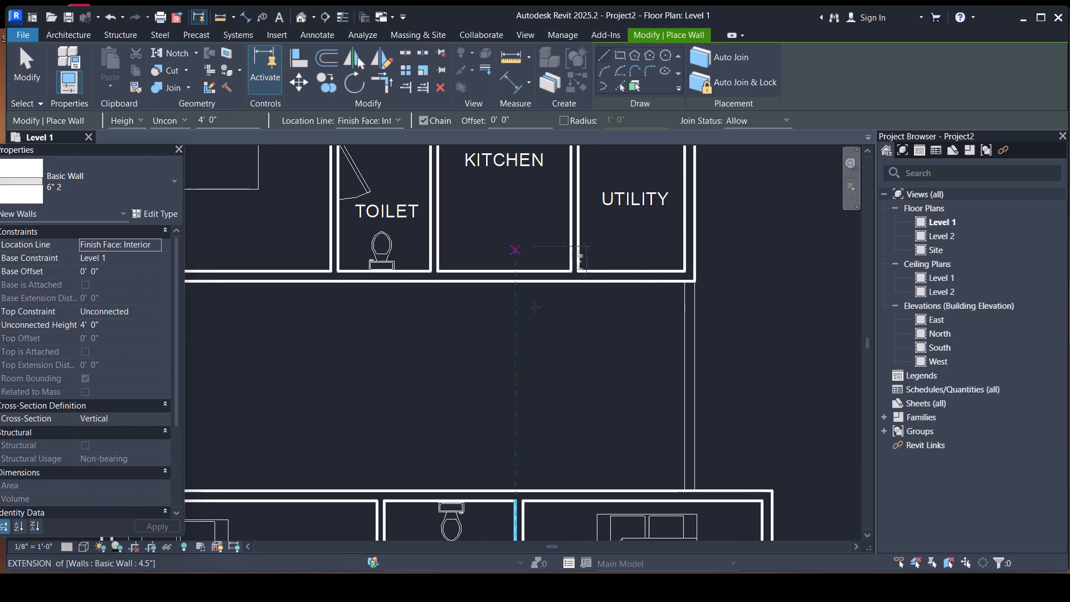
Draw a flipped 4' high 6" 2 wall about 10'-6" long closing the outer side of the right block's lowest gap.
scroll(573, 361, "down", 7)
scroll(710, 261, "down", 8)
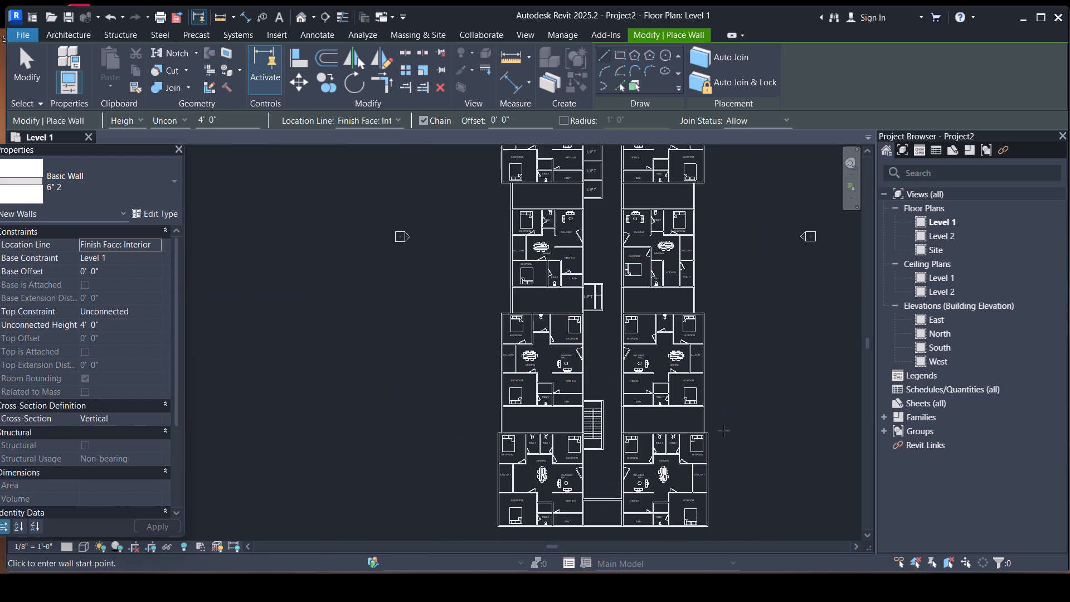
scroll(711, 431, "up", 15)
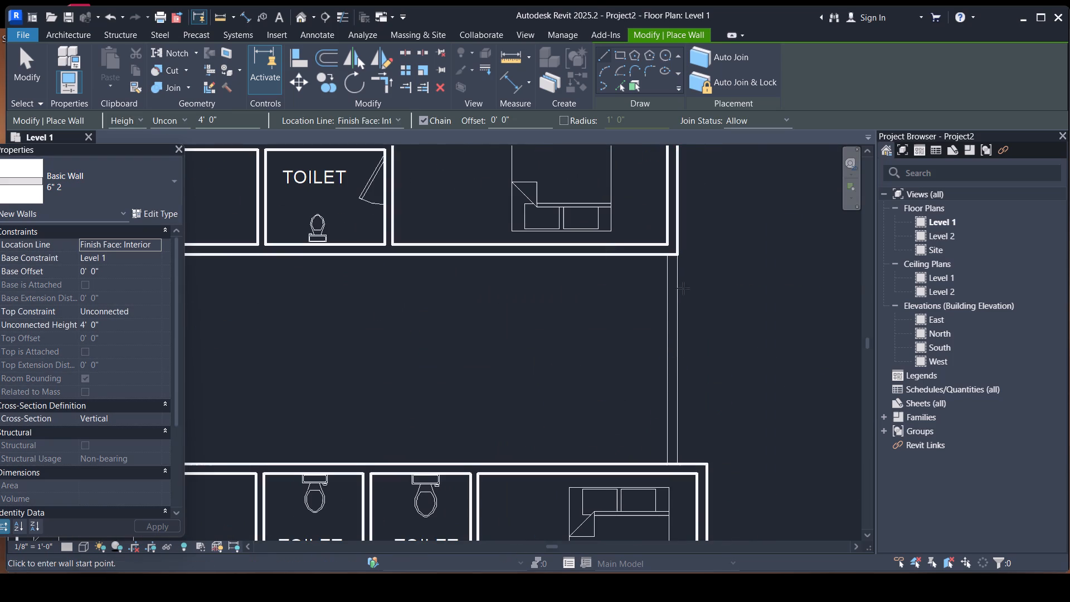
left_click(680, 255)
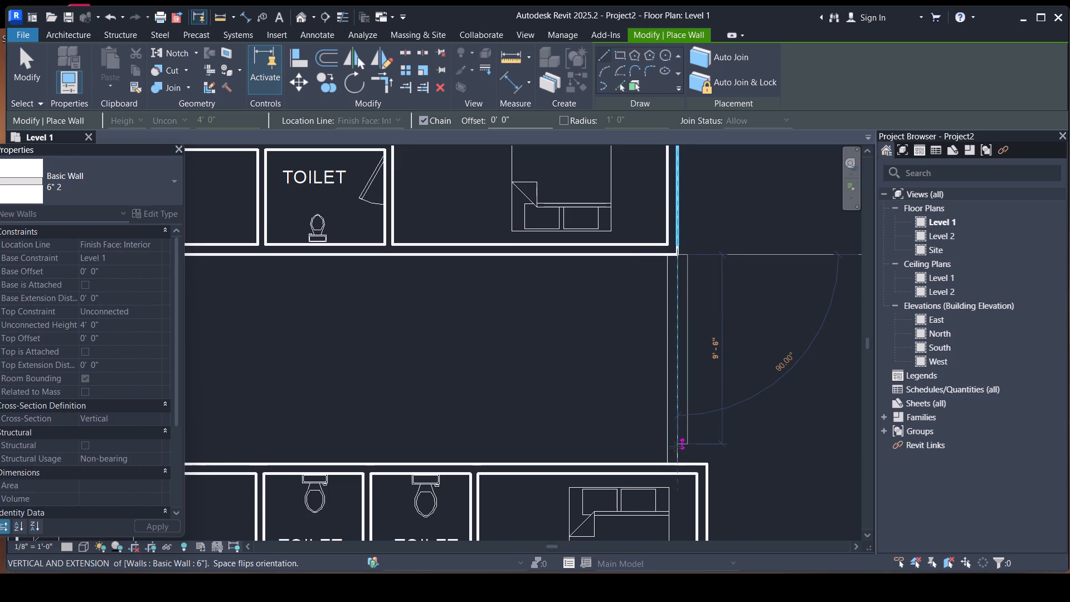
key("space")
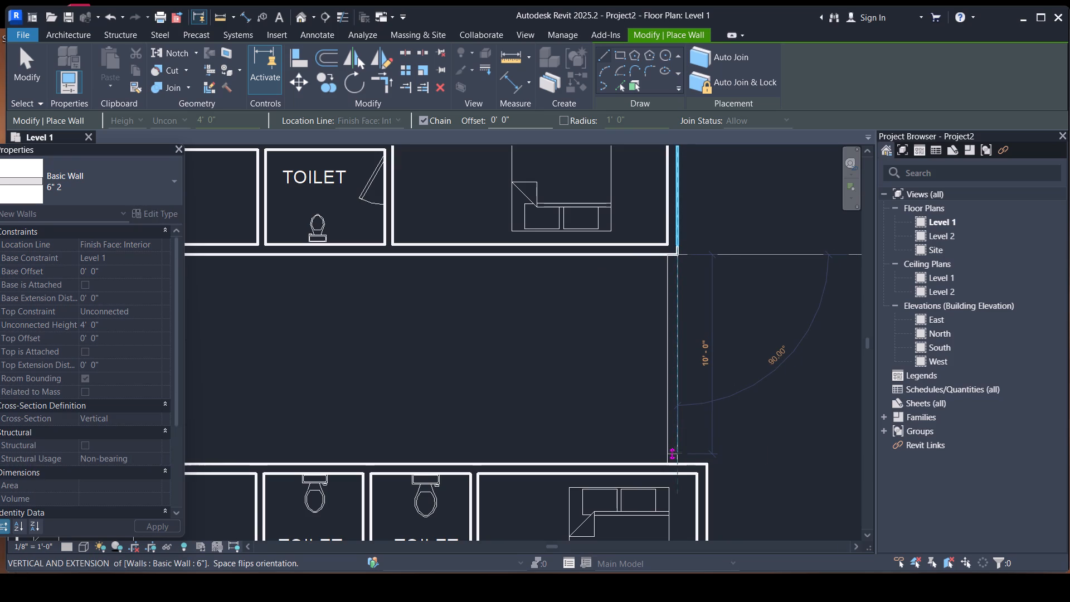
left_click(675, 460)
scroll(735, 348, "down", 2)
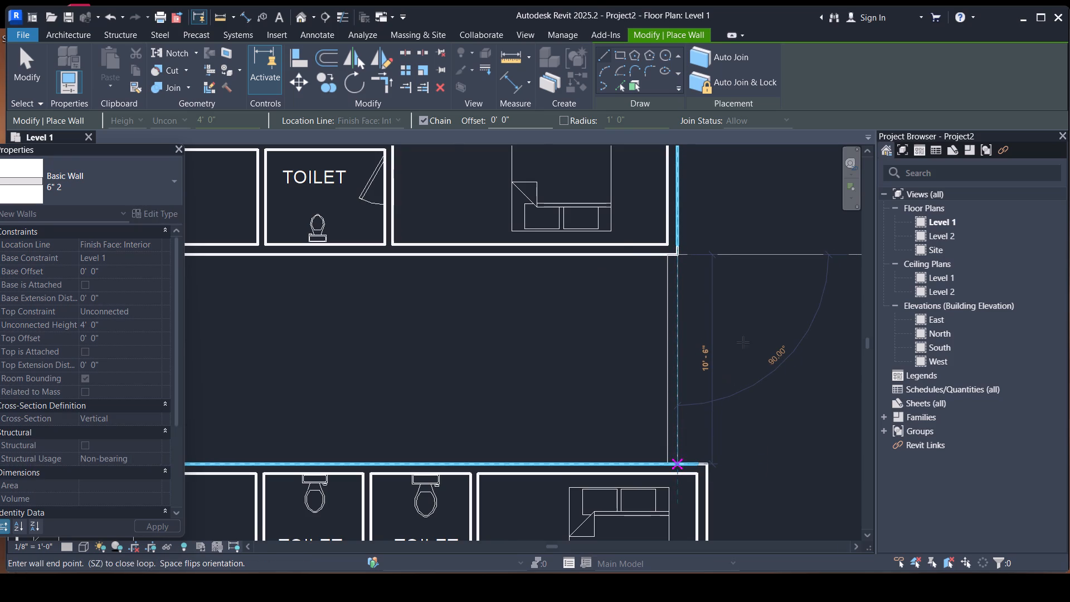
scroll(743, 342, "down", 2)
key("Escape")
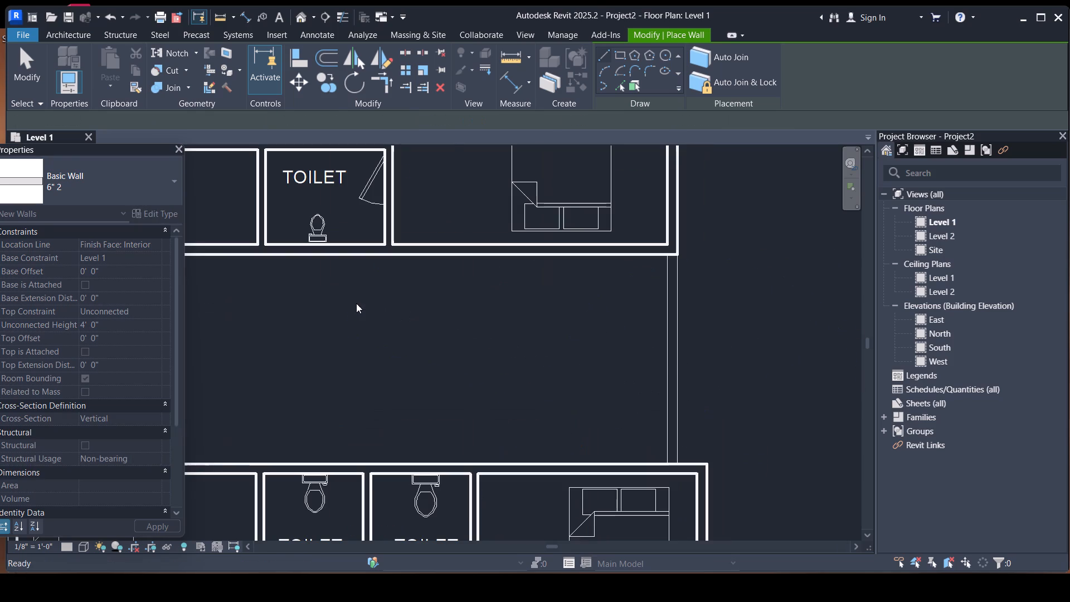
Draw a flipped 4' high 6" 2 wall closing the passage side of the right block's lowest gap, opposite the staircase.
scroll(488, 315, "down", 4)
scroll(231, 286, "up", 5)
middle_click_drag(262, 308, 498, 303)
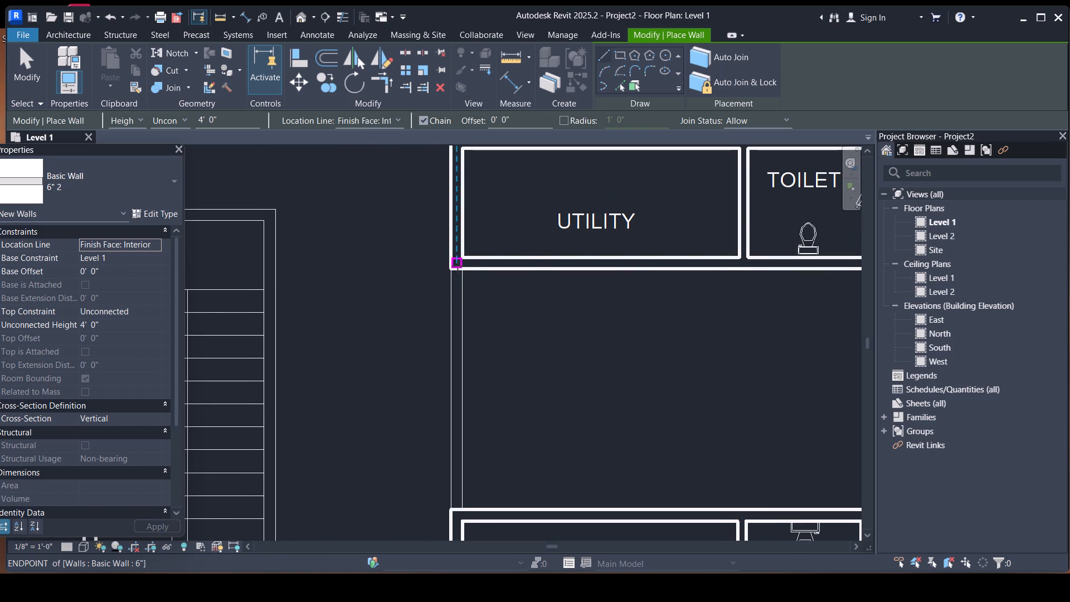
left_click(460, 272)
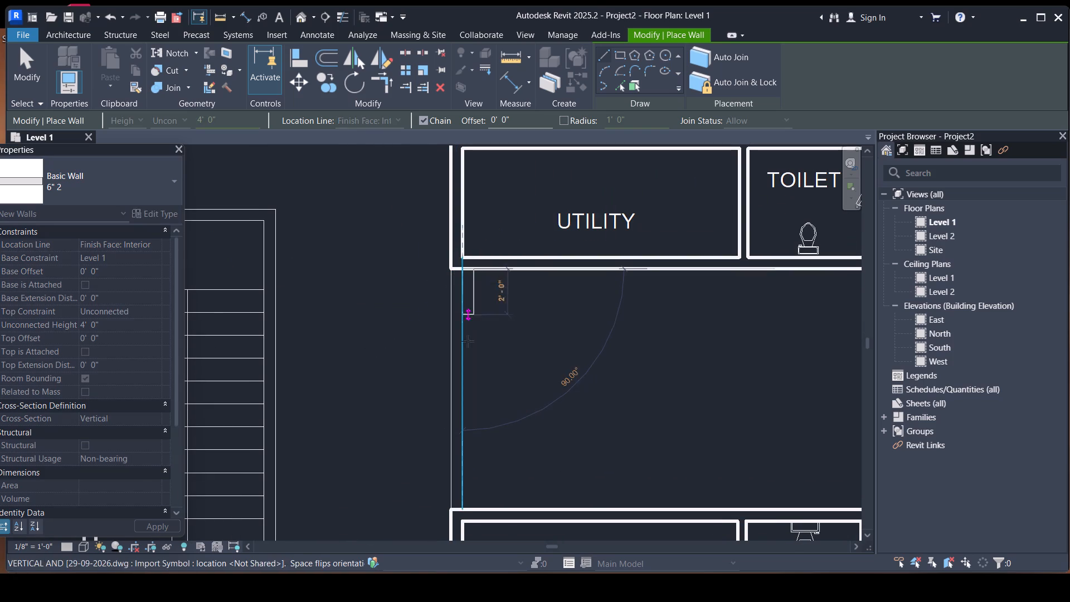
key("space")
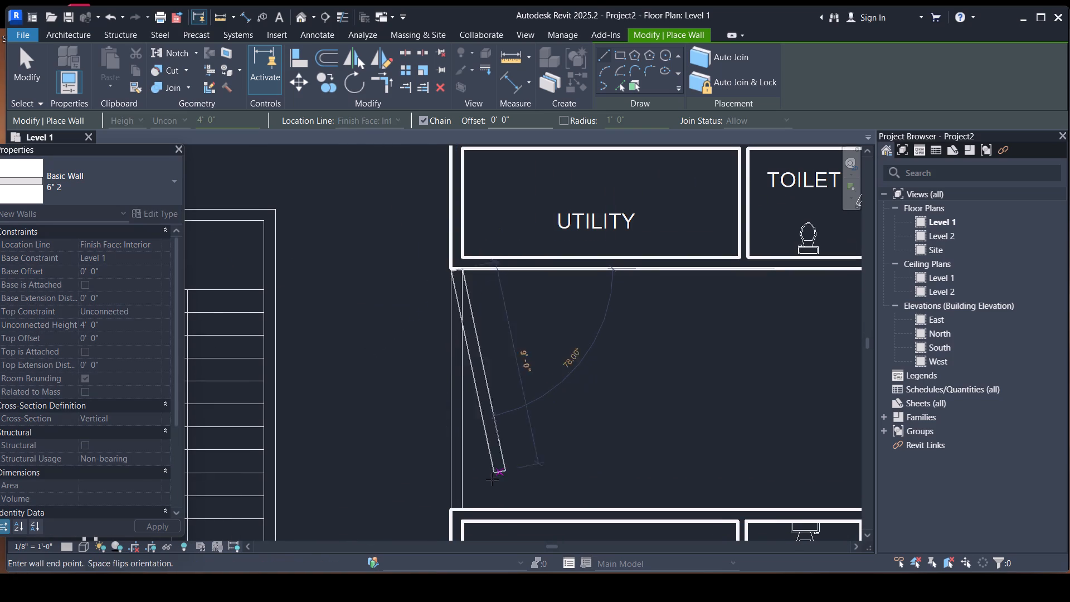
left_click(460, 507)
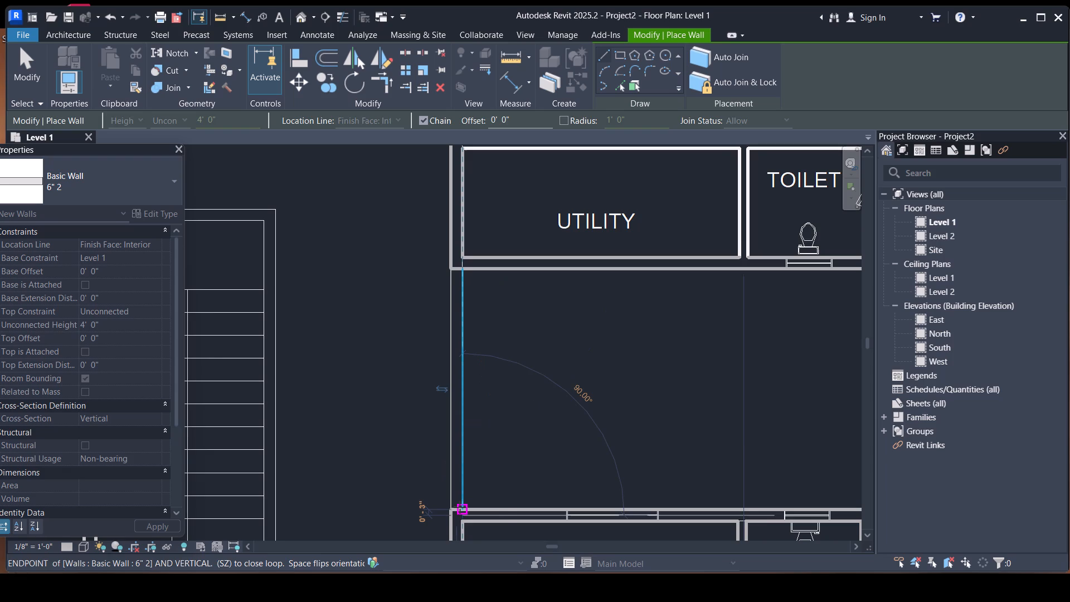
key("Escape")
Check the left block's outer wall at the staircase gap and the plan's lower half for missing walls, and end wall placement.
scroll(498, 361, "down", 7)
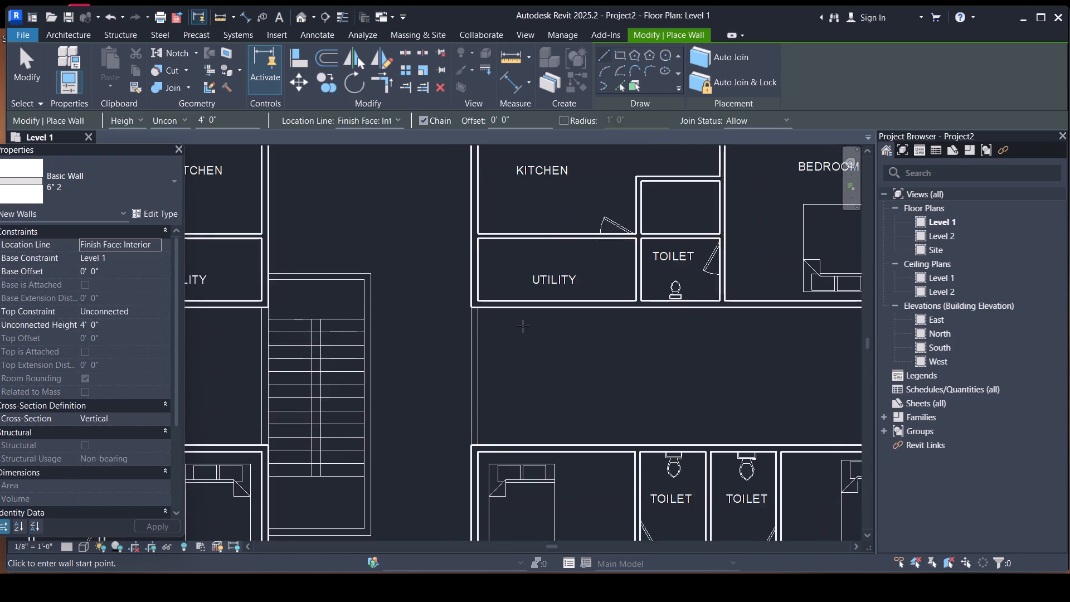
scroll(523, 326, "down", 11)
scroll(511, 318, "up", 2)
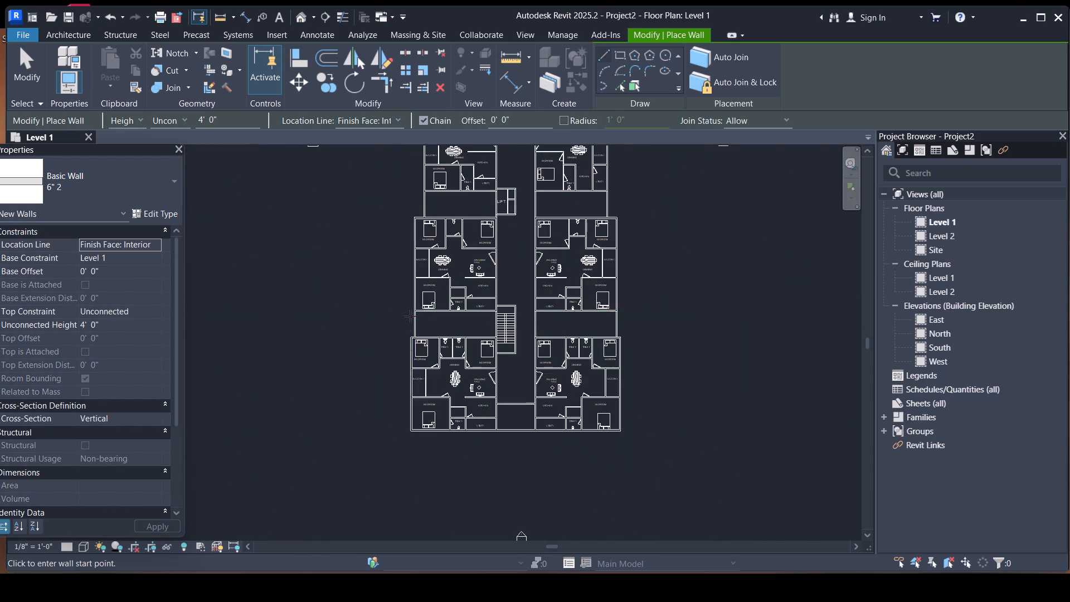
scroll(398, 313, "up", 10)
scroll(455, 305, "up", 5)
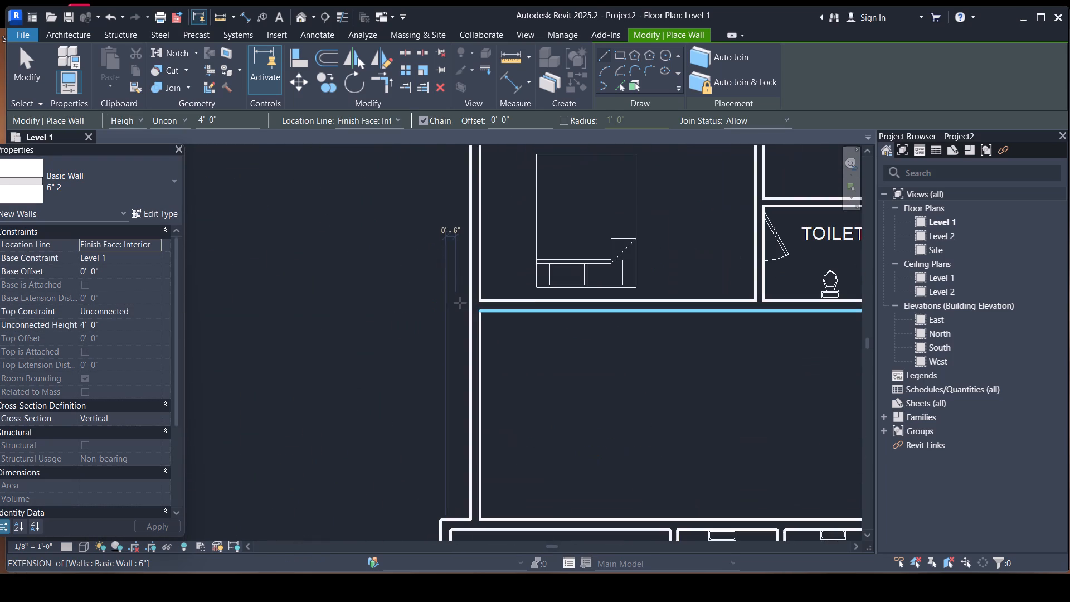
scroll(396, 348, "down", 12)
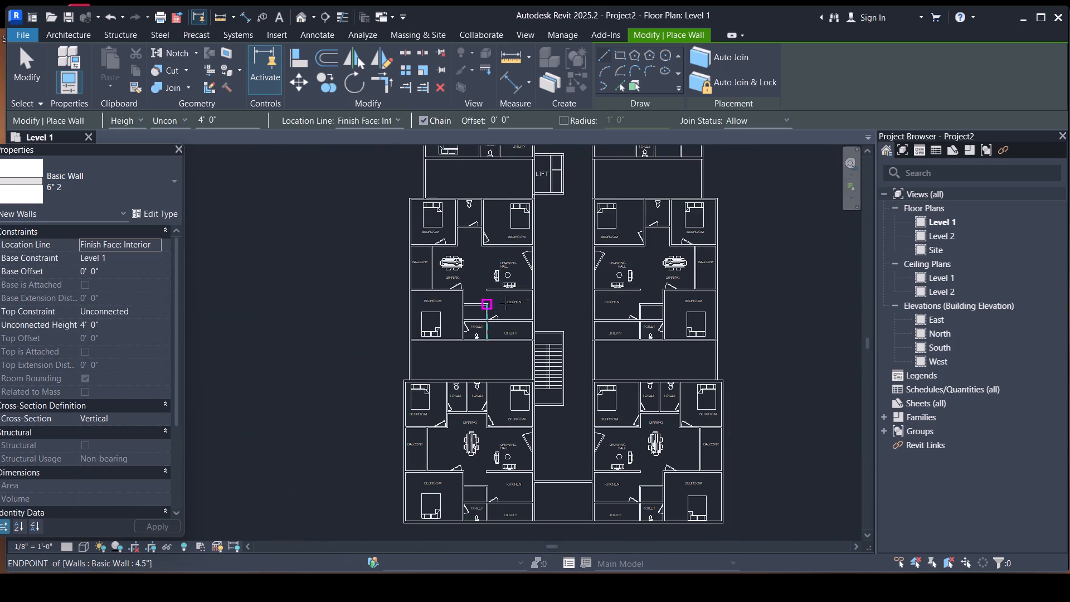
scroll(566, 284, "down", 1)
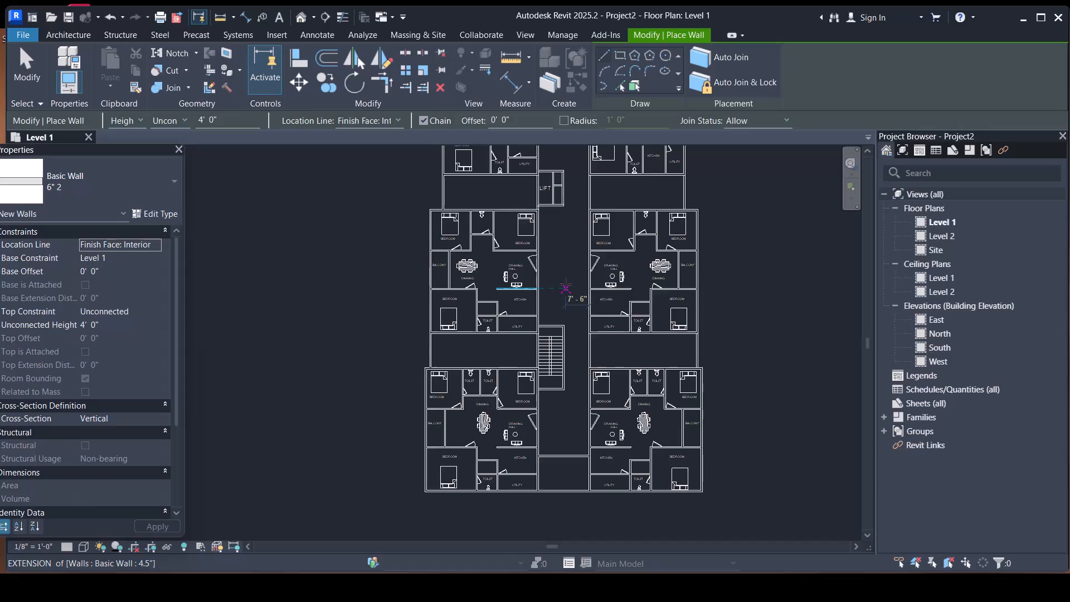
key("Escape")
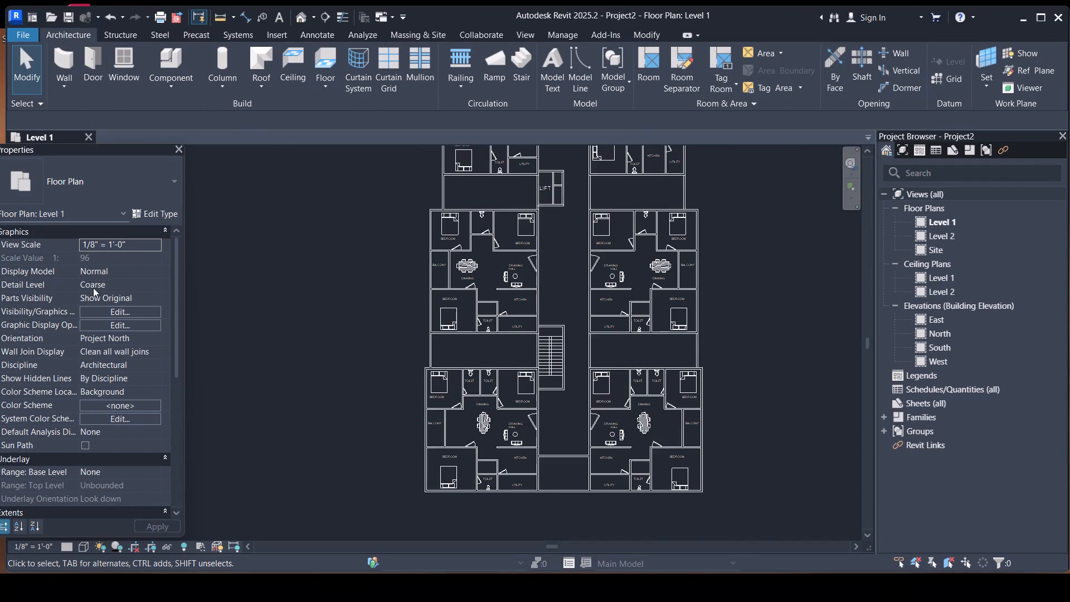
Set the Level 1 plan's visual style to Realistic.
left_click(89, 541)
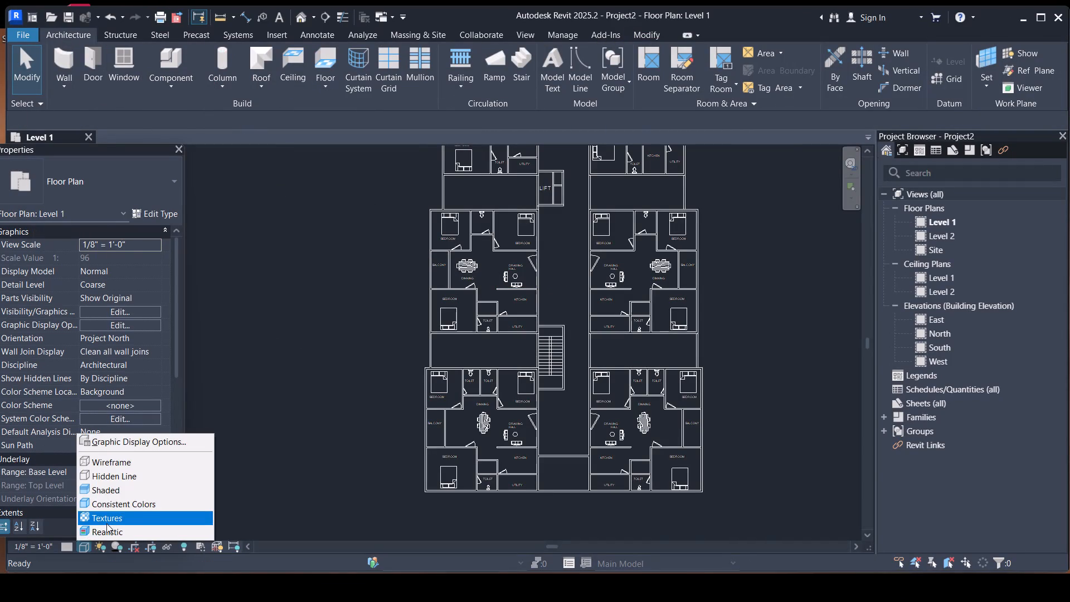
left_click(106, 532)
Examine the modelled walls across the whole Level 1 plan and around the staircase gap in the Realistic style.
middle_click_drag(527, 378, 518, 455)
scroll(534, 299, "down", 2)
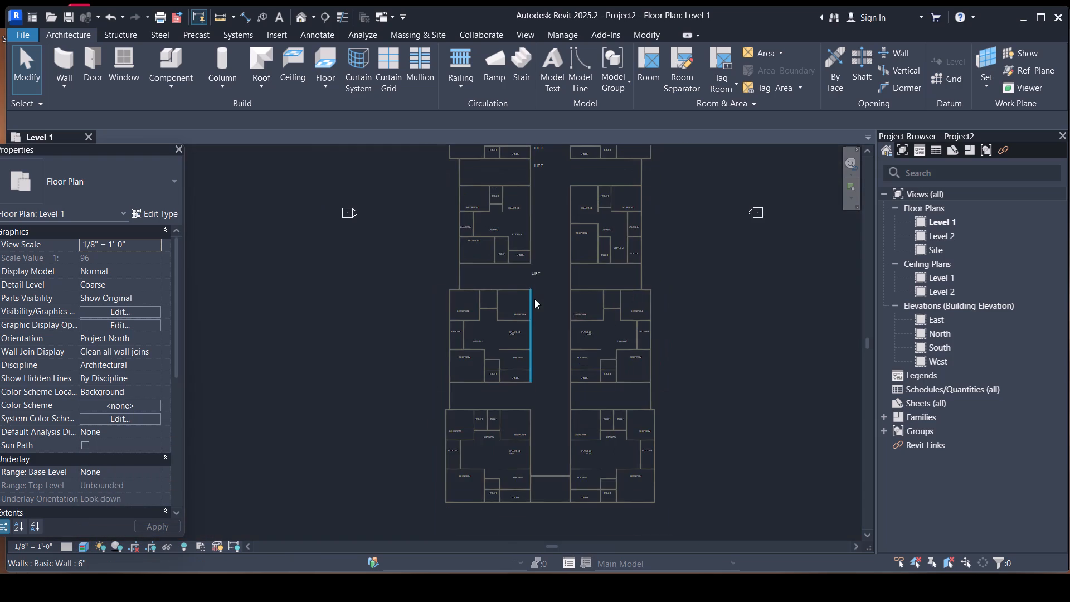
scroll(534, 299, "down", 3)
middle_click_drag(539, 341, 539, 364)
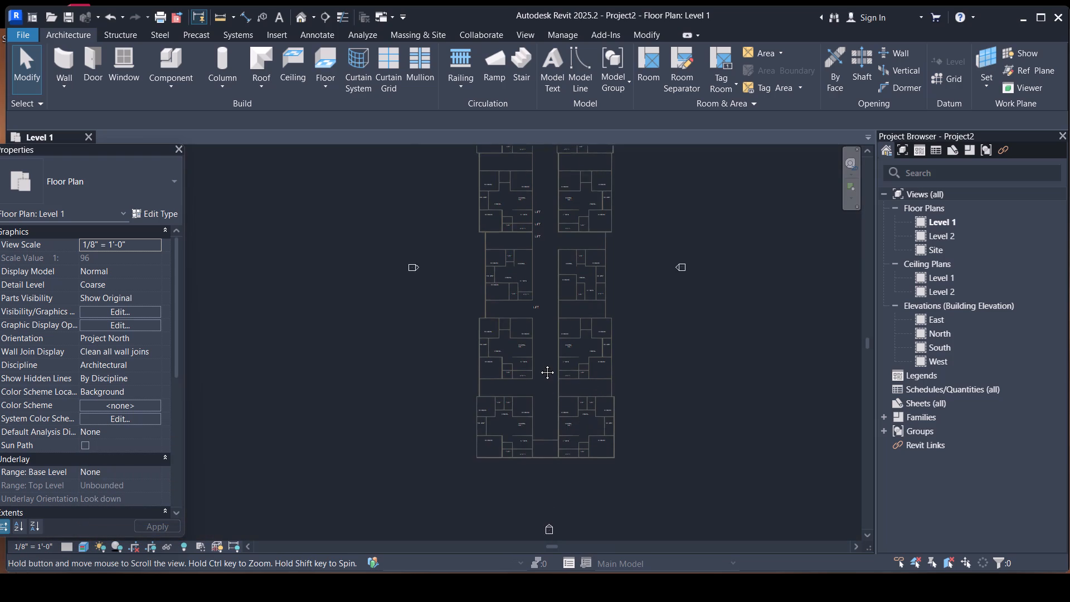
middle_click_drag(539, 364, 515, 414)
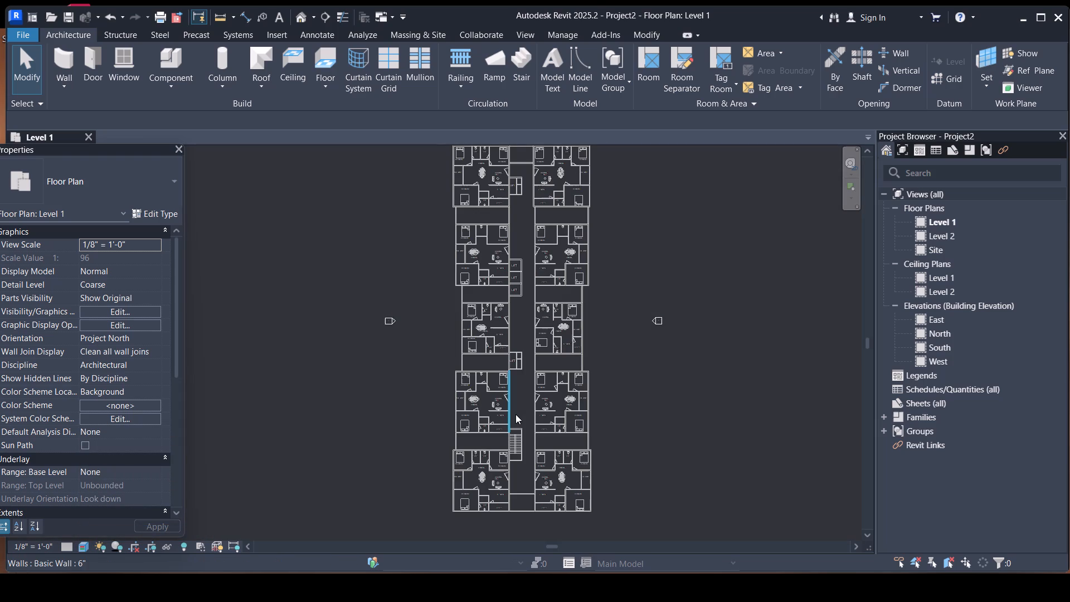
scroll(507, 443, "up", 9)
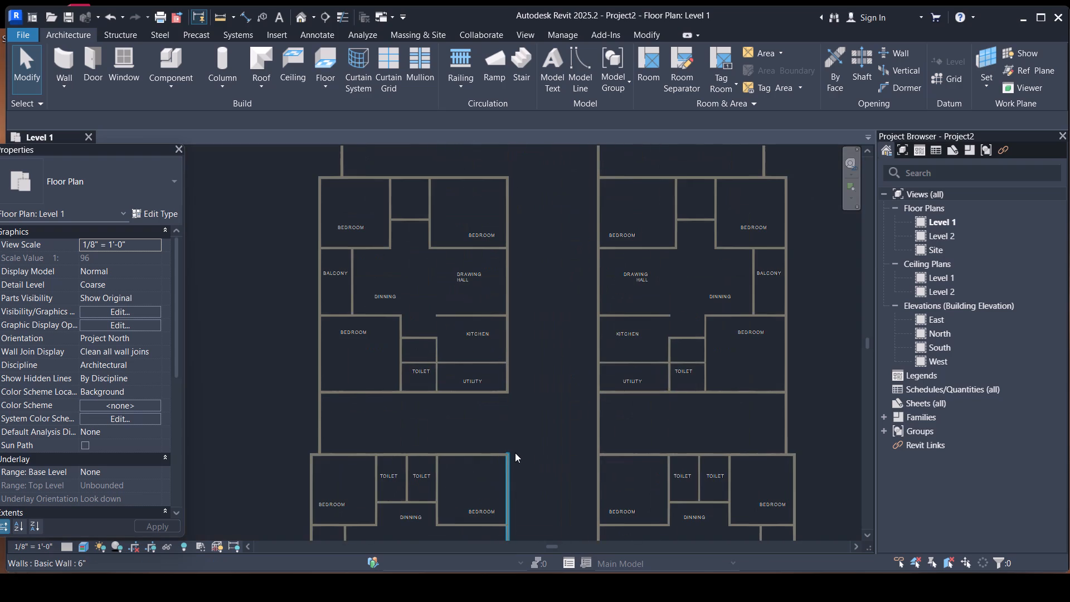
scroll(524, 457, "up", 4)
middle_click_drag(526, 471, 472, 430)
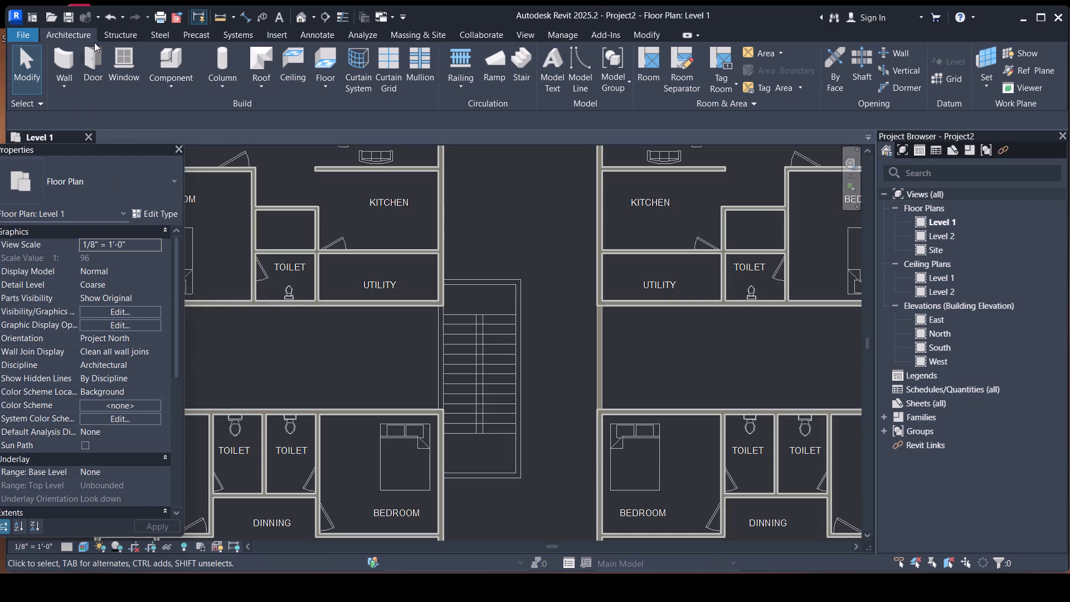
Draw a flipped 10' high 6" architectural wall closing the left block's passage-side gap beside the staircase.
left_click(57, 75)
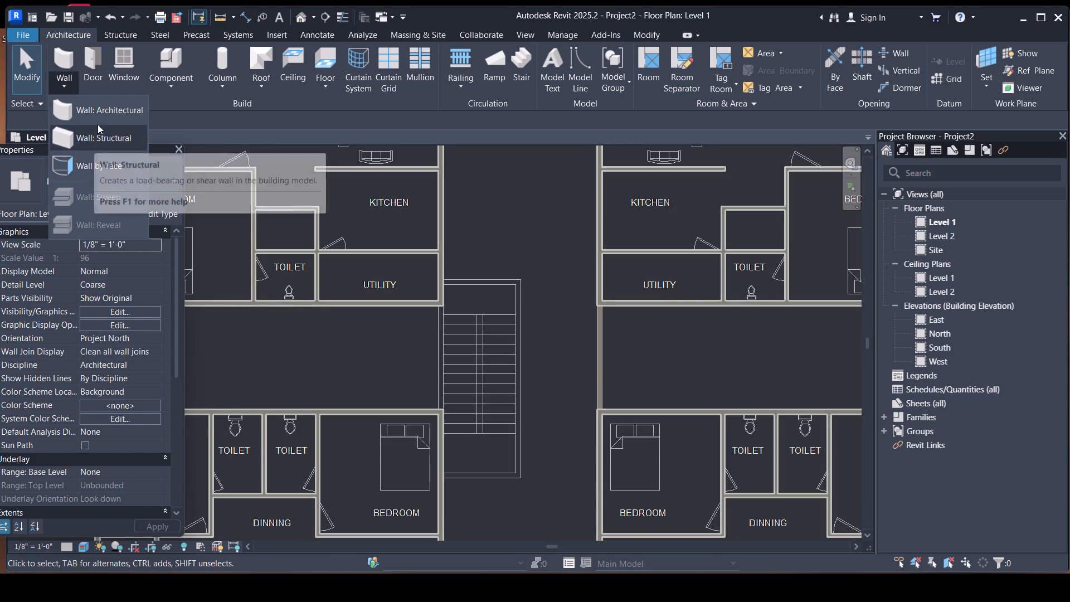
left_click(108, 118)
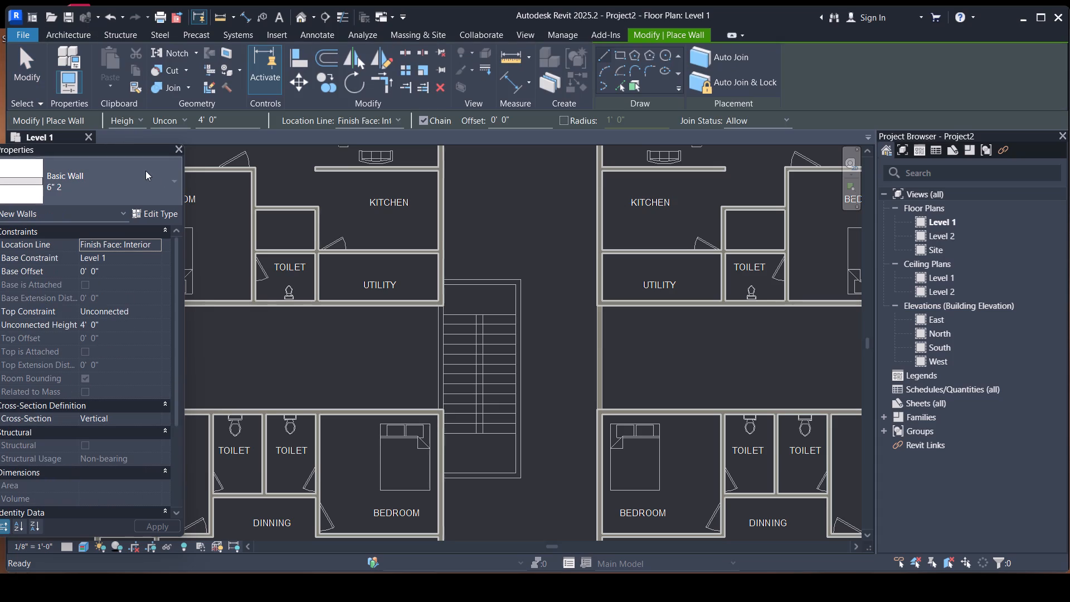
left_click(159, 192)
scroll(123, 263, "up", 4)
left_click(116, 280)
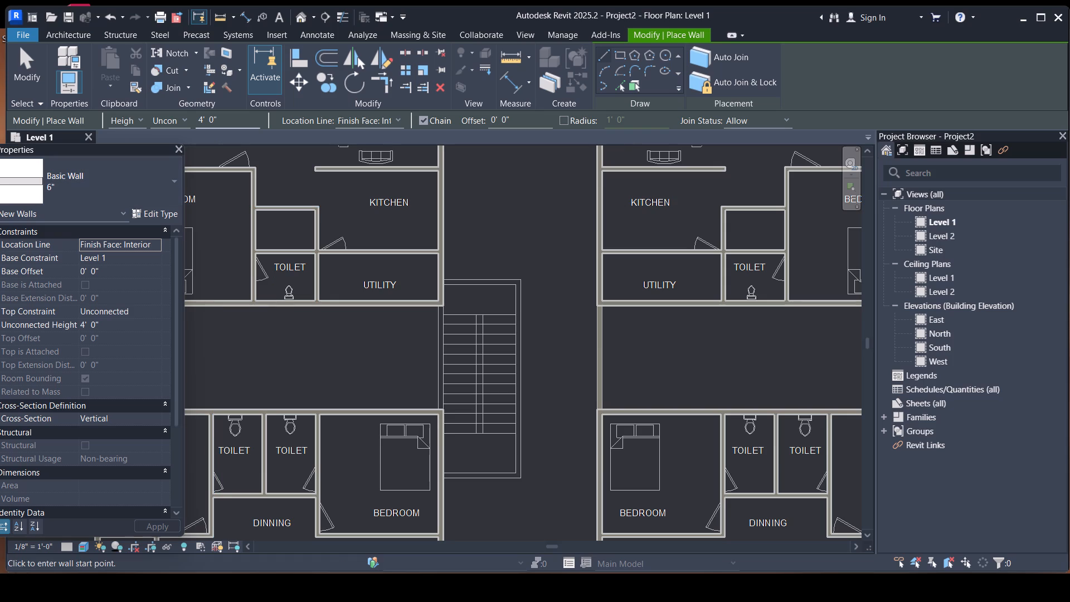
left_click(244, 123)
key("BackSpace")
key("BackSpace")
key("BackSpace")
key("BackSpace")
key("BackSpace")
key("BackSpace")
key("BackSpace")
key("BackSpace")
key("BackSpace")
key("BackSpace")
key("BackSpace")
key("BackSpace")
type("10'")
key("Return")
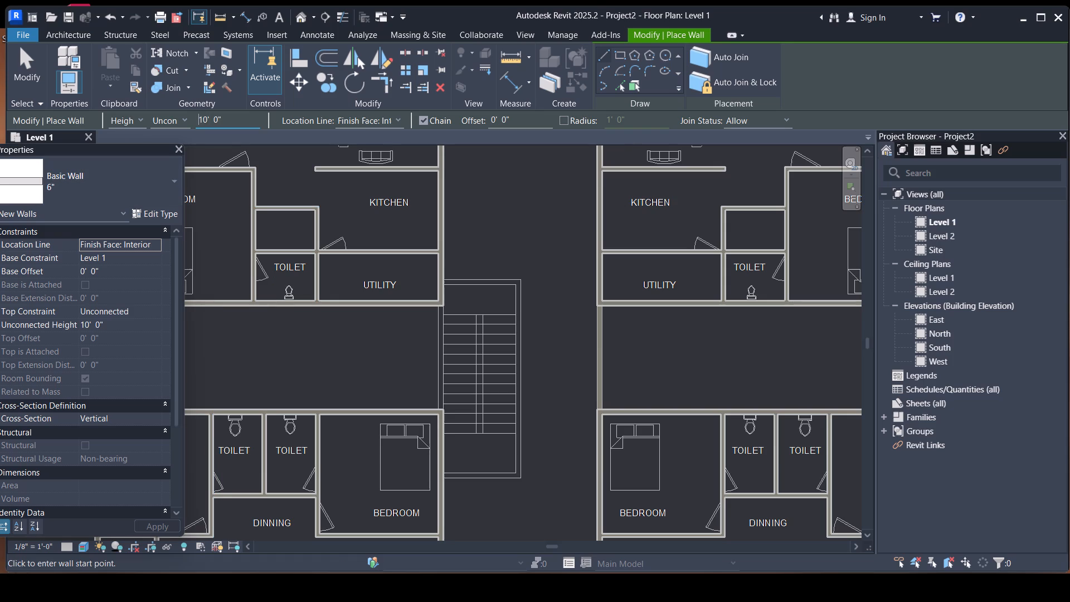
left_click(439, 405)
key("space")
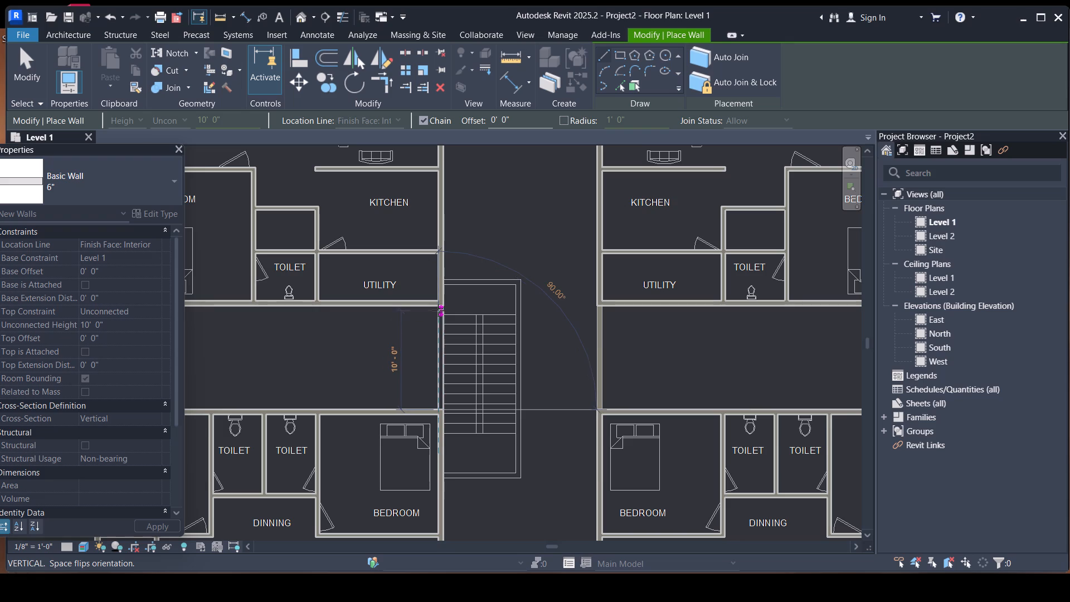
left_click(437, 307)
key("Escape")
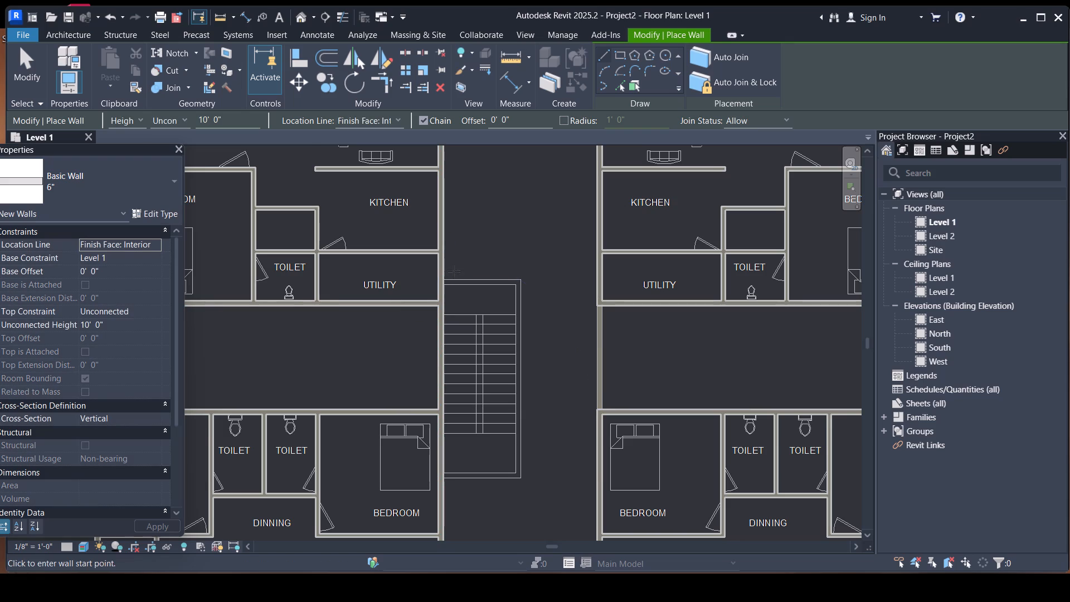
Enclose the staircase with three chained 10' high 6" walls projecting about 7'-10" from the left block's wall.
left_click(444, 276)
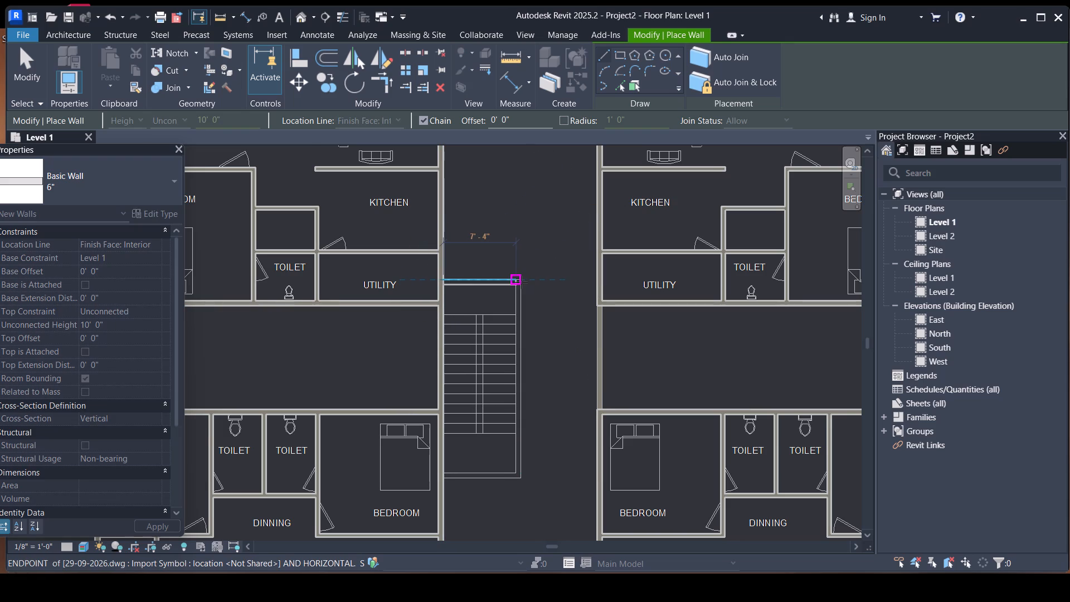
scroll(521, 282, "up", 6)
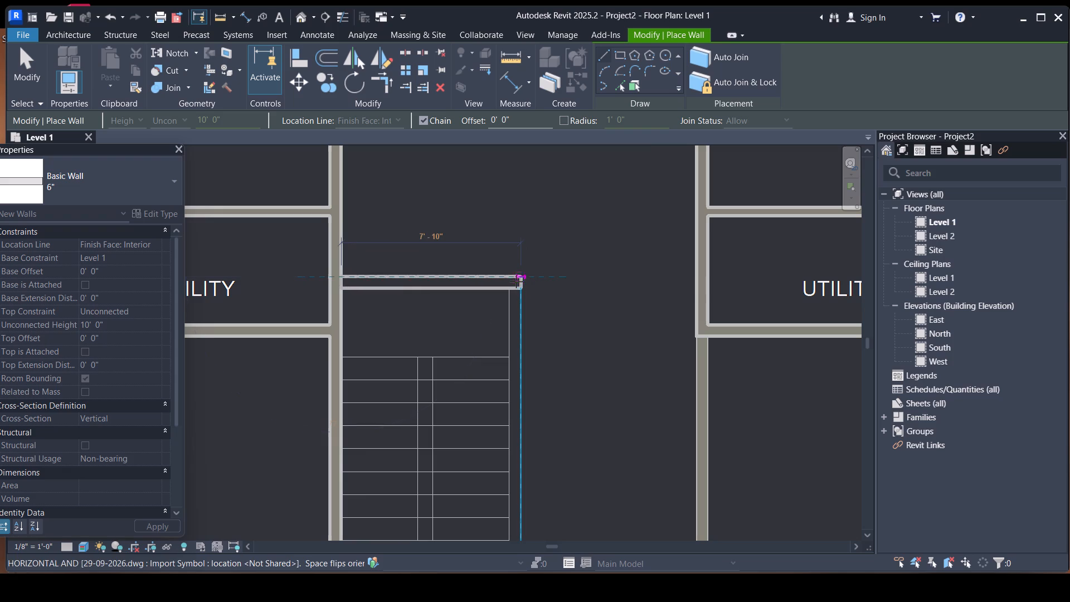
left_click(516, 281)
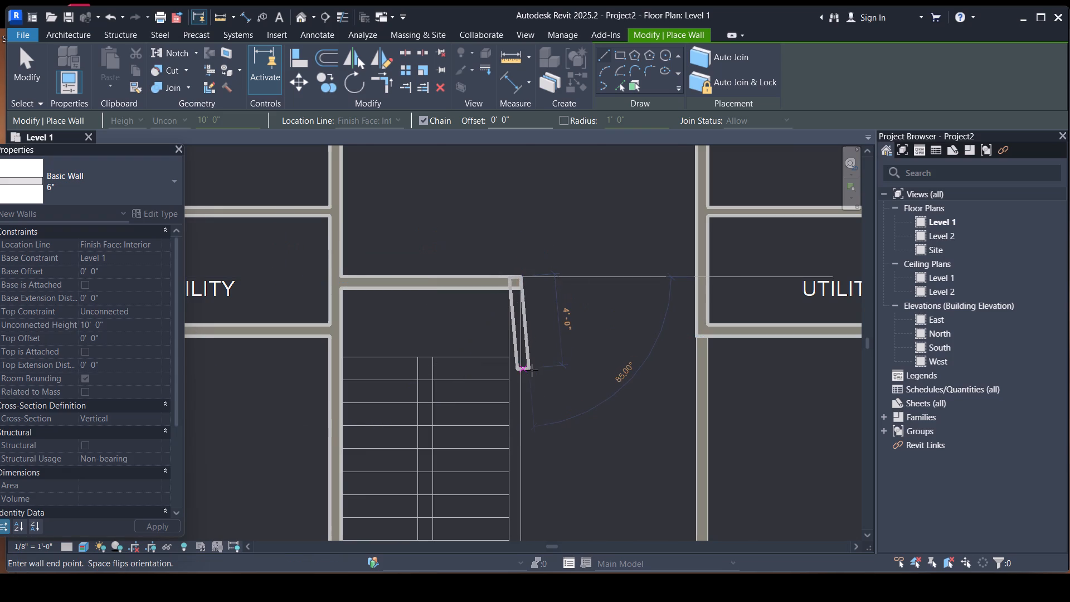
middle_click_drag(527, 433, 494, 262)
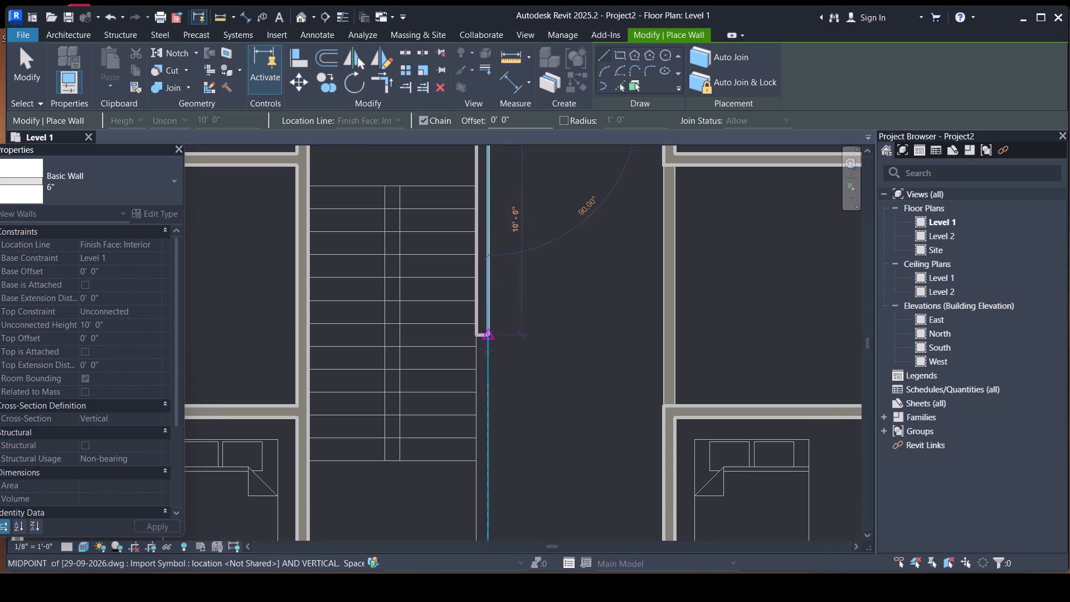
scroll(493, 409, "down", 3)
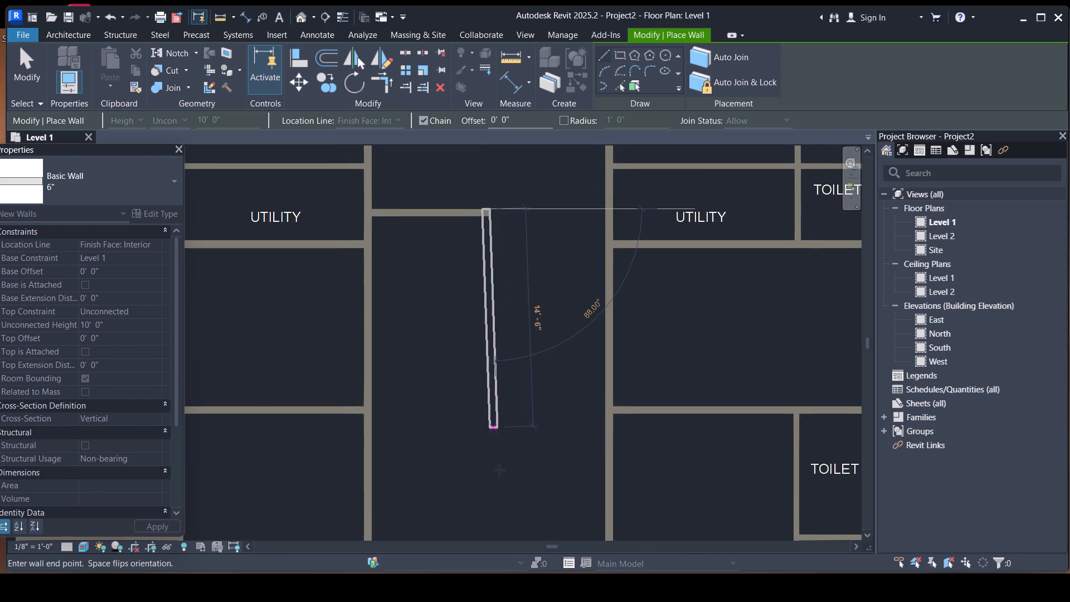
left_click(485, 508)
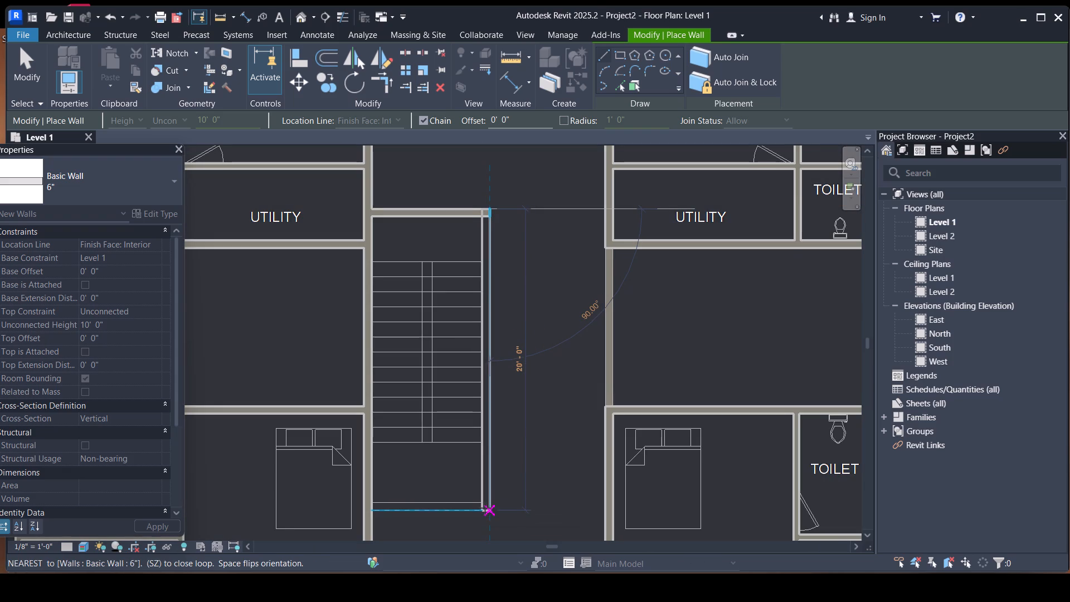
left_click(374, 513)
key("Escape")
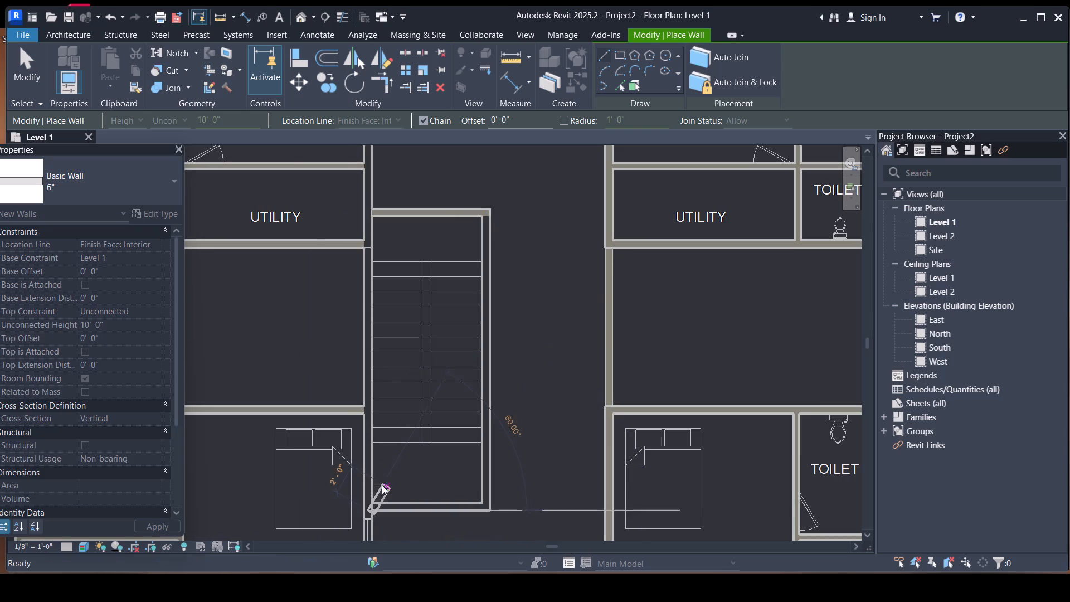
Draw a 10' high 6" wall closing the left block's passage-side gap beside the single lift.
scroll(442, 263, "down", 3)
scroll(480, 359, "down", 4)
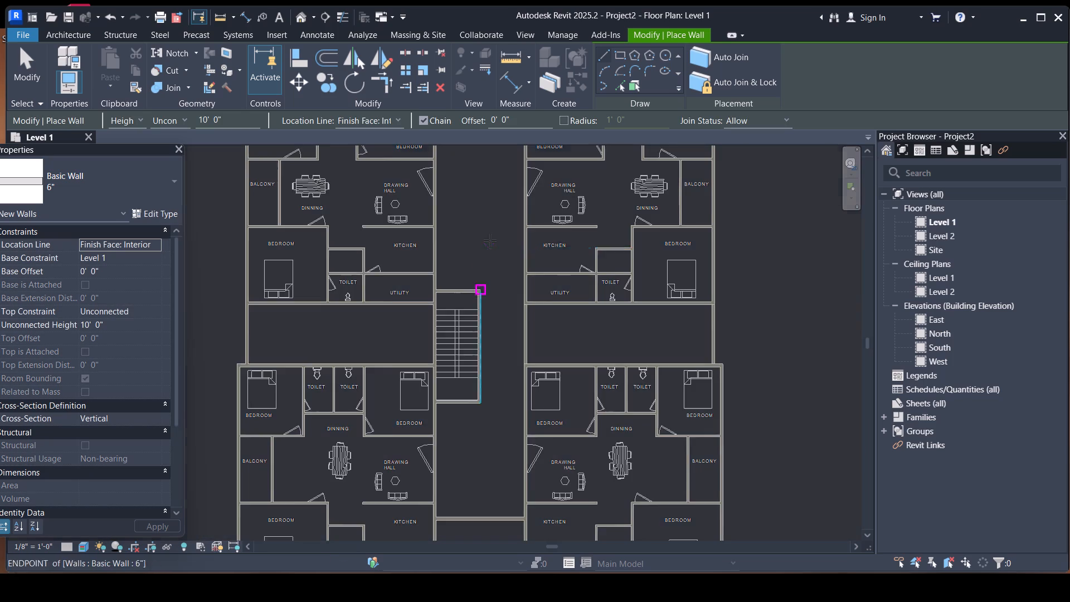
middle_click_drag(490, 240, 405, 580)
scroll(353, 350, "up", 3)
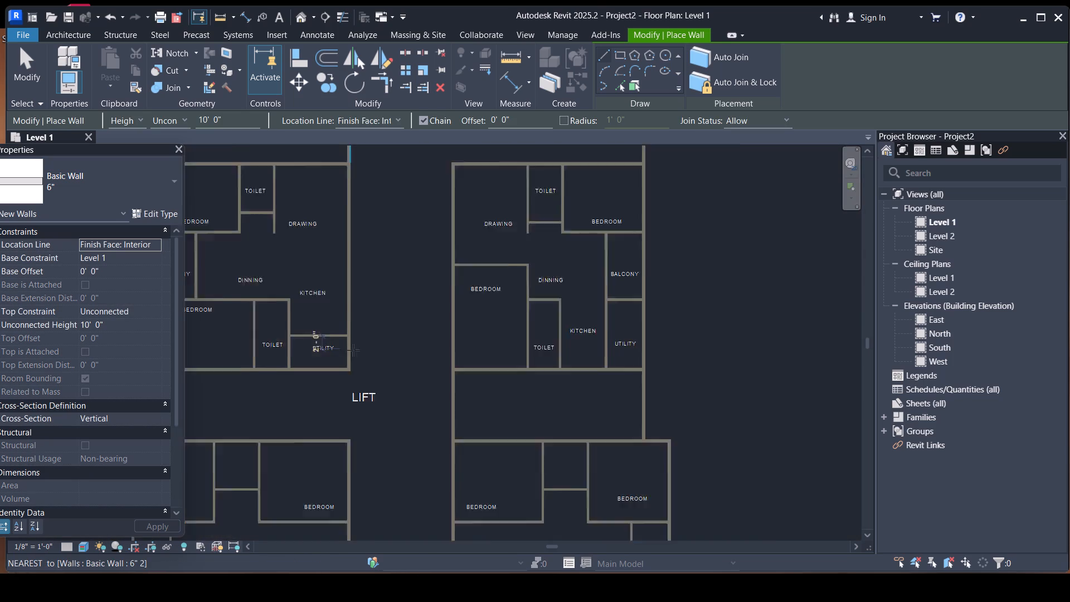
scroll(341, 464, "up", 4)
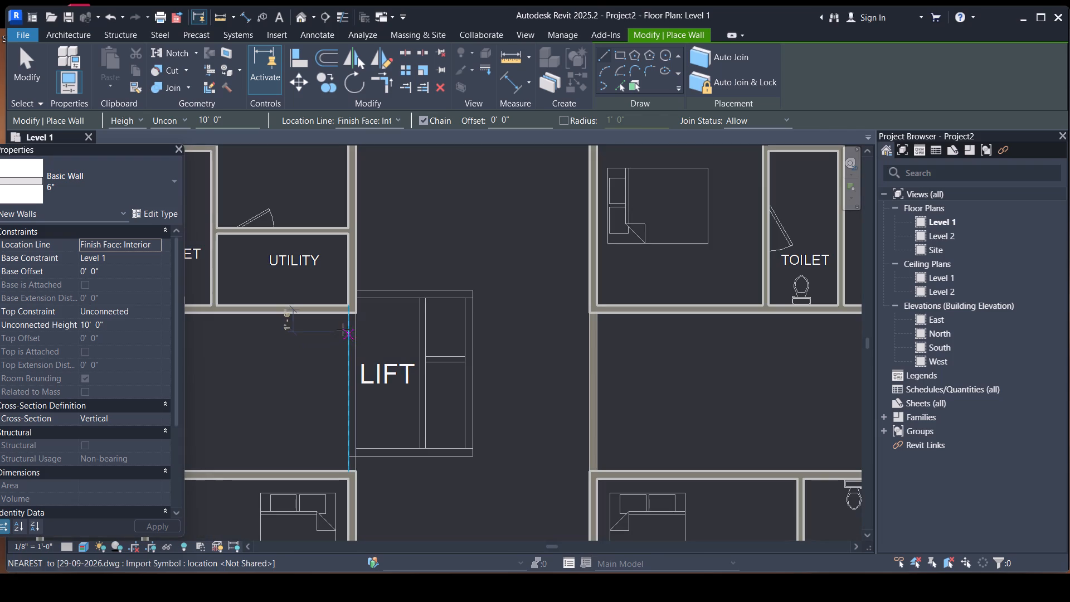
left_click(347, 316)
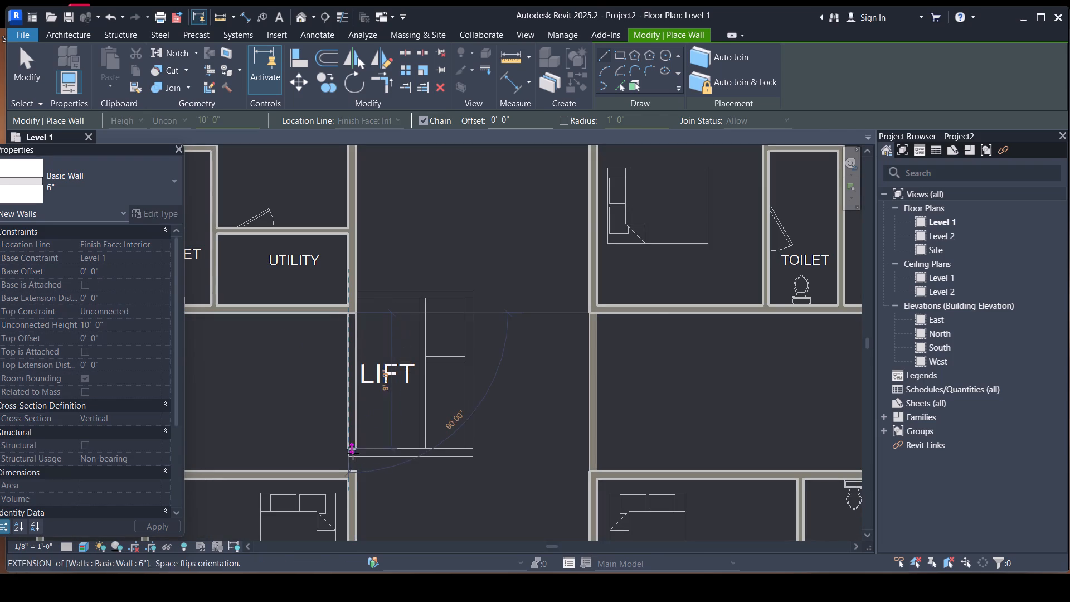
left_click(351, 470)
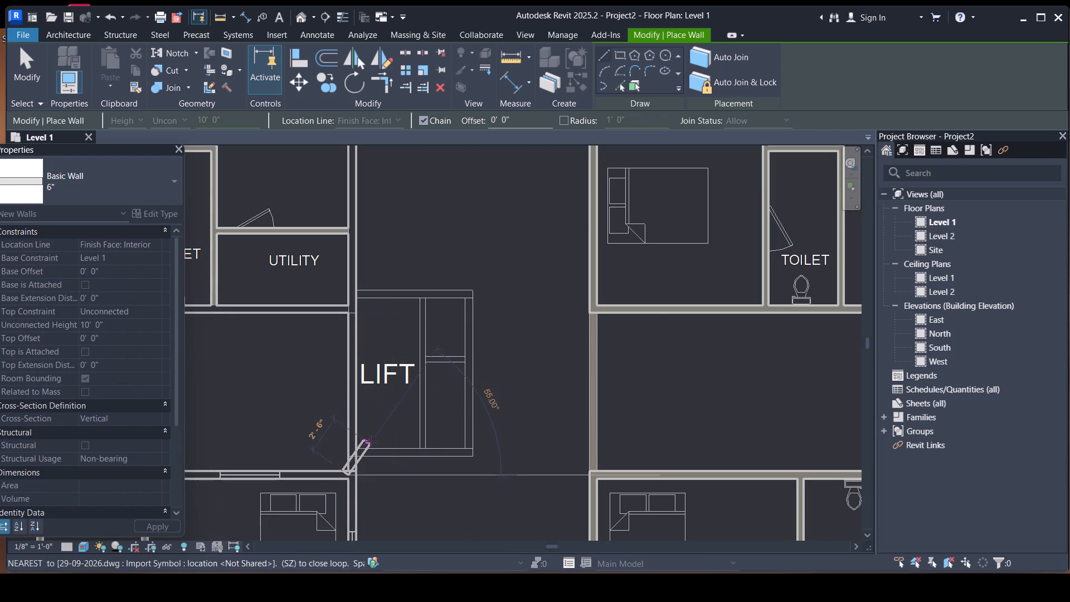
key("Escape")
Enclose the single lift with three chained, flipped 10' high 6" walls projecting about 7'-9" from the left block.
left_click(358, 290)
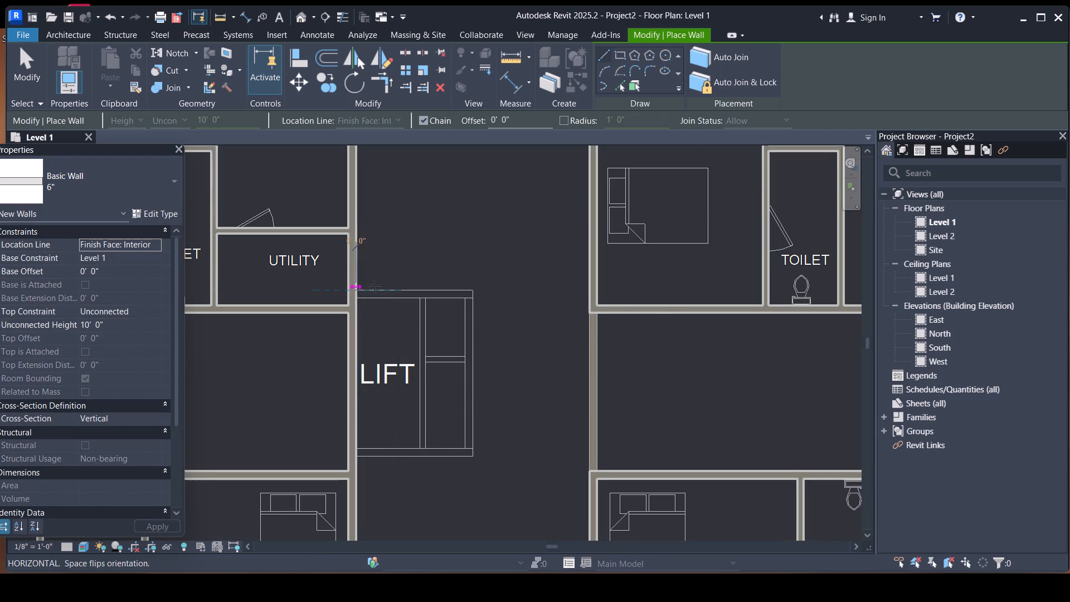
key("space")
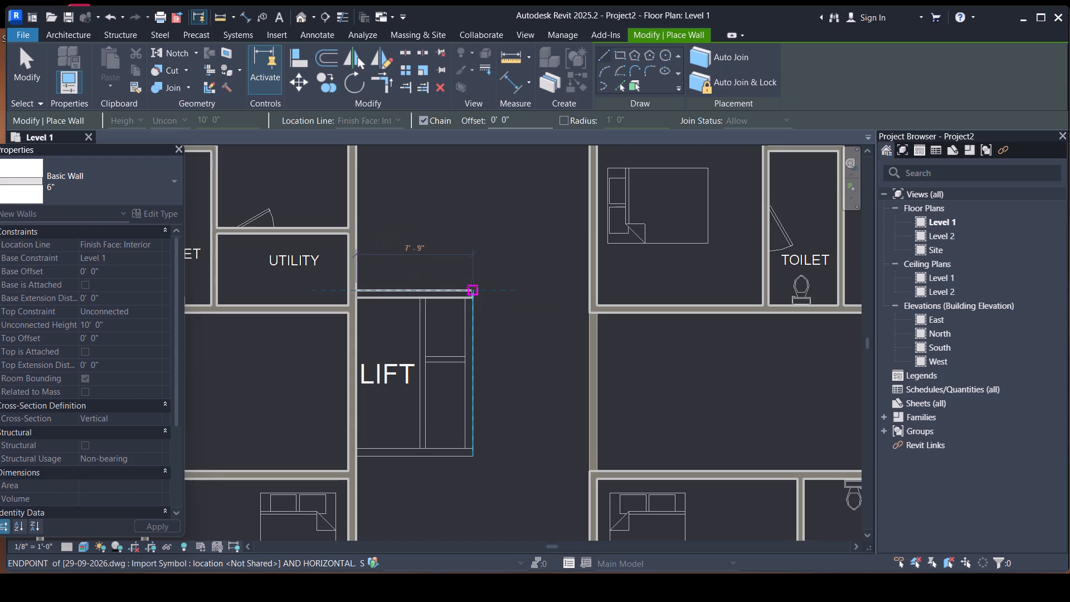
left_click(472, 287)
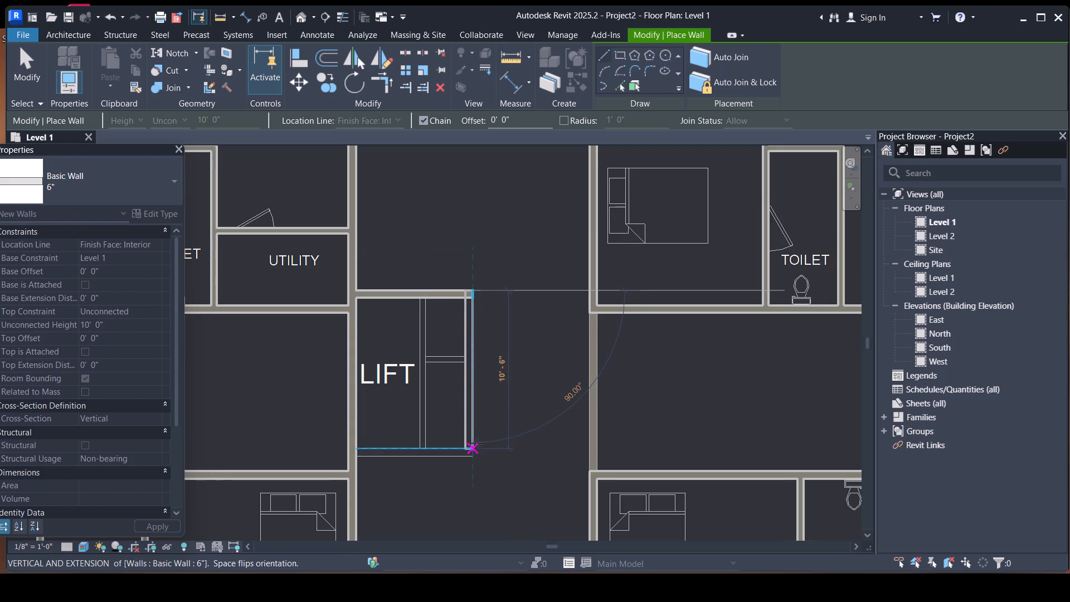
left_click(478, 453)
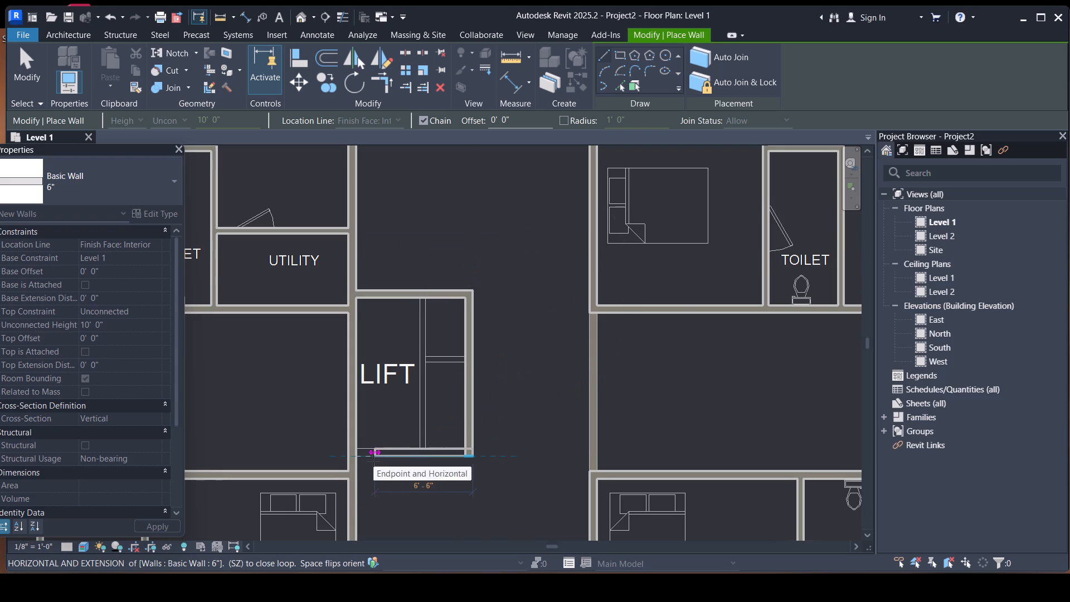
left_click(357, 460)
key("Escape")
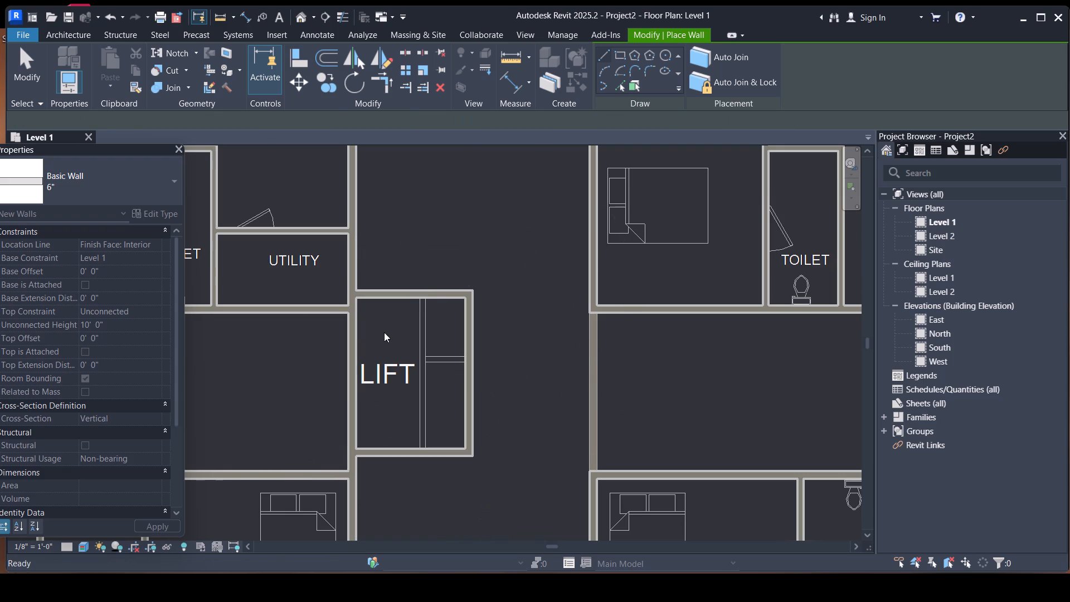
Draw a short 6" partition about 2'-7 1/2" long inward from the single lift enclosure's outer wall, following the plan line.
scroll(450, 356, "up", 5)
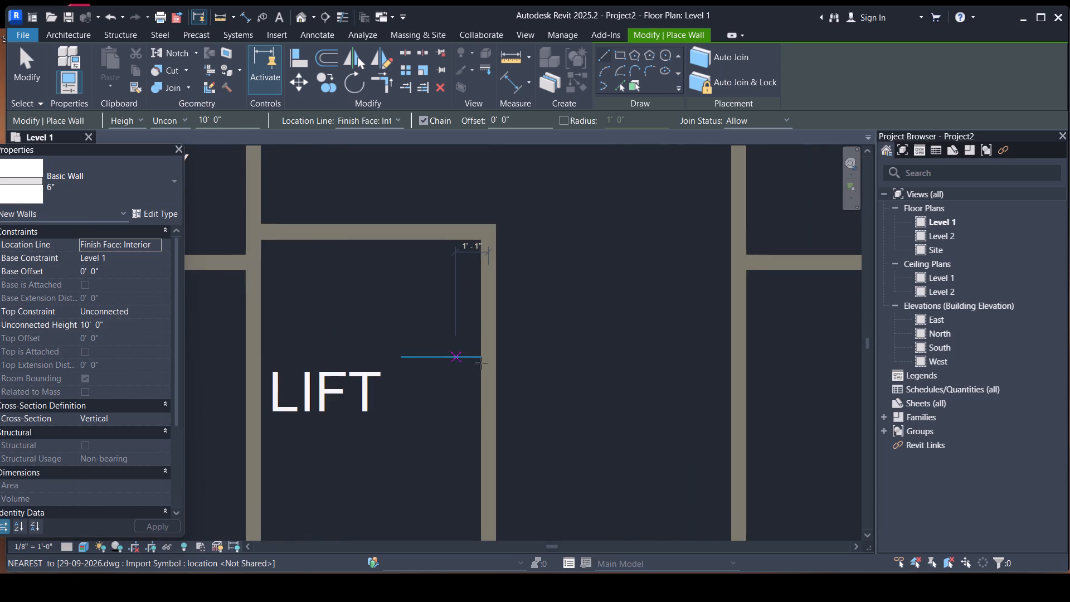
left_click(483, 361)
left_click(400, 353)
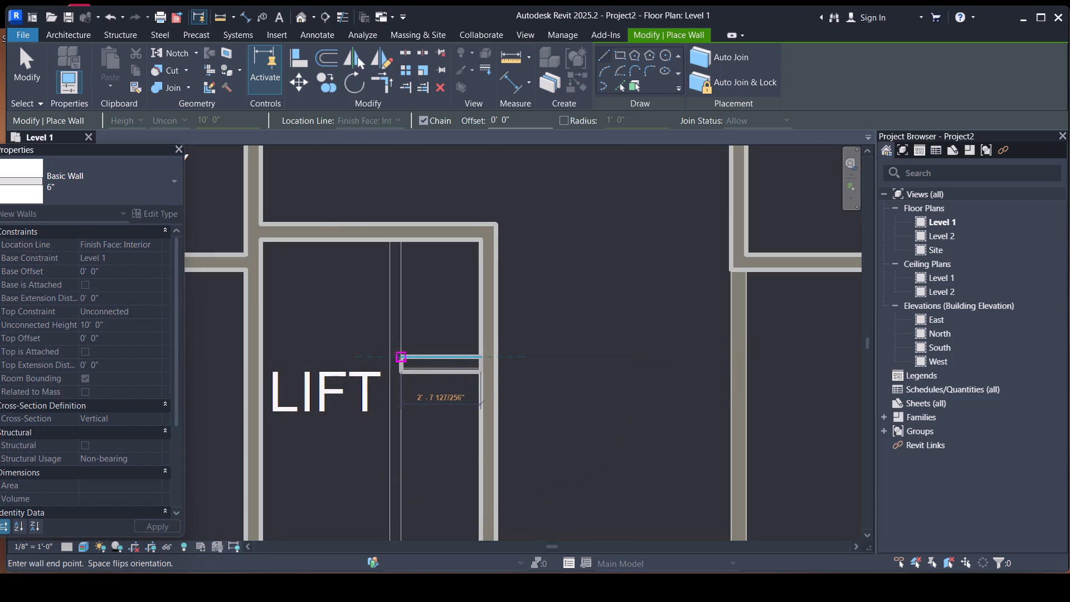
key("Escape")
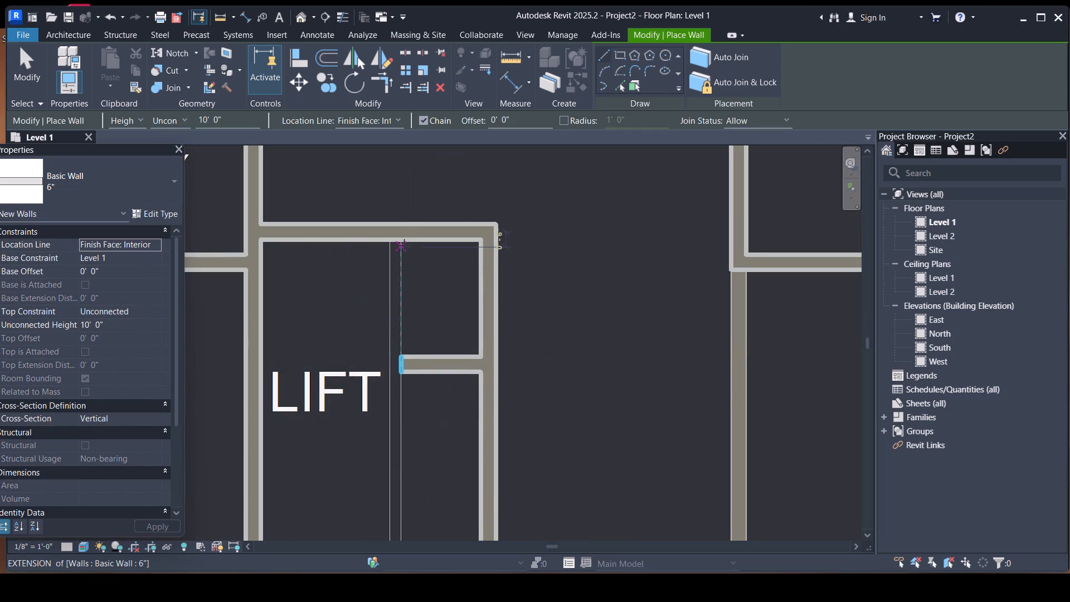
Enclose the group of three lifts with three chained 10' high 6" walls projecting about 7'-6" from the left block.
scroll(406, 263, "down", 10)
middle_click_drag(437, 259, 459, 483)
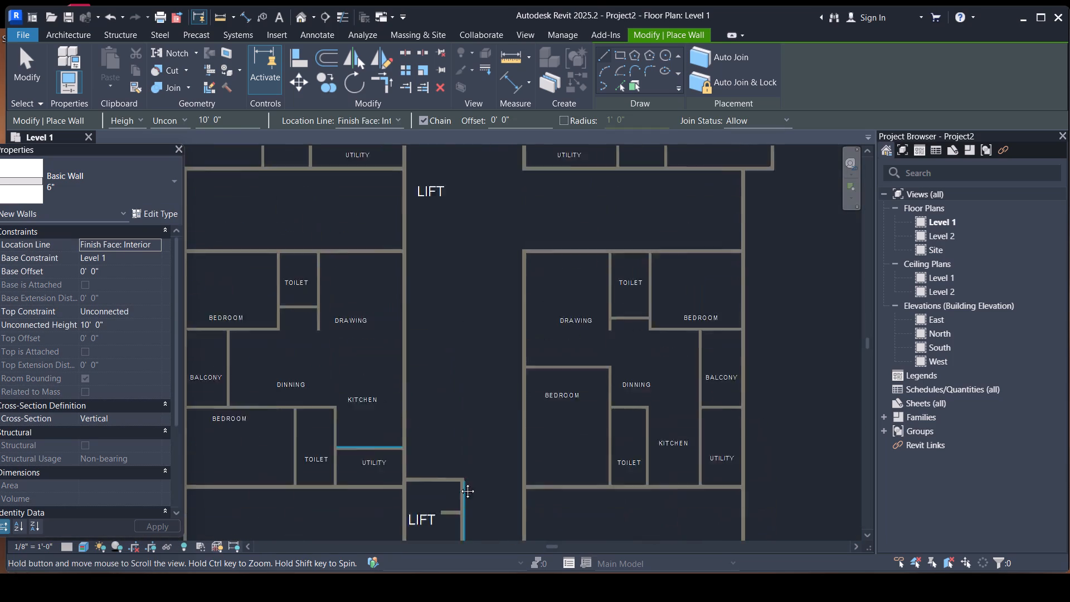
middle_click_drag(459, 483, 454, 524)
scroll(410, 290, "up", 6)
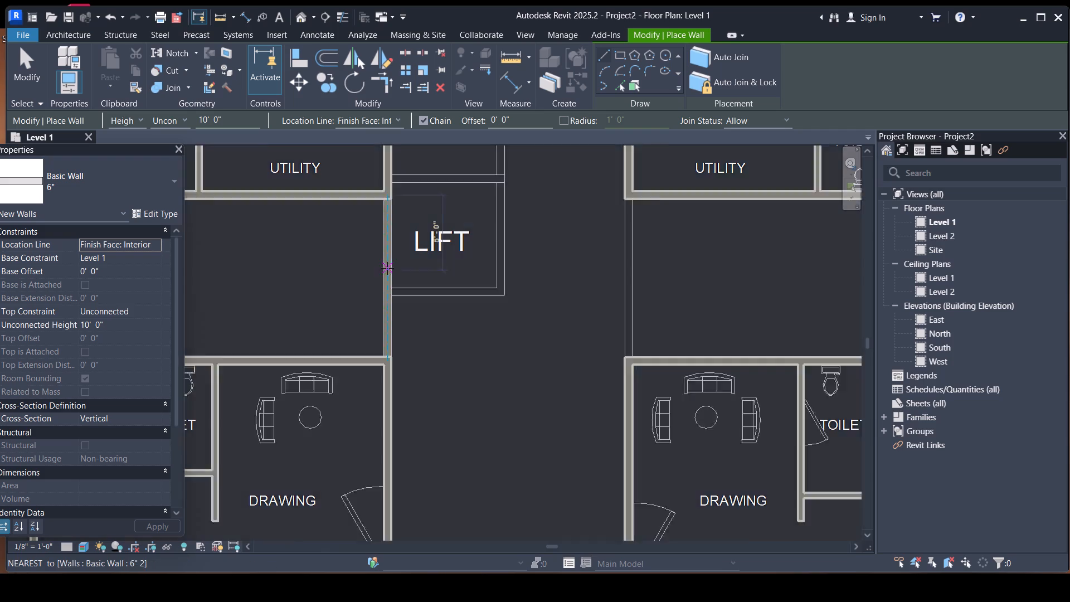
scroll(395, 292, "up", 3)
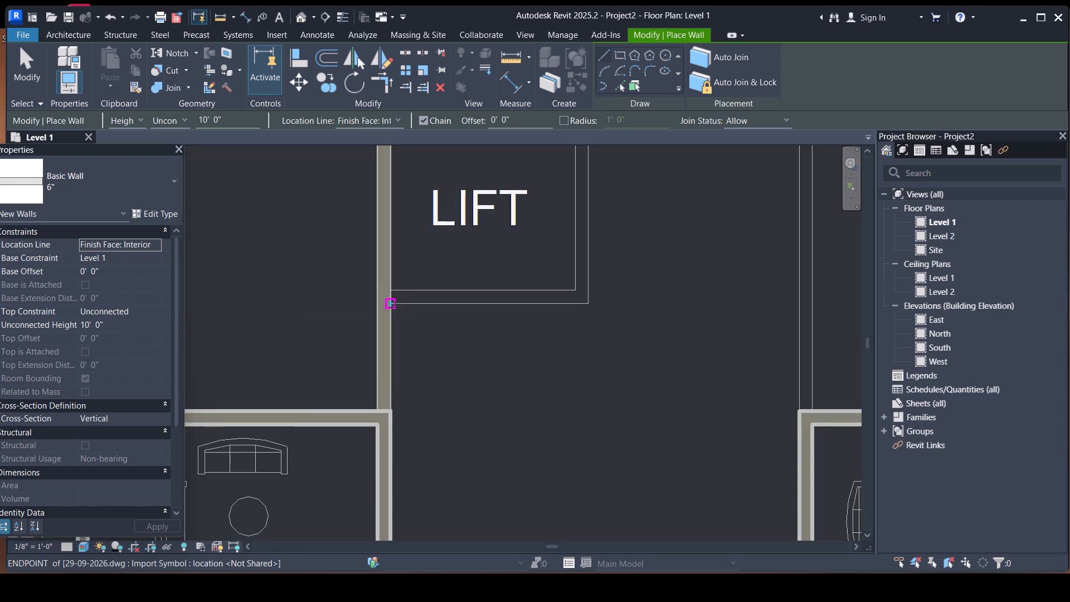
left_click(395, 307)
left_click(590, 304)
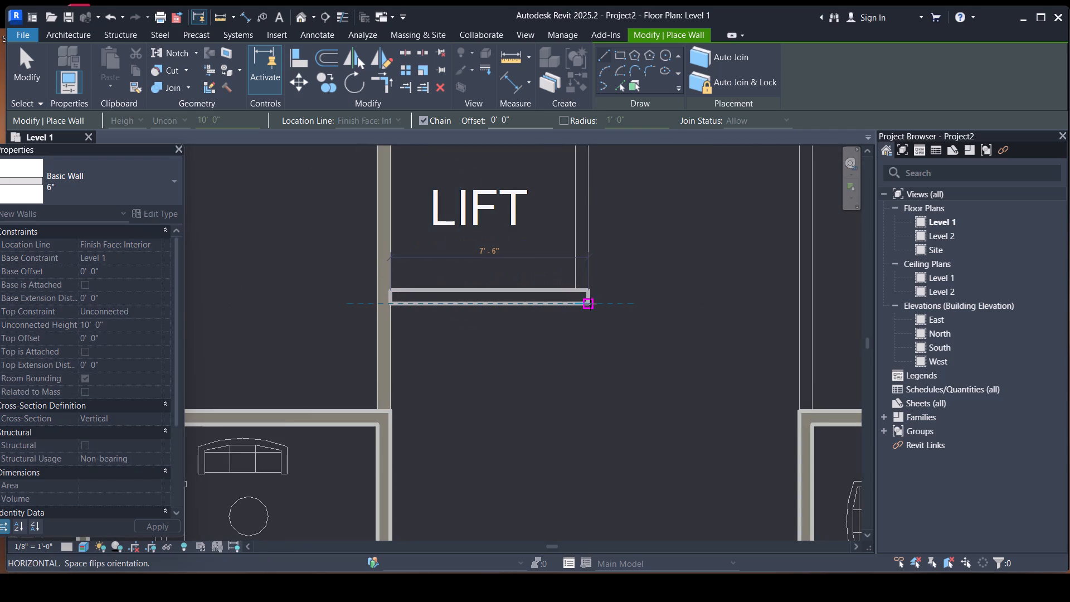
scroll(587, 289, "down", 5)
middle_click_drag(587, 289, 498, 501)
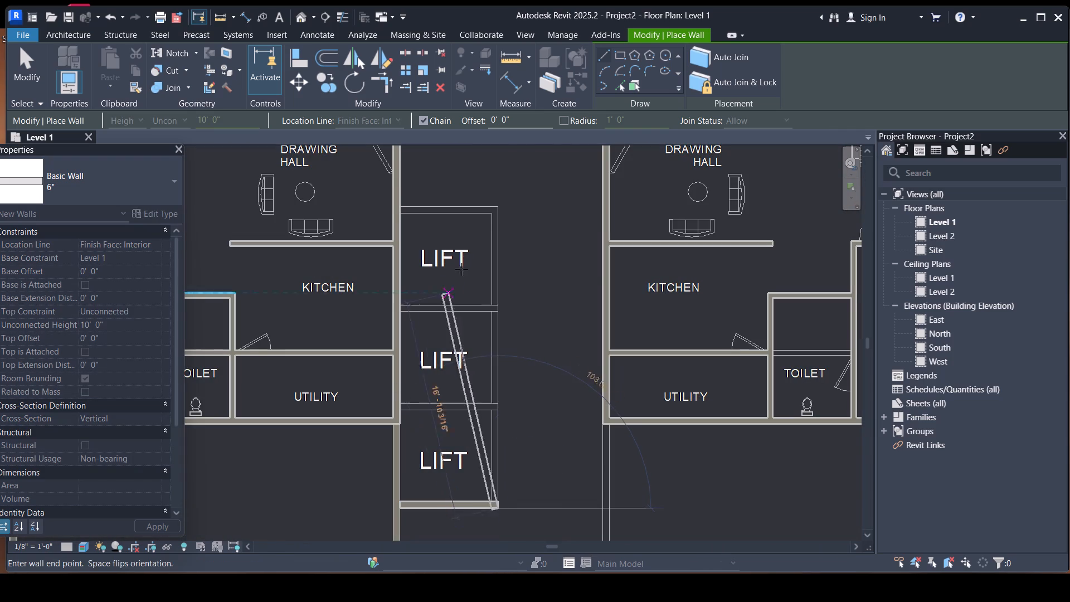
left_click(498, 208)
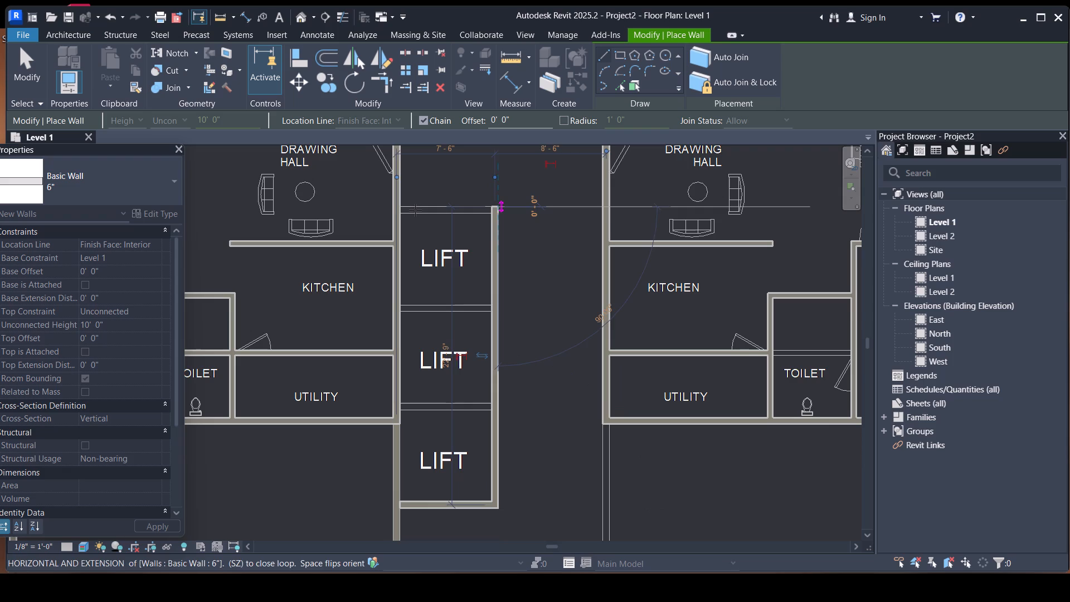
left_click(399, 211)
key("Escape")
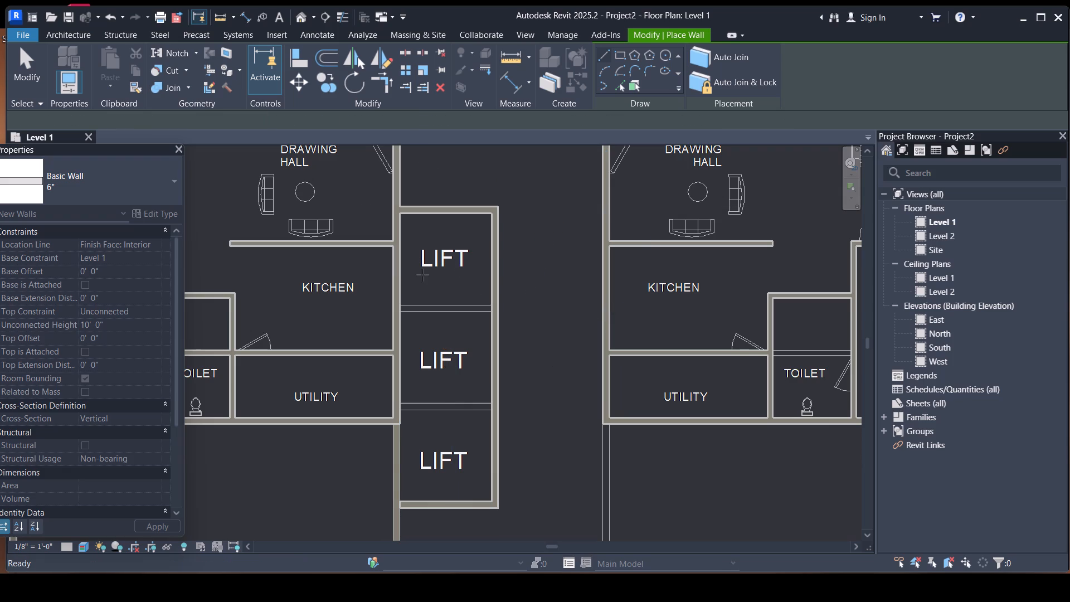
Divide the three-lift enclosure into separate shafts with two 10' high 6" cross walls about 7'-0" long, following the plan lines.
scroll(407, 401, "up", 5)
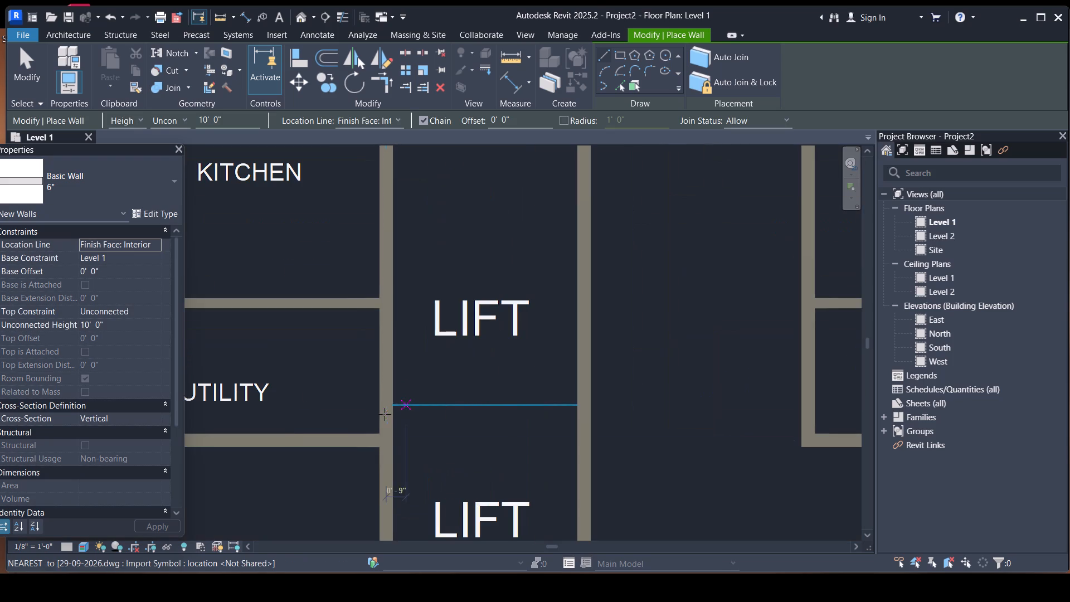
left_click(390, 408)
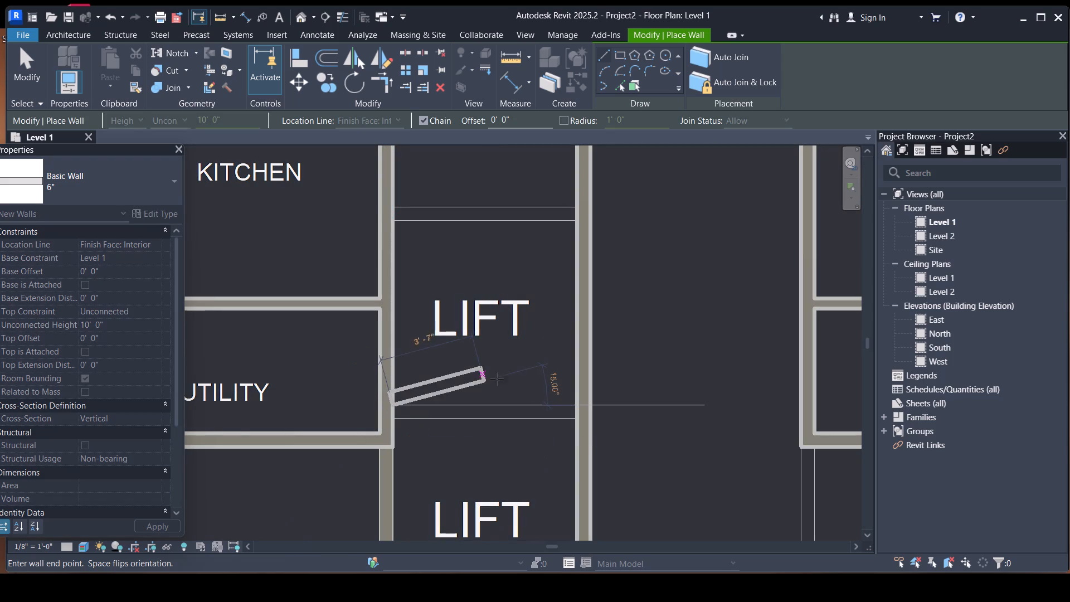
key("space")
left_click(572, 404)
key("Escape")
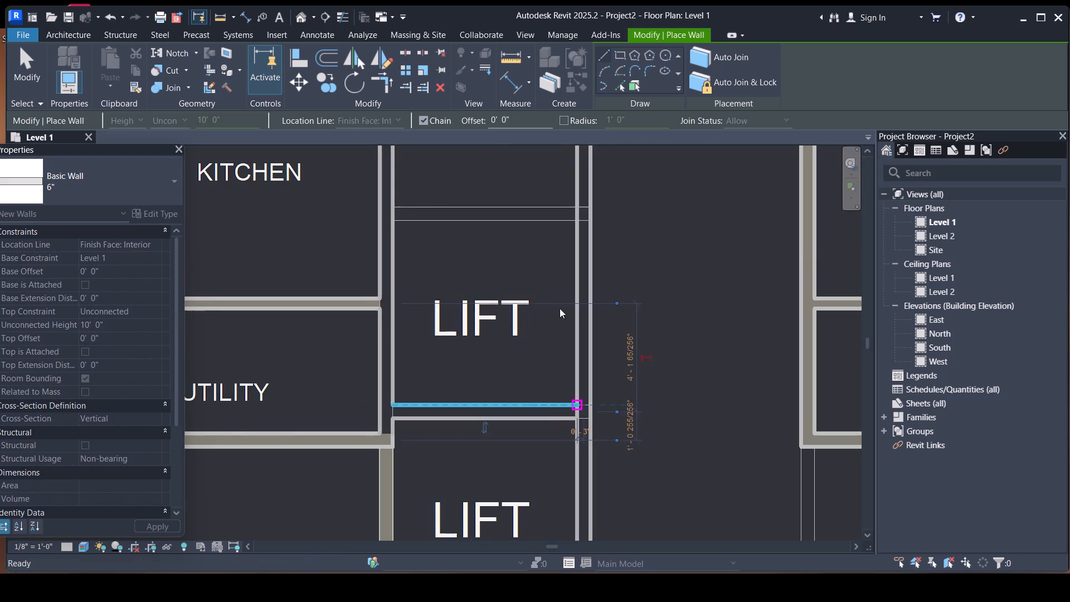
left_click(580, 206)
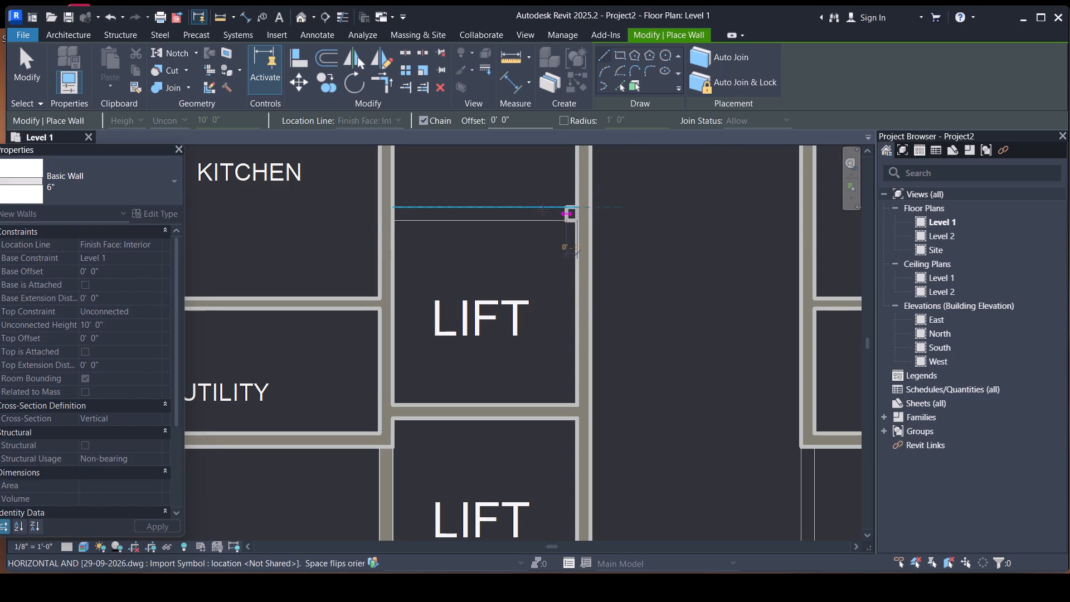
left_click(395, 212)
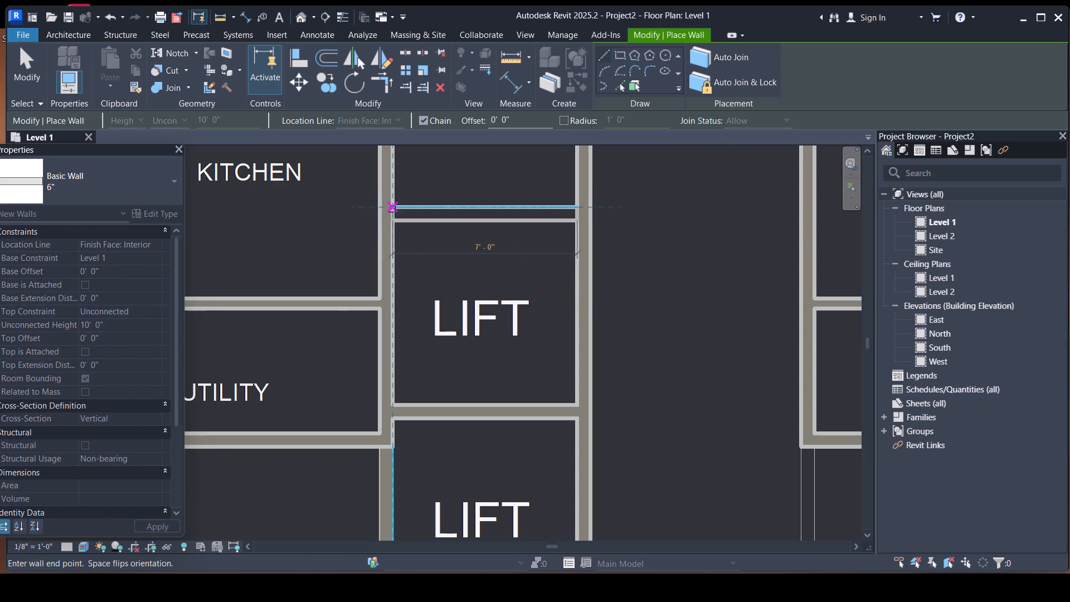
key("Escape")
Enclose the other single lift, beside the drawing hall and kitchen, with three chained 10' high 6" walls, the outer one about 11'-0" long.
scroll(492, 290, "down", 5)
middle_click_drag(492, 260, 492, 274)
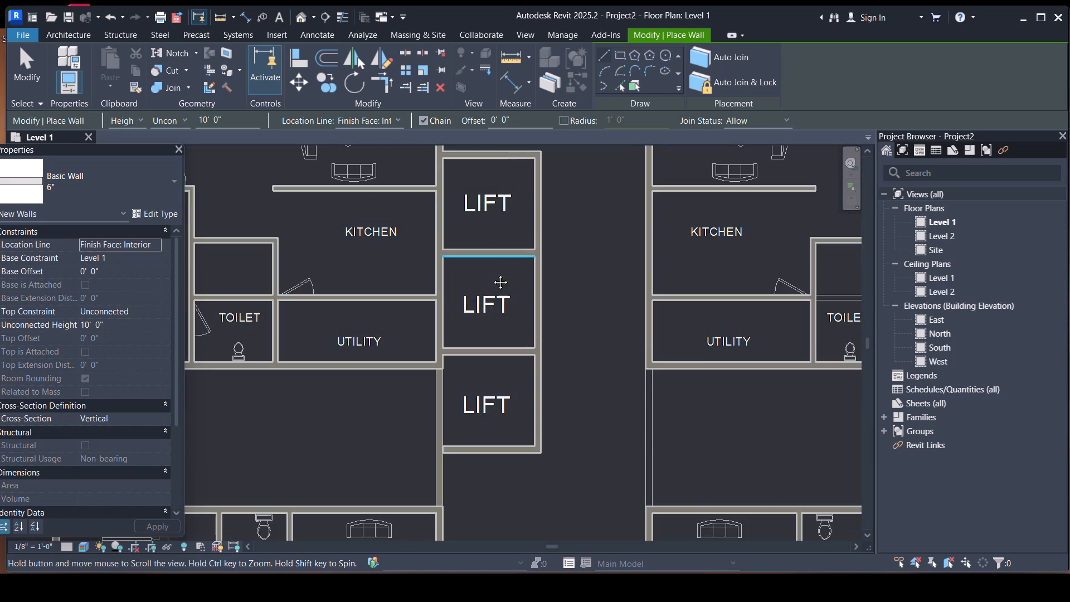
middle_click_drag(492, 274, 437, 601)
scroll(400, 329, "down", 6)
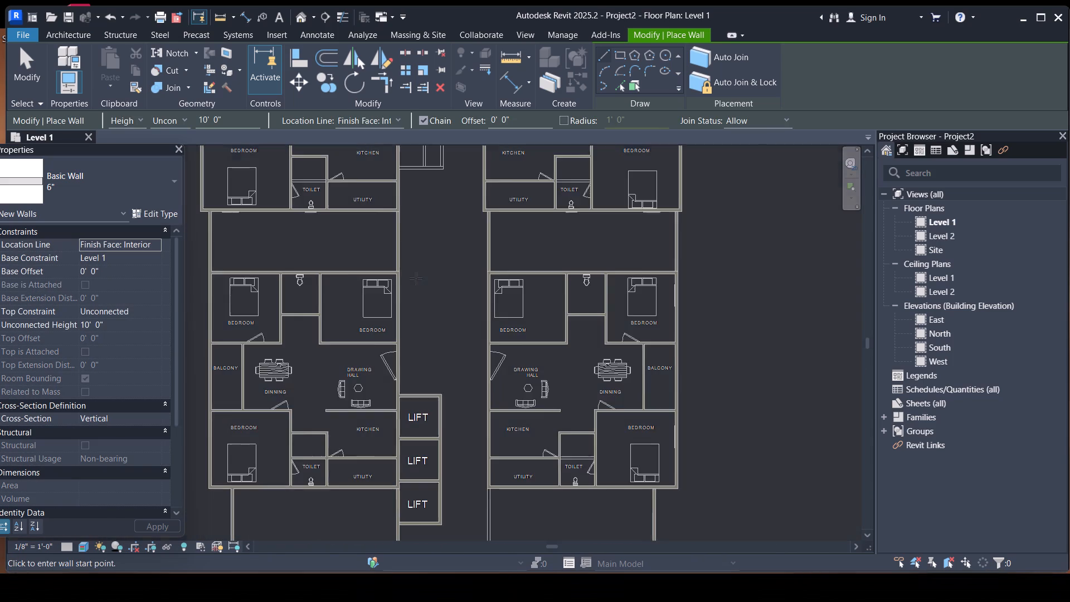
middle_click_drag(416, 278, 396, 465)
scroll(396, 298, "up", 5)
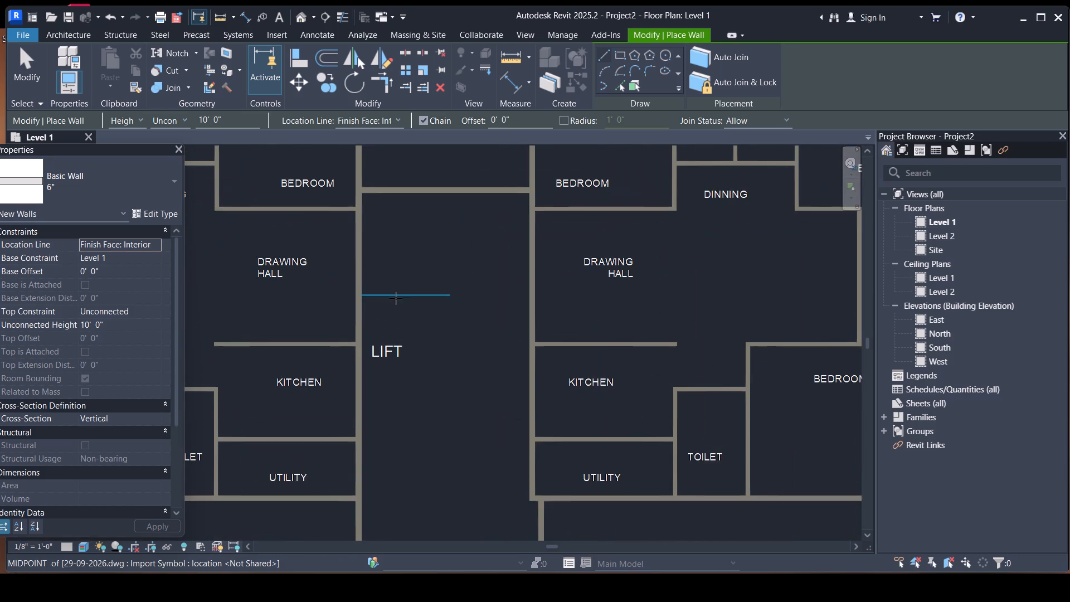
scroll(368, 313, "up", 3)
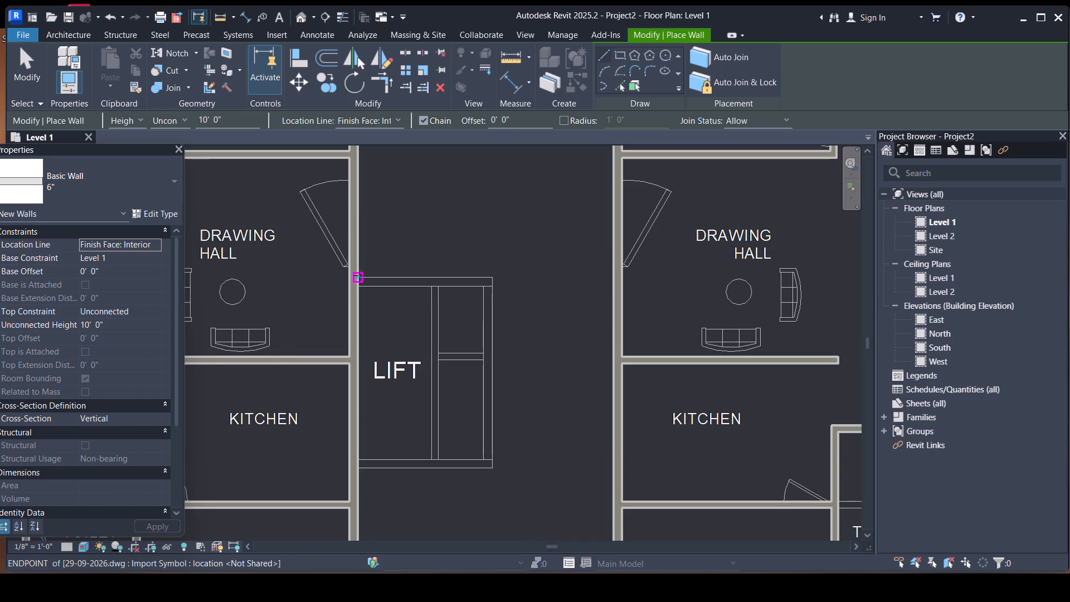
left_click(359, 275)
key("space")
left_click(492, 279)
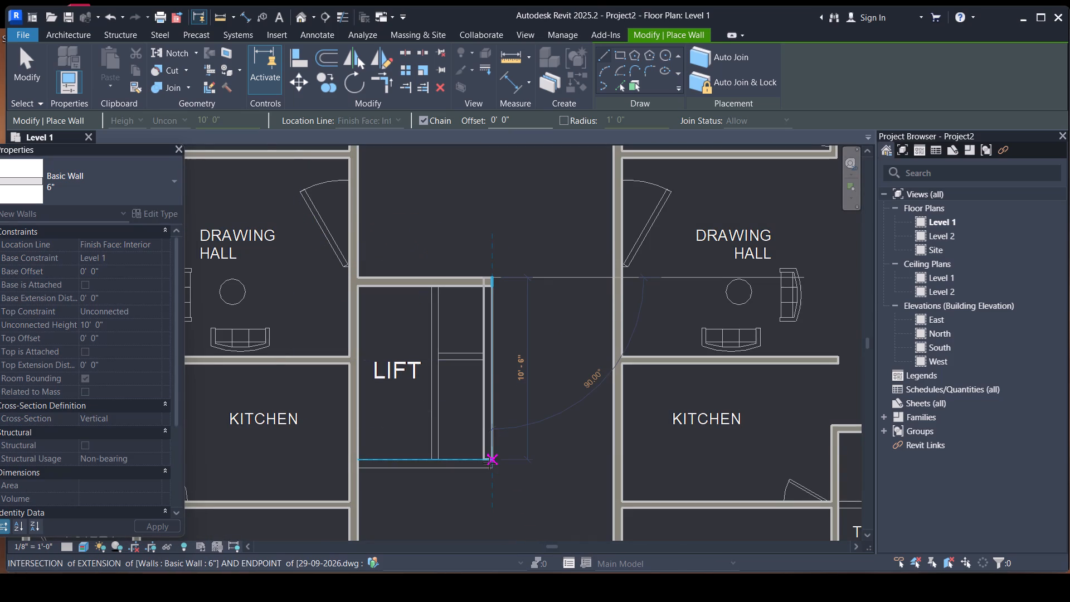
scroll(485, 469, "up", 5)
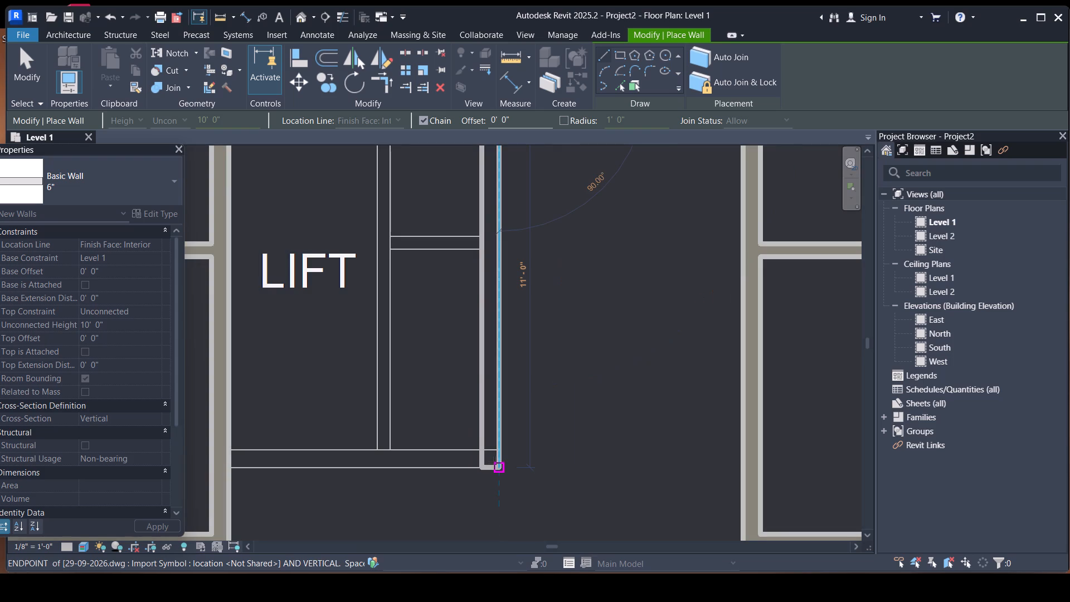
left_click(495, 467)
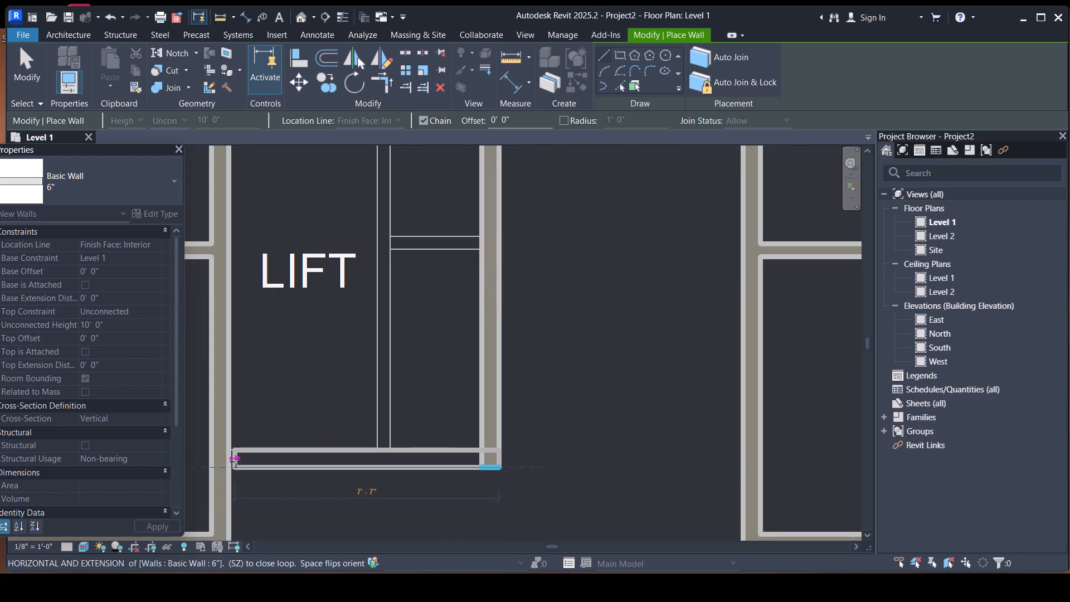
left_click(228, 462)
key("Escape")
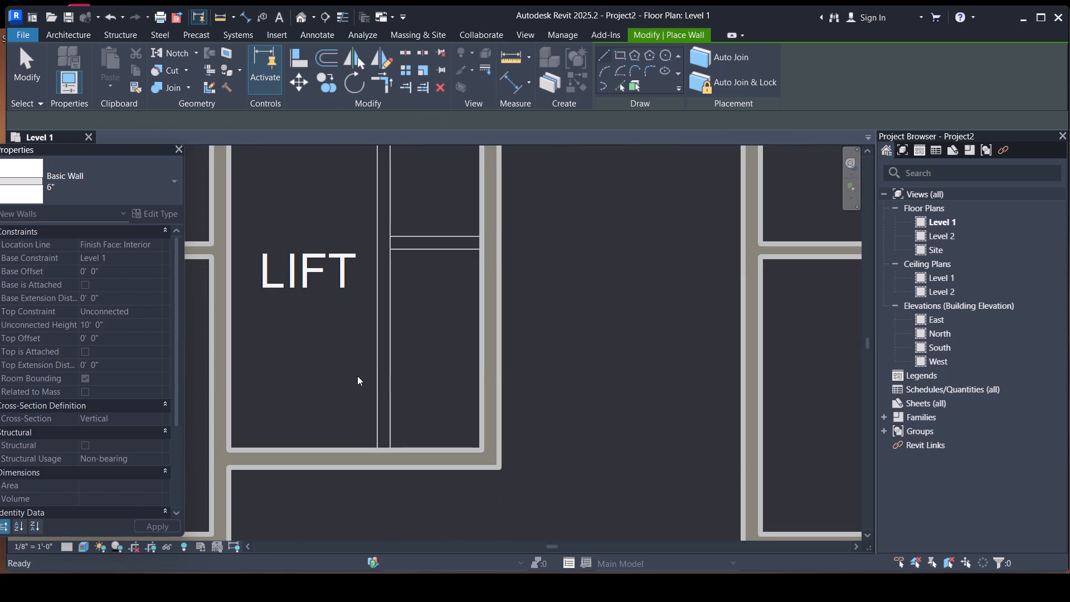
Draw a flipped 10' high 4.5" partition along the plan line beside the lift shaft, spanning the new enclosure's full inner length.
scroll(489, 268, "down", 8)
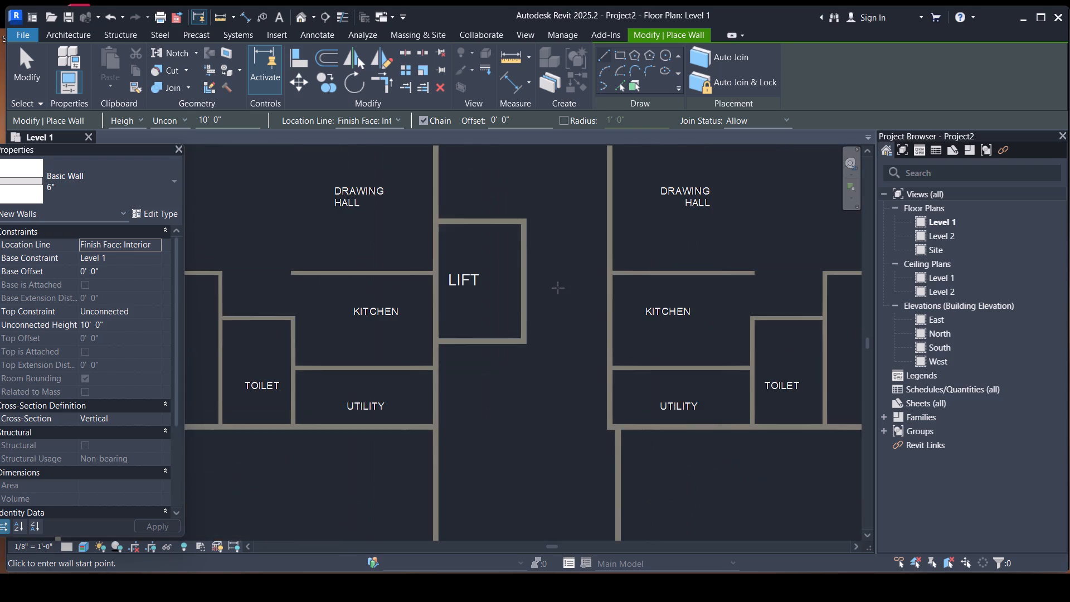
scroll(558, 288, "down", 8)
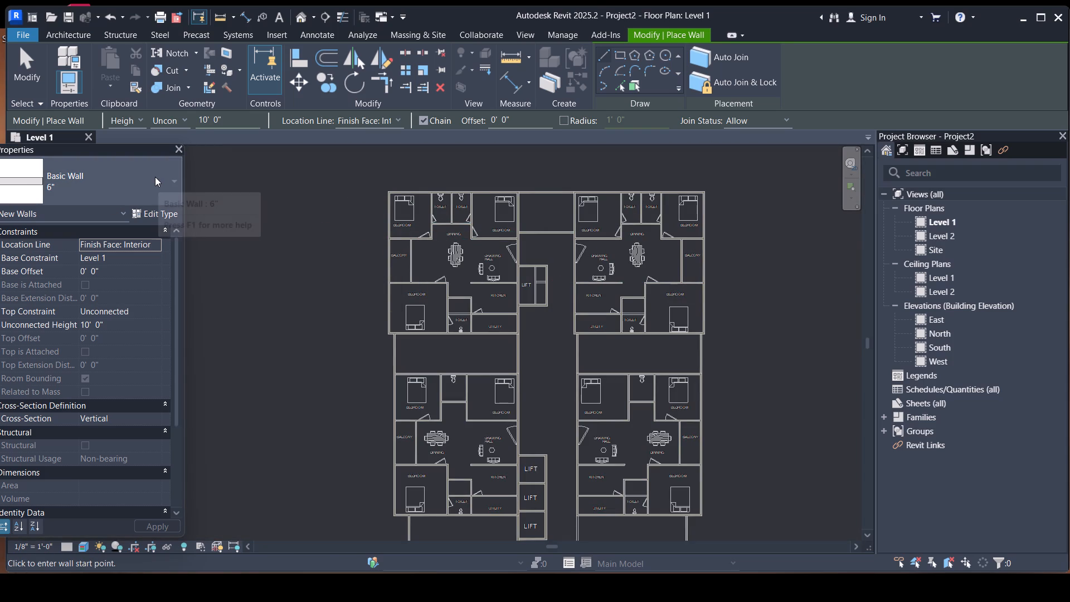
left_click(163, 188)
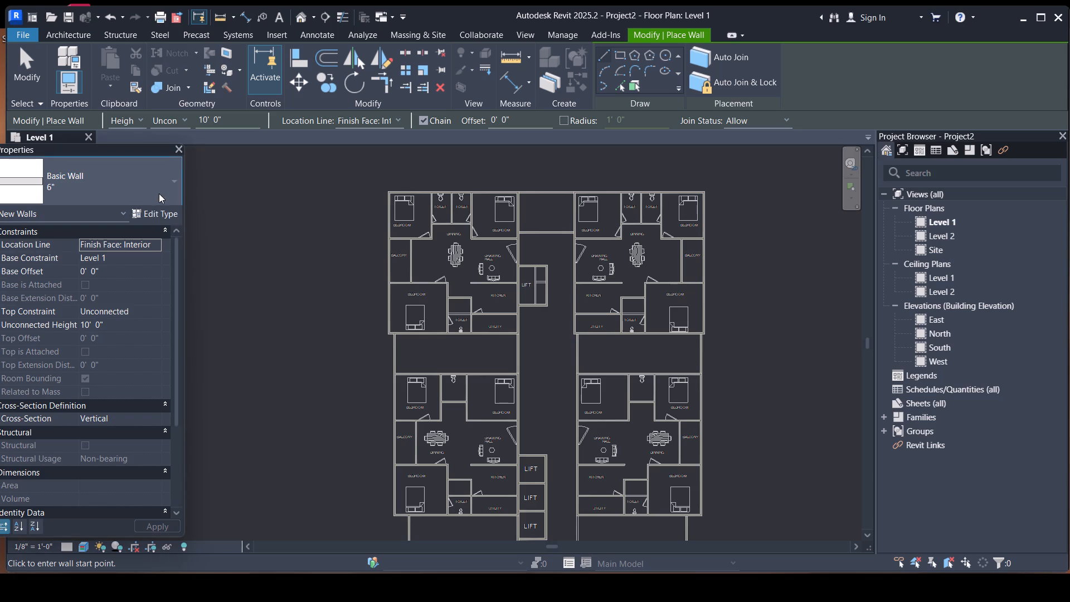
scroll(129, 256, "up", 3)
left_click(129, 256)
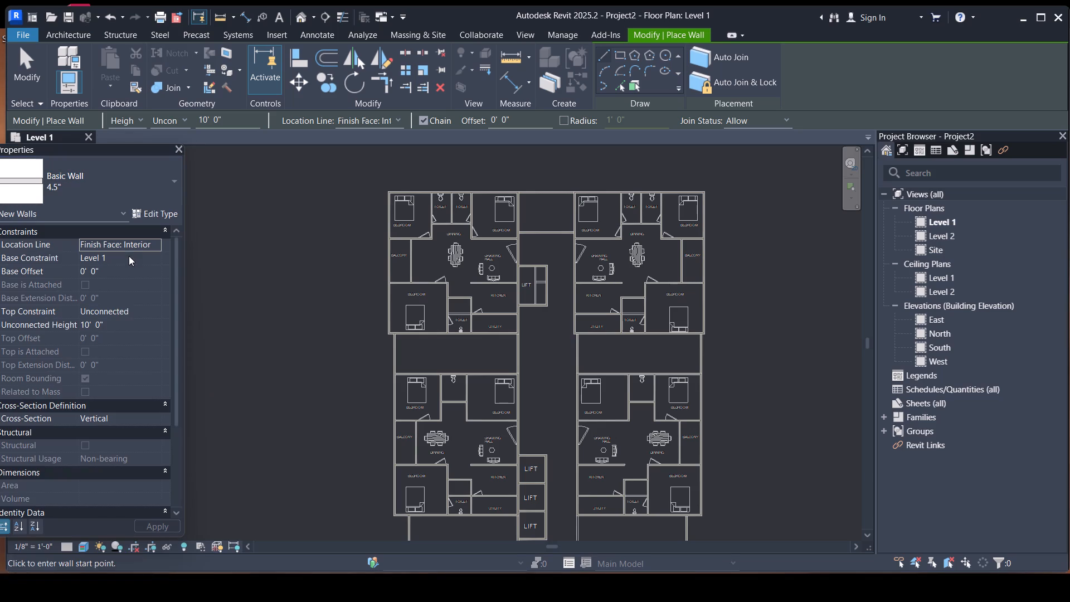
scroll(568, 276, "up", 10)
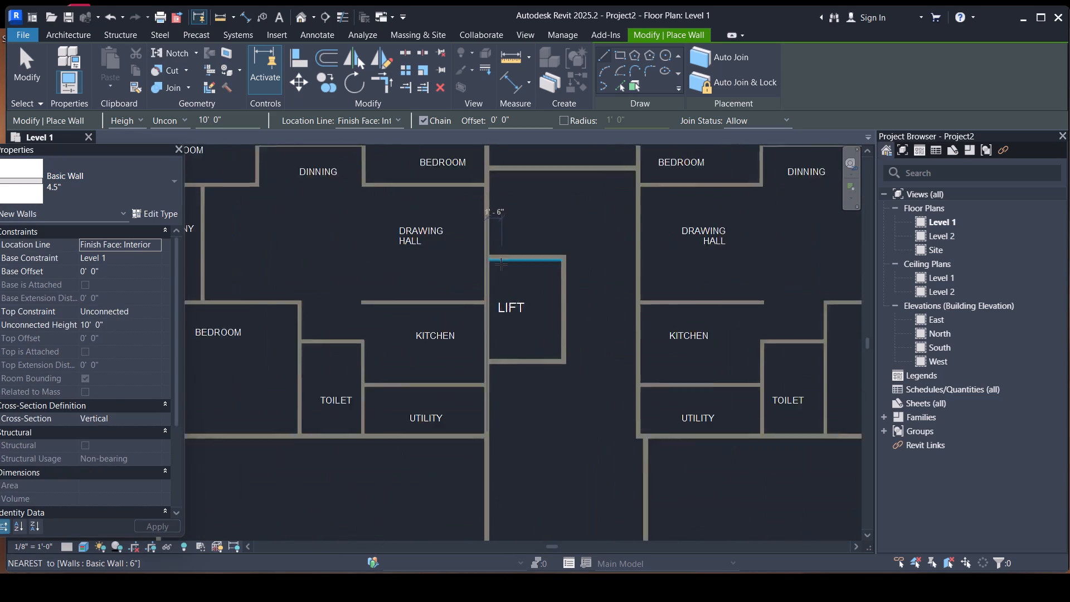
scroll(533, 262, "up", 7)
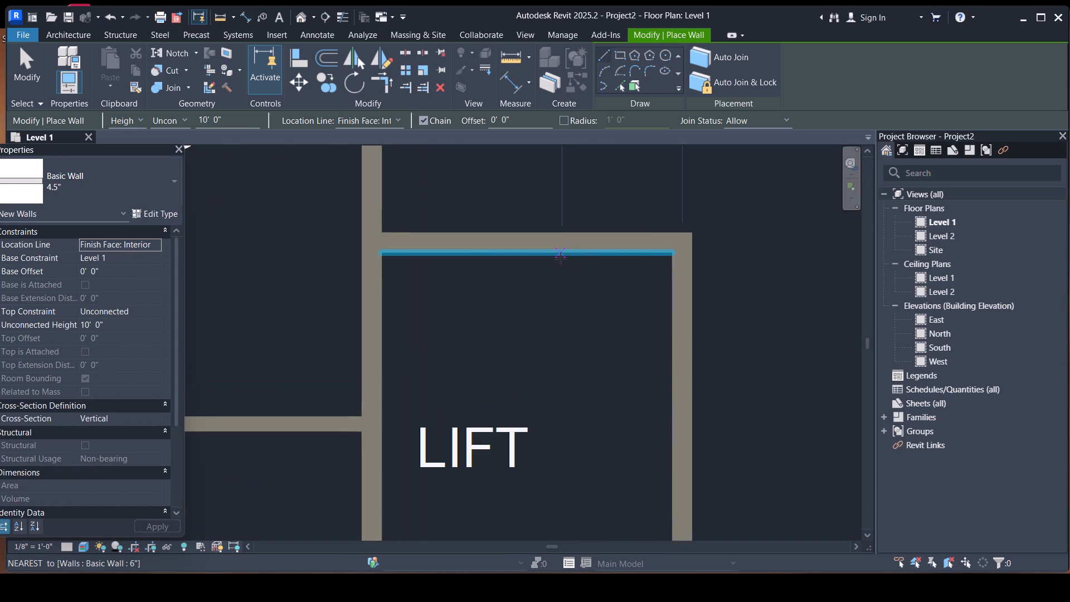
left_click(572, 253)
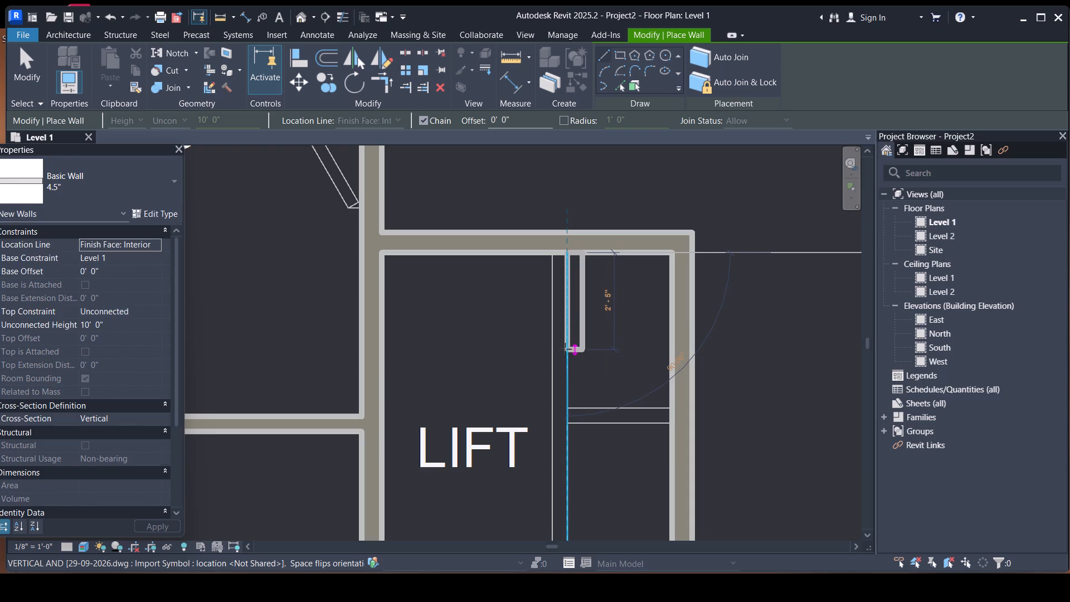
key("space")
middle_click_drag(570, 372, 488, 235)
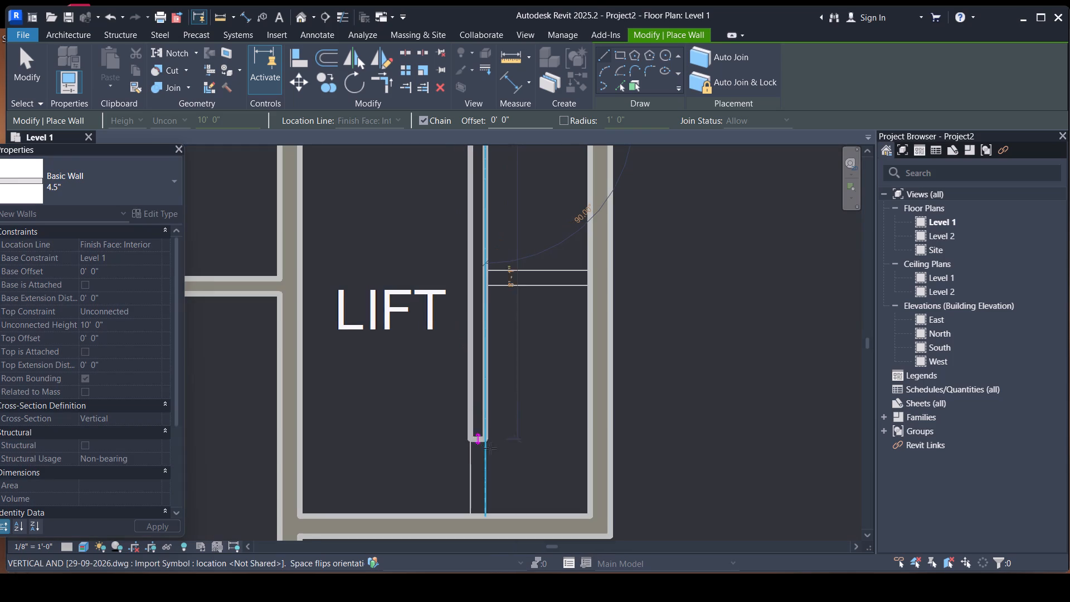
left_click(488, 515)
key("Escape")
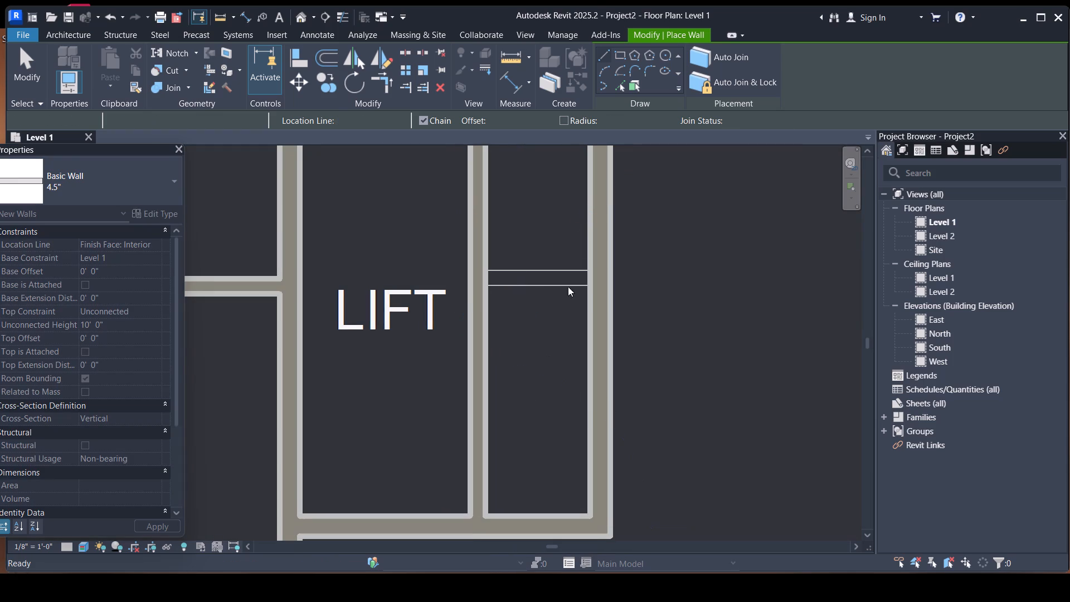
Draw a short 4.5" cross wall from the enclosure's outer wall to the new lift partition, following the plan line.
key("space")
left_click(592, 271)
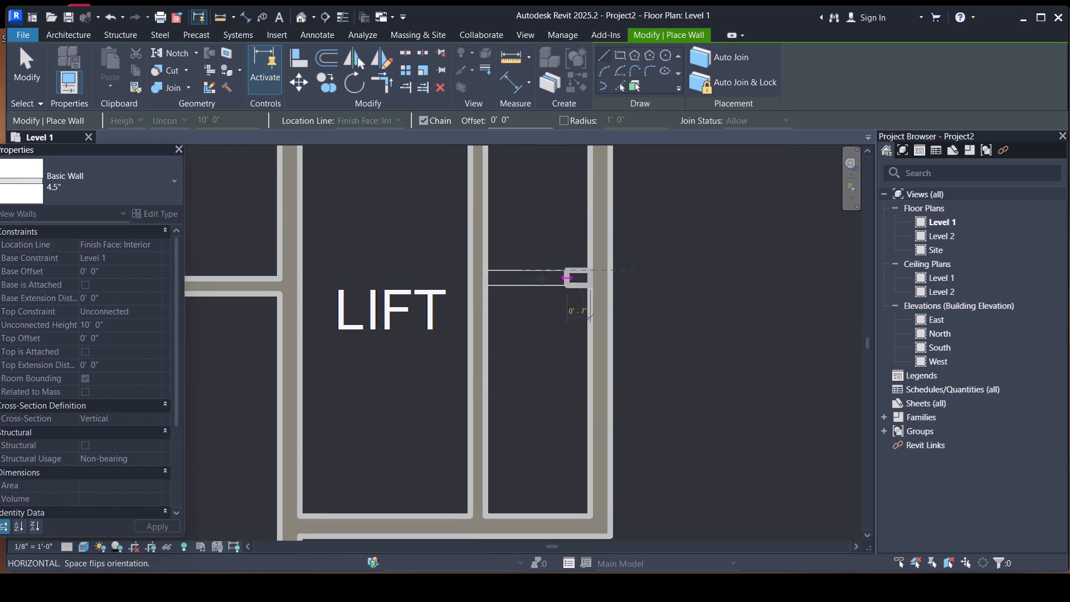
left_click(489, 276)
key("space")
key("Escape")
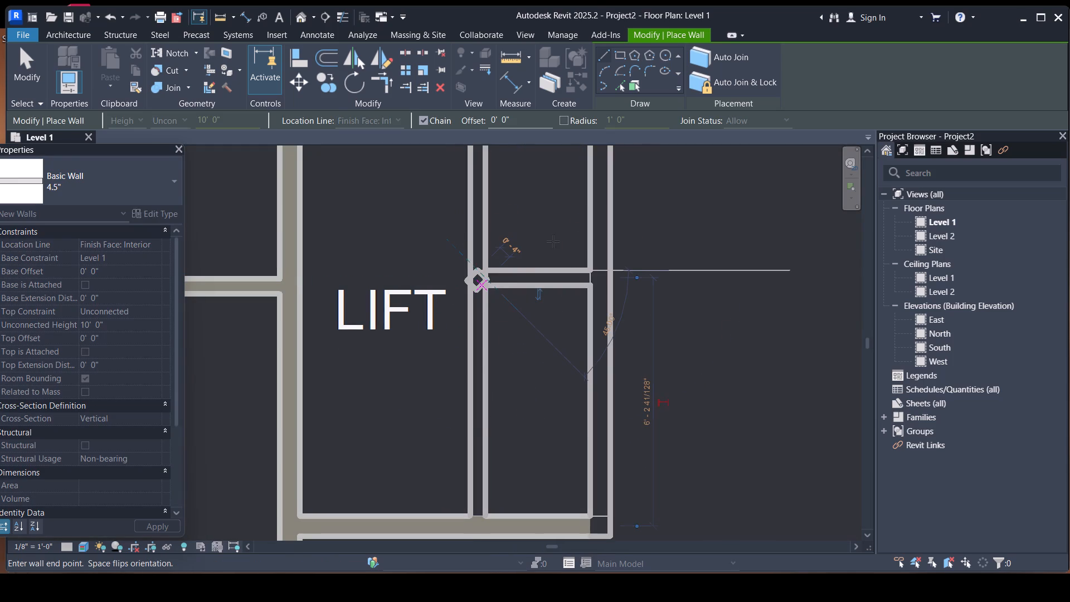
Draw a 10' high 4.5" partition about 10'-0" long beside the shaft in the other single lift enclosure, meeting its short cross wall.
scroll(502, 226, "down", 13)
middle_click_drag(506, 395, 475, 368)
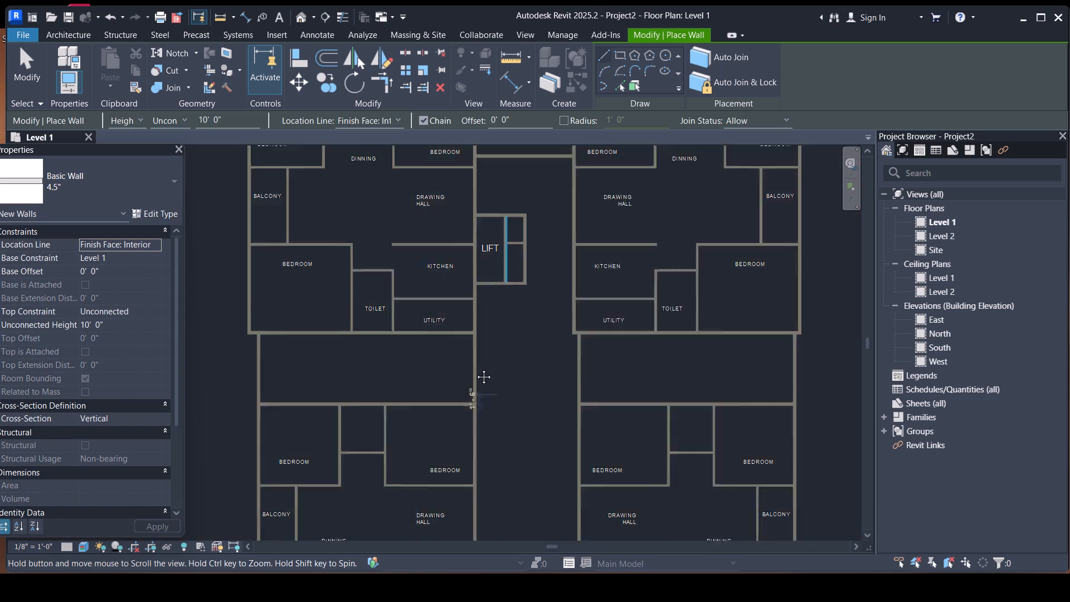
middle_click_drag(475, 368, 431, 213)
middle_click_drag(415, 380, 498, 0)
scroll(529, 419, "up", 6)
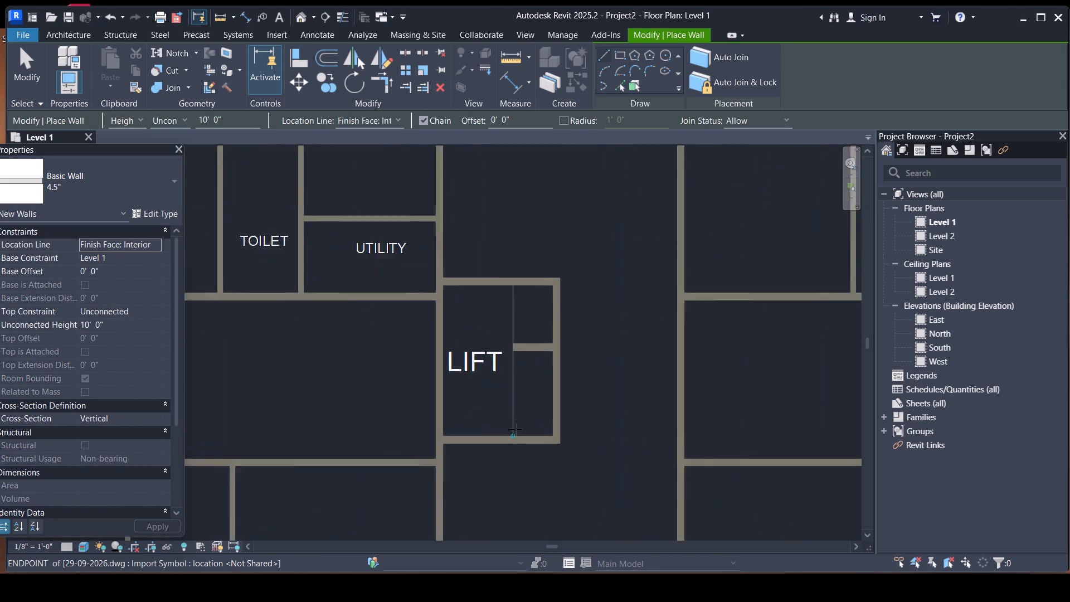
scroll(515, 429, "up", 7)
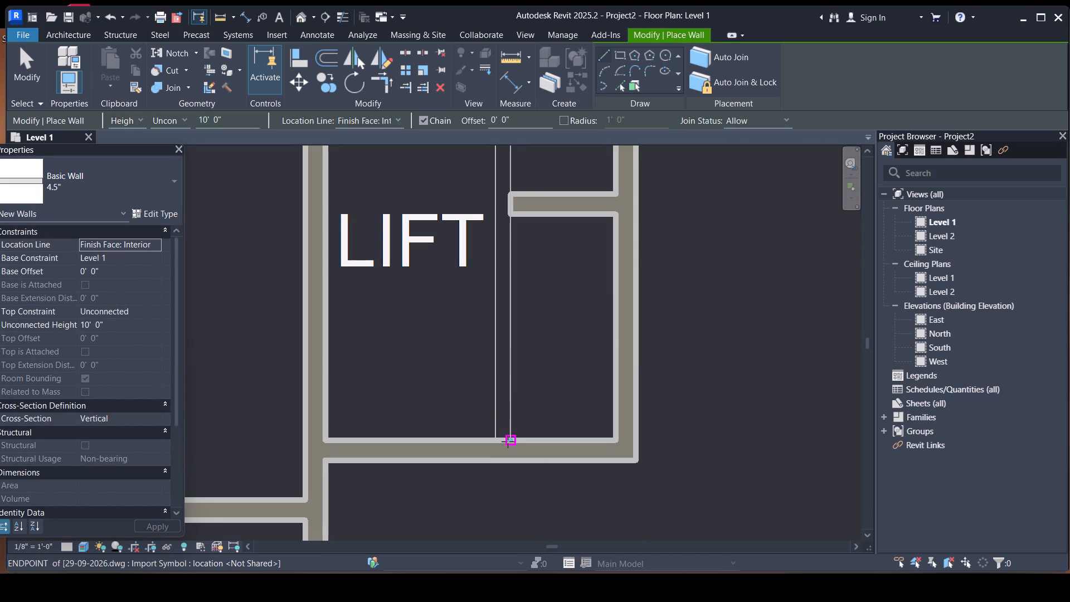
left_click(508, 441)
scroll(507, 323, "down", 5)
middle_click_drag(508, 322, 487, 406)
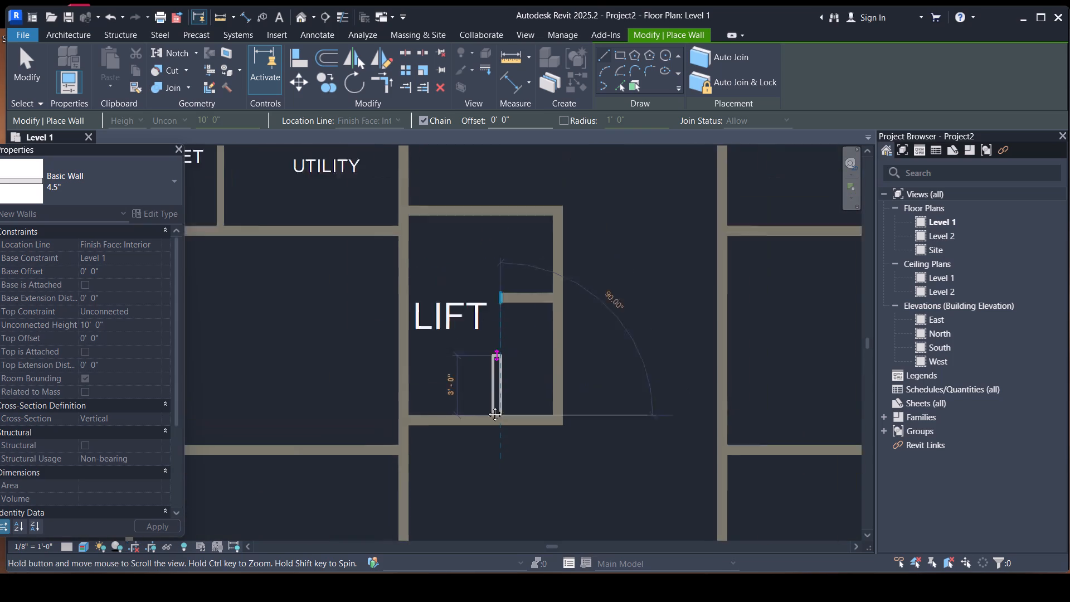
middle_click_drag(487, 406, 484, 412)
scroll(493, 275, "up", 3)
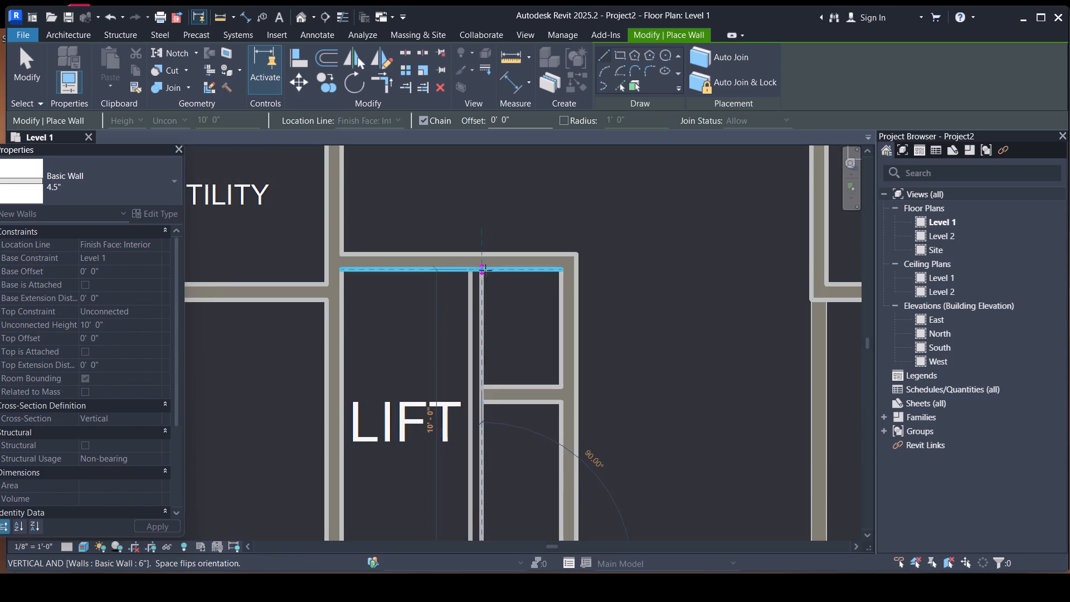
left_click(485, 270)
key("Escape")
In the staircase enclosure, draw a 3'-0" wide stair run about 11'-11" long against the corridor-side apartment wall, using location line Run: Left.
scroll(427, 349, "down", 15)
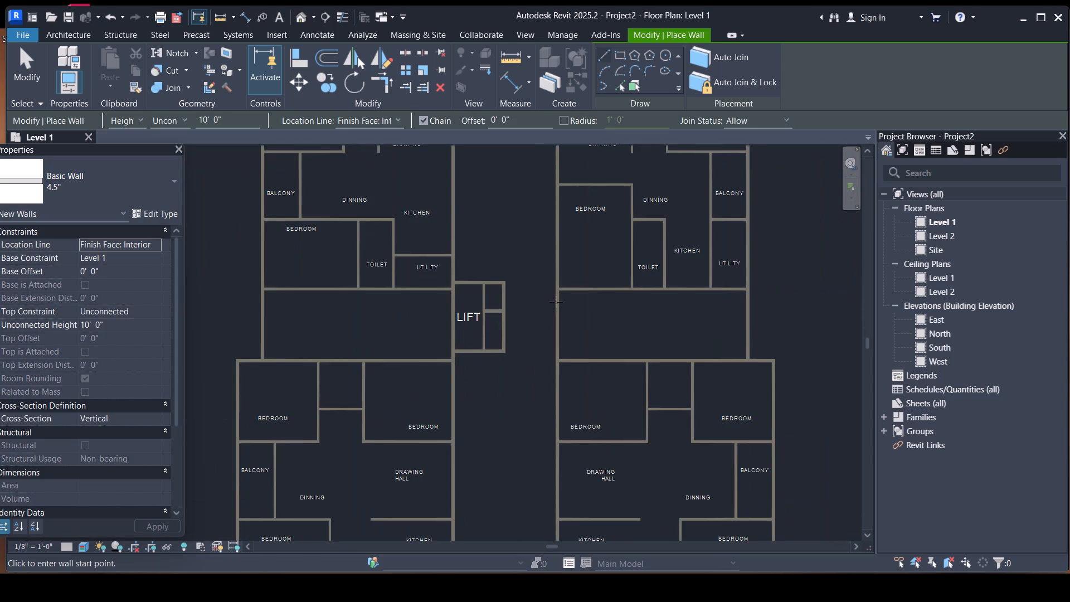
scroll(556, 302, "down", 7)
scroll(559, 415, "up", 4)
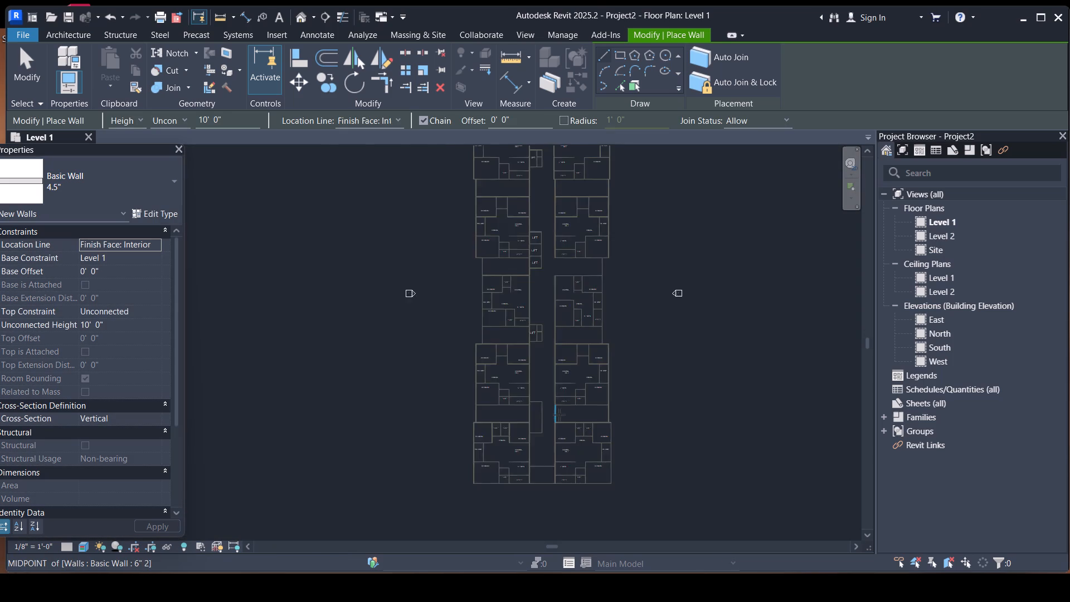
left_click(61, 35)
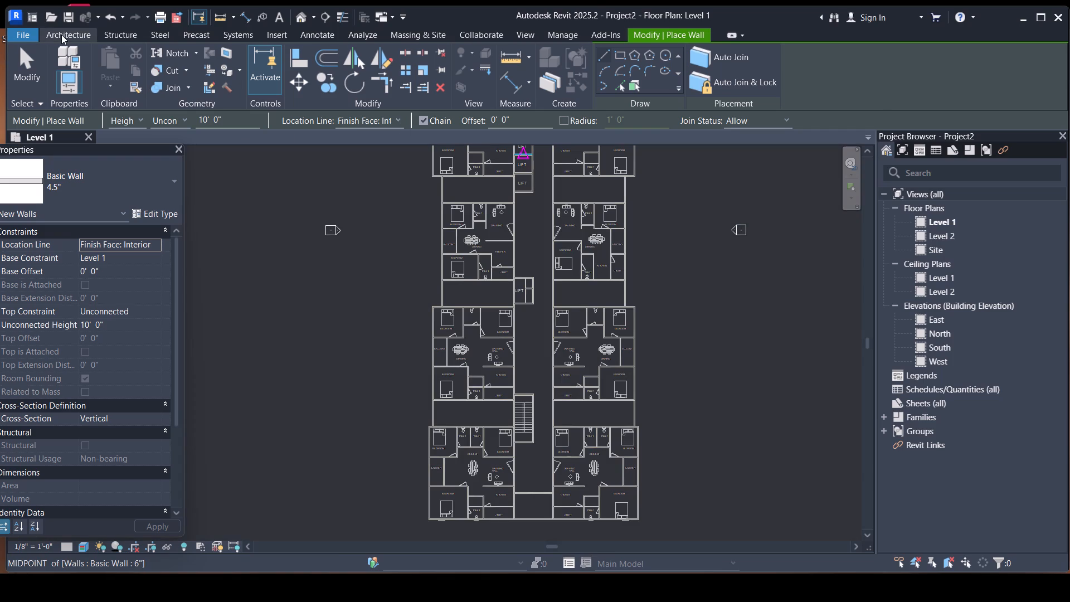
left_click(526, 81)
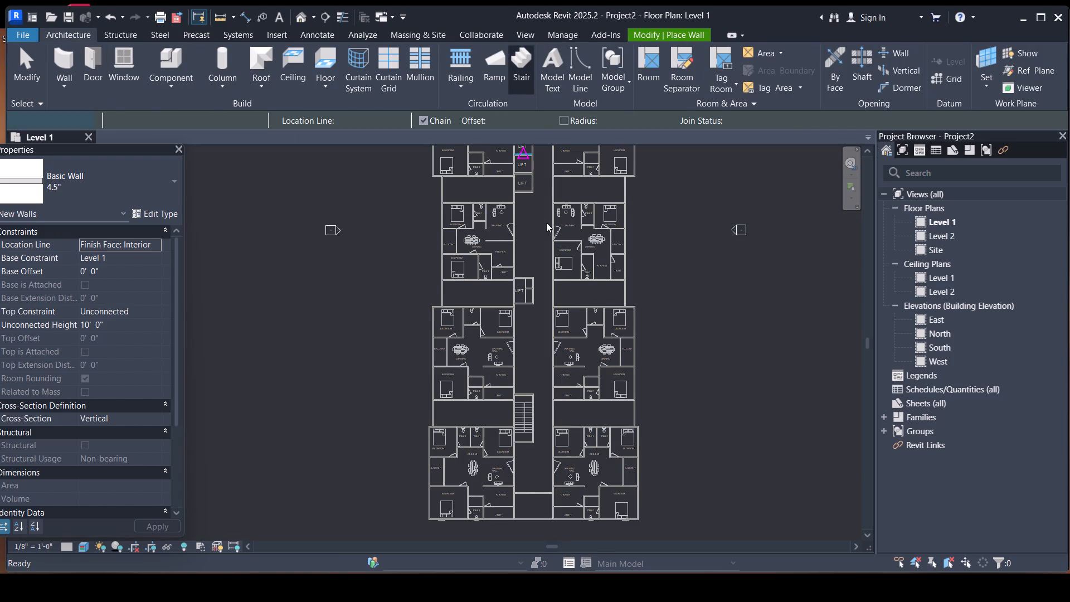
scroll(524, 427, "up", 16)
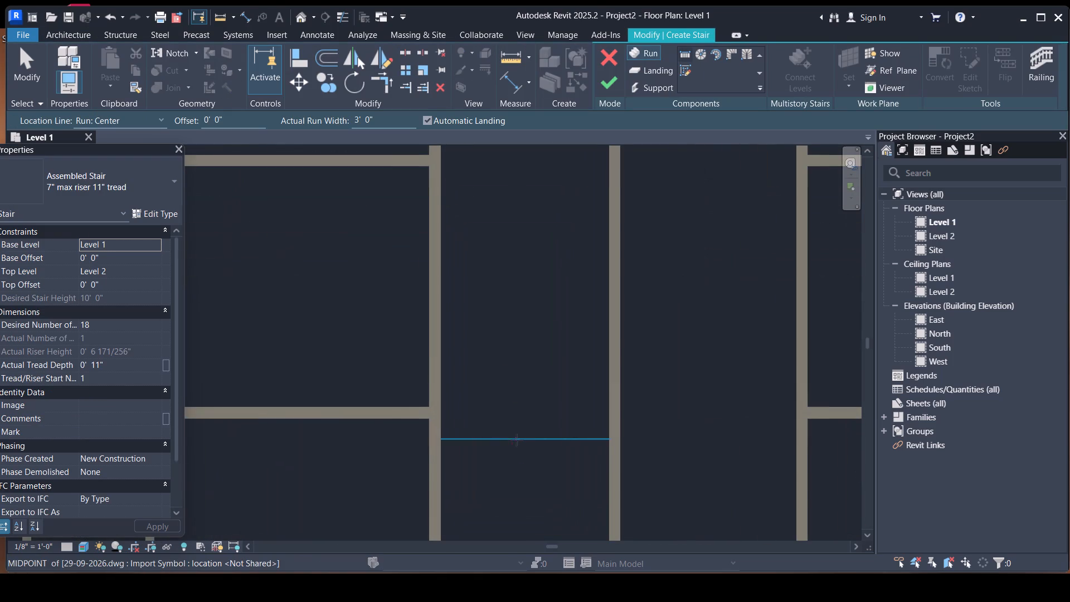
left_click(160, 120)
left_click(137, 144)
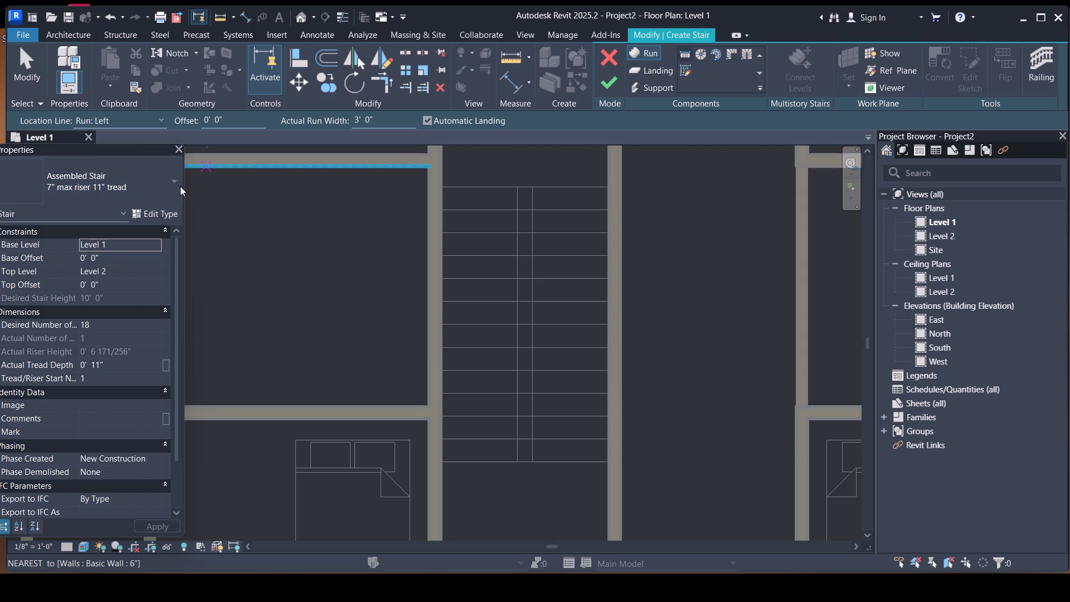
left_click(444, 462)
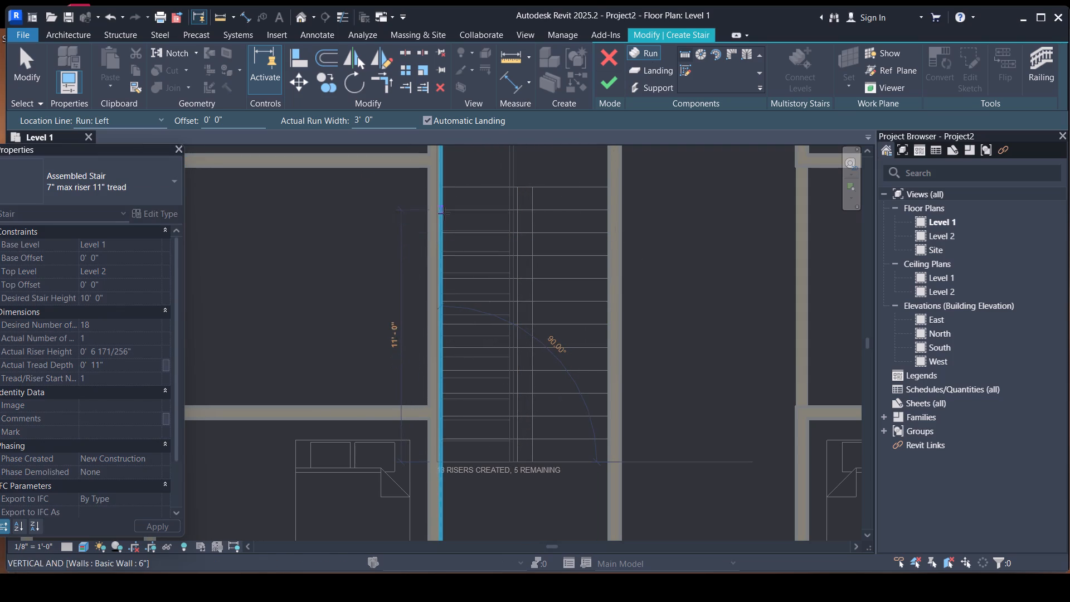
left_click(446, 188)
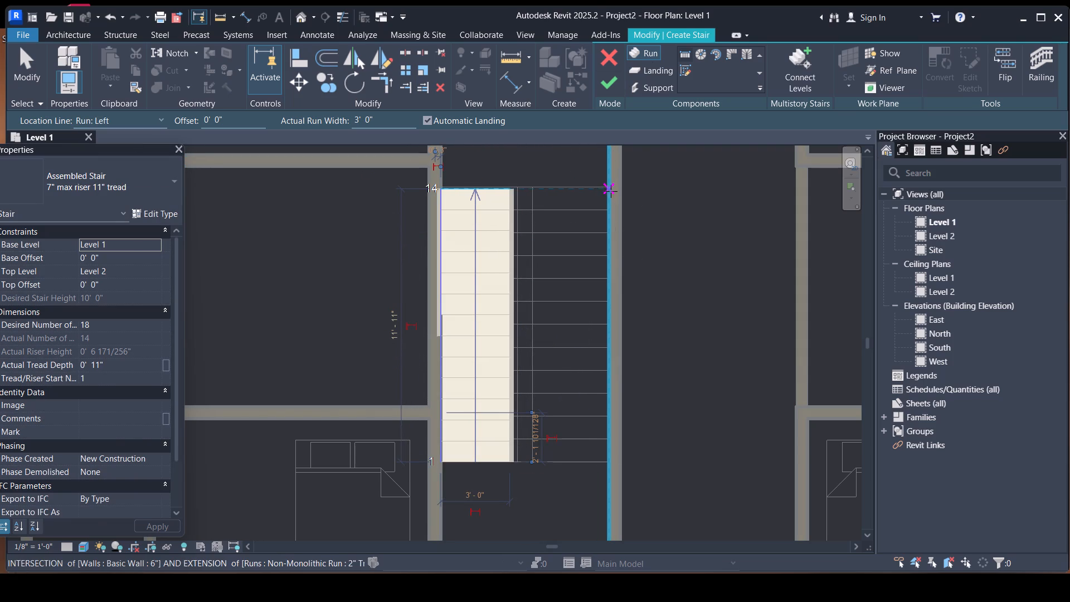
Add a 4-riser return run along the enclosure's opposite wall, joined by an automatic landing, and finish the stair.
left_click(611, 190)
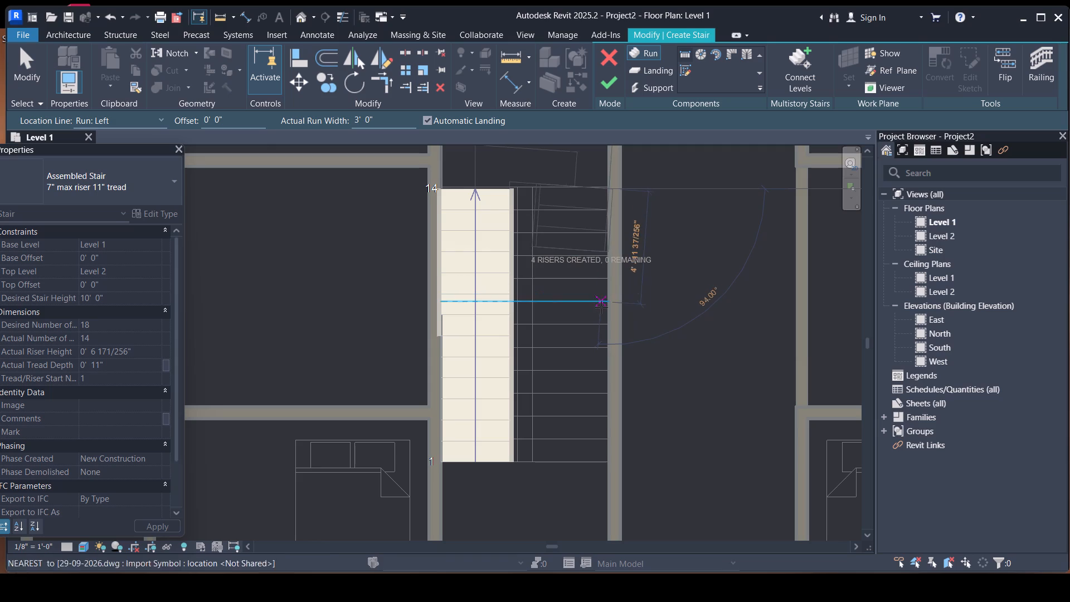
left_click(609, 324)
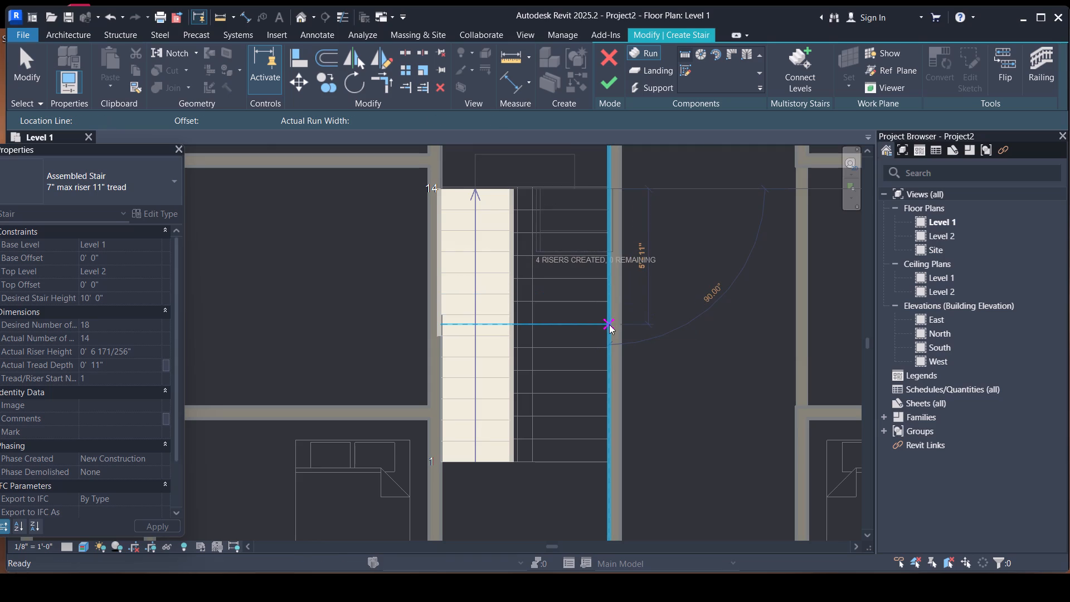
left_click(614, 84)
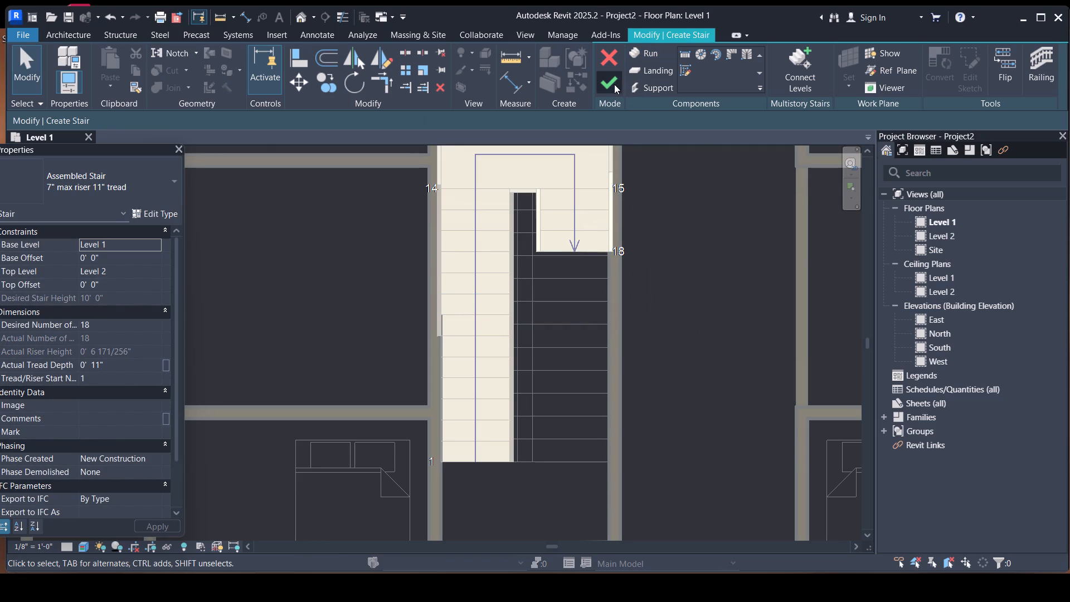
Review the Level 1 plan from the new stair past the lift enclosures to the far end of the building's corridor.
scroll(563, 321, "down", 7)
middle_click_drag(563, 349, 563, 353)
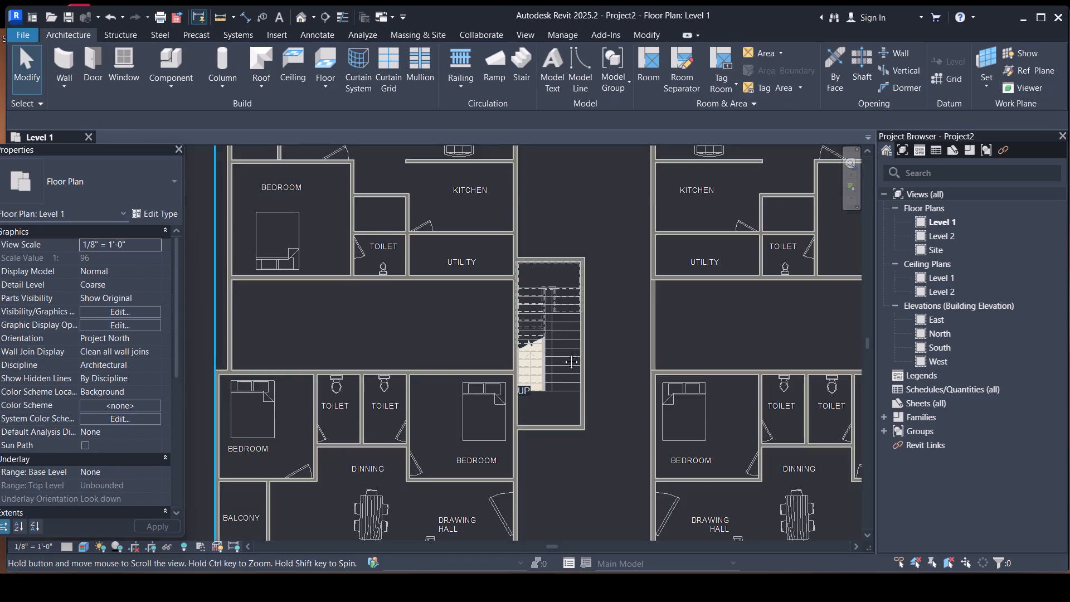
middle_click_drag(563, 353, 512, 545)
scroll(484, 284, "down", 4)
middle_click_drag(512, 258, 444, 468)
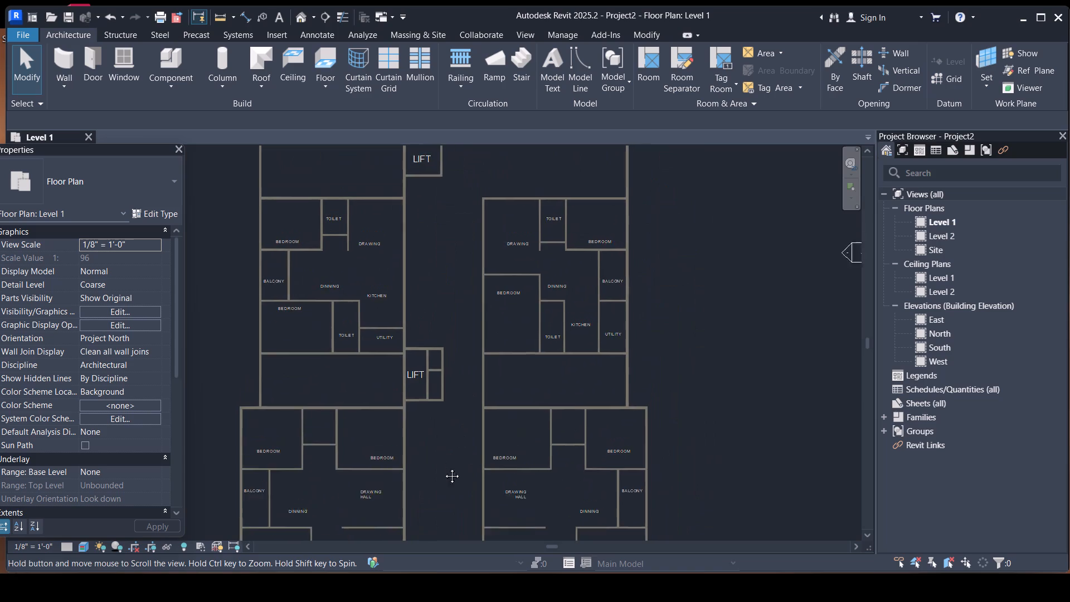
middle_click_drag(444, 468, 444, 483)
middle_click_drag(417, 237, 410, 428)
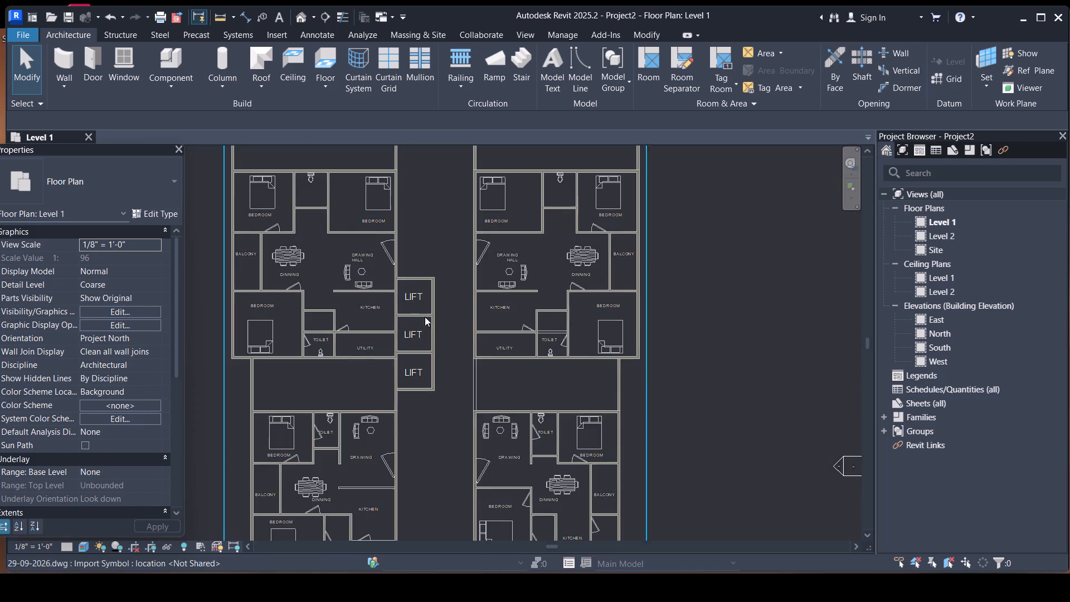
middle_click_drag(446, 225, 437, 408)
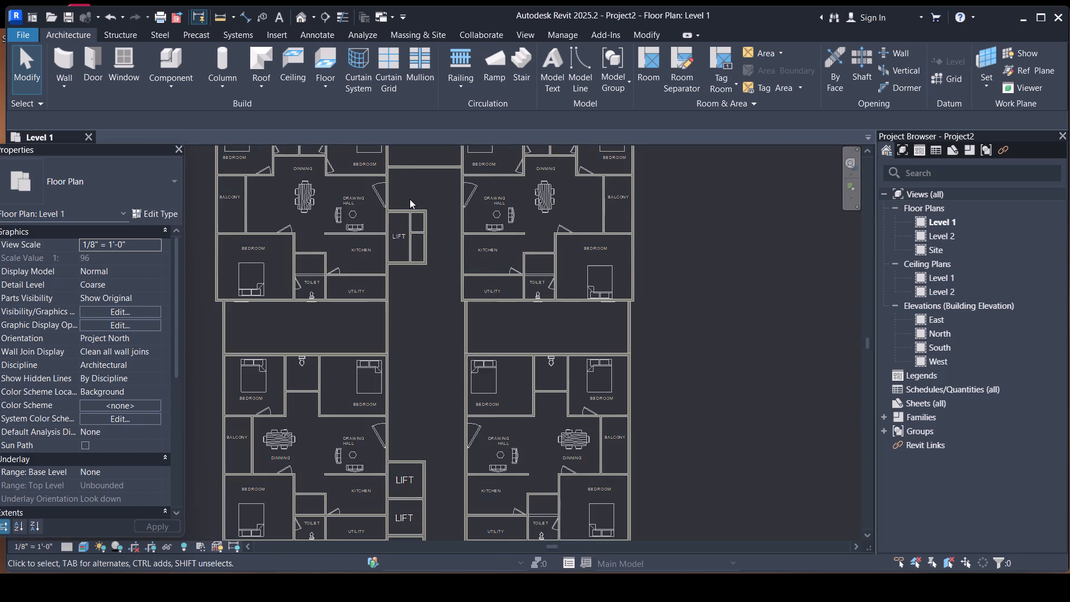
middle_click_drag(410, 199, 386, 399)
middle_click_drag(386, 399, 376, 195)
scroll(371, 201, "down", 1)
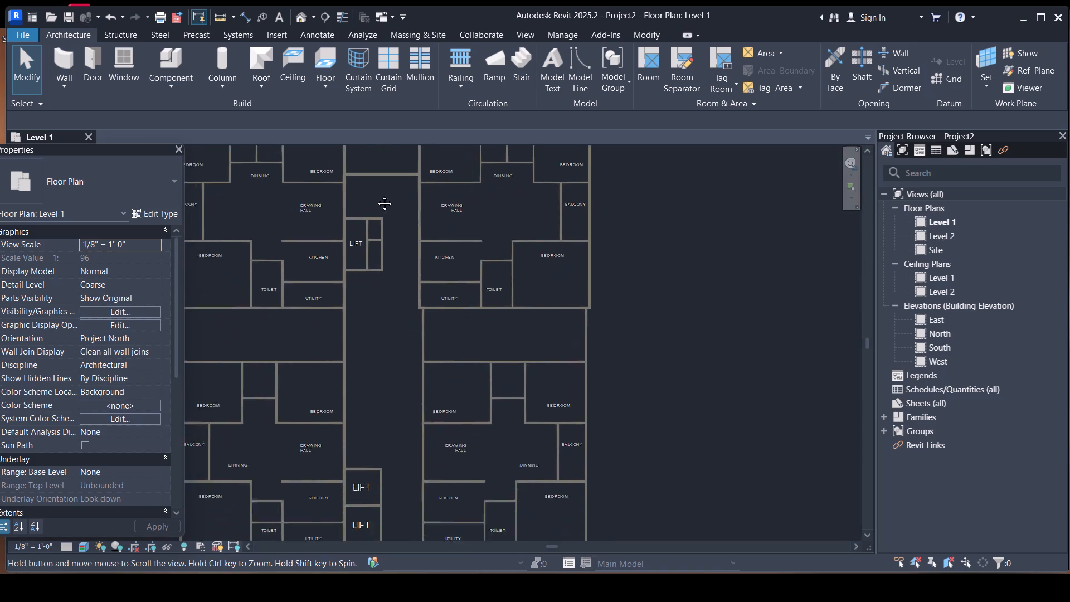
middle_click_drag(376, 195, 392, 179)
scroll(435, 240, "down", 3)
scroll(424, 450, "down", 1)
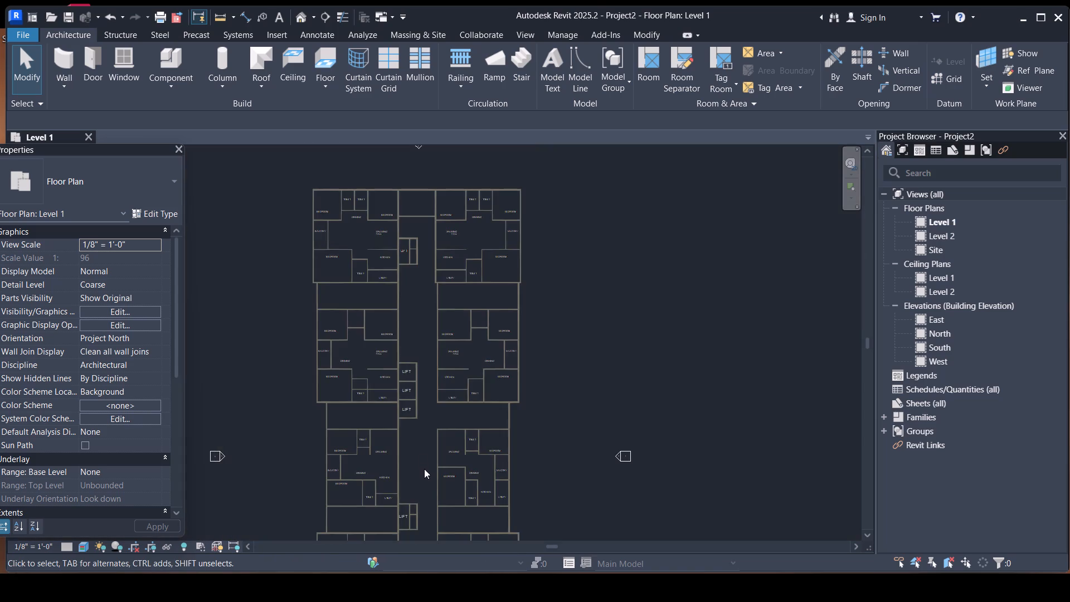
middle_click_drag(424, 472, 455, 276)
middle_click_drag(459, 391, 491, 500)
scroll(480, 258, "down", 1)
middle_click_drag(480, 258, 463, 392)
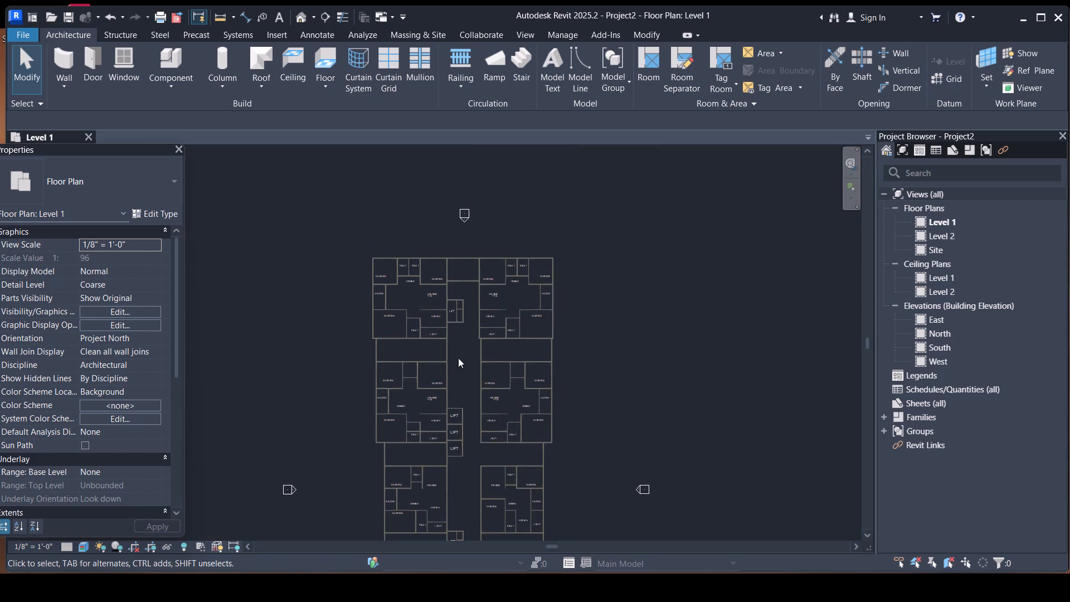
scroll(462, 302, "up", 9)
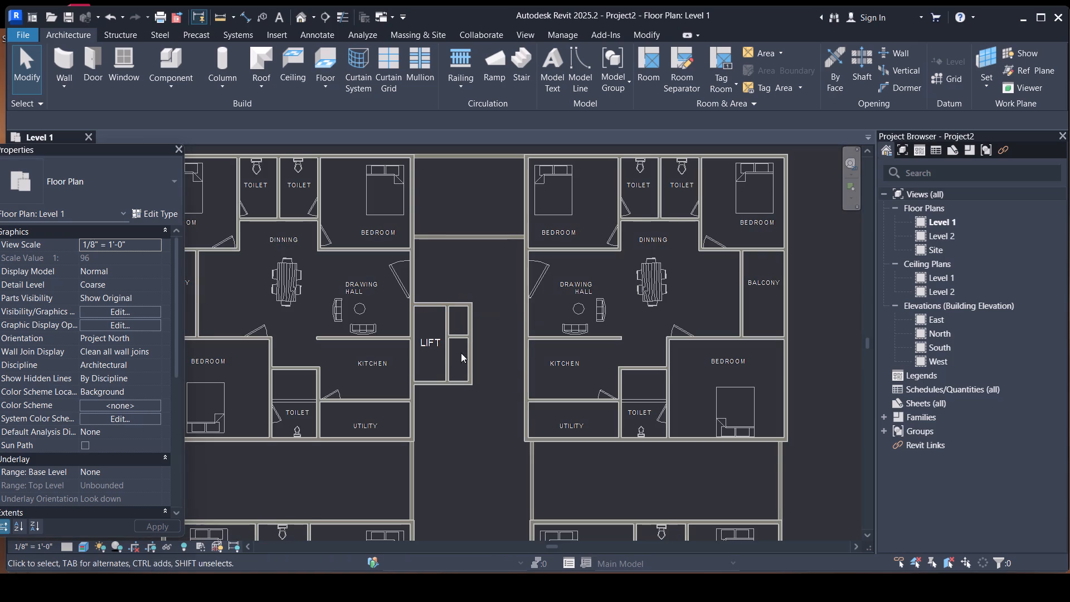
scroll(421, 295, "down", 7)
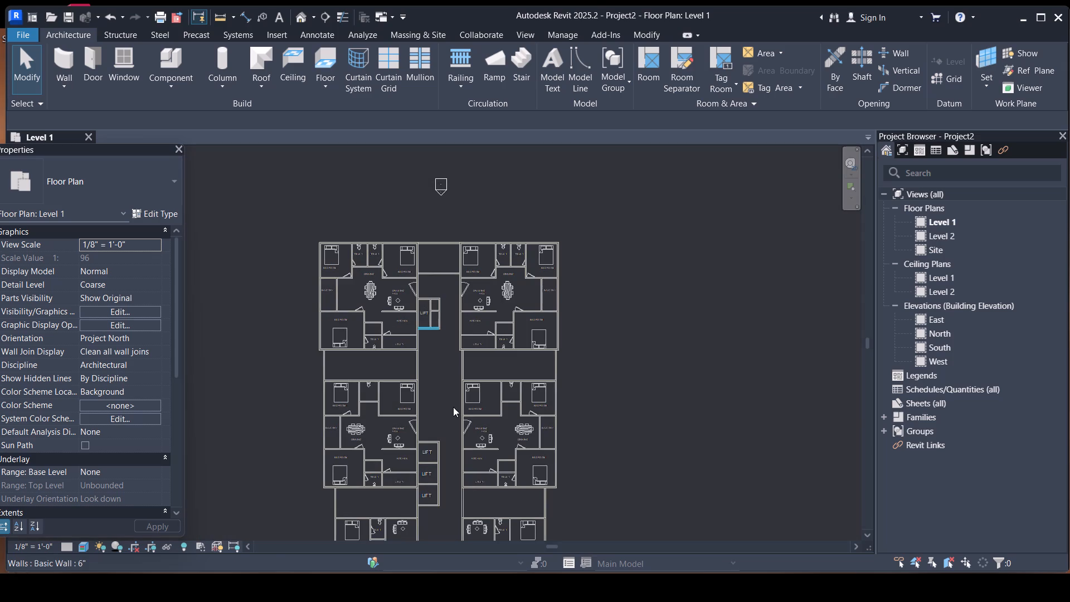
middle_click_drag(453, 407, 424, 324)
scroll(424, 324, "down", 3)
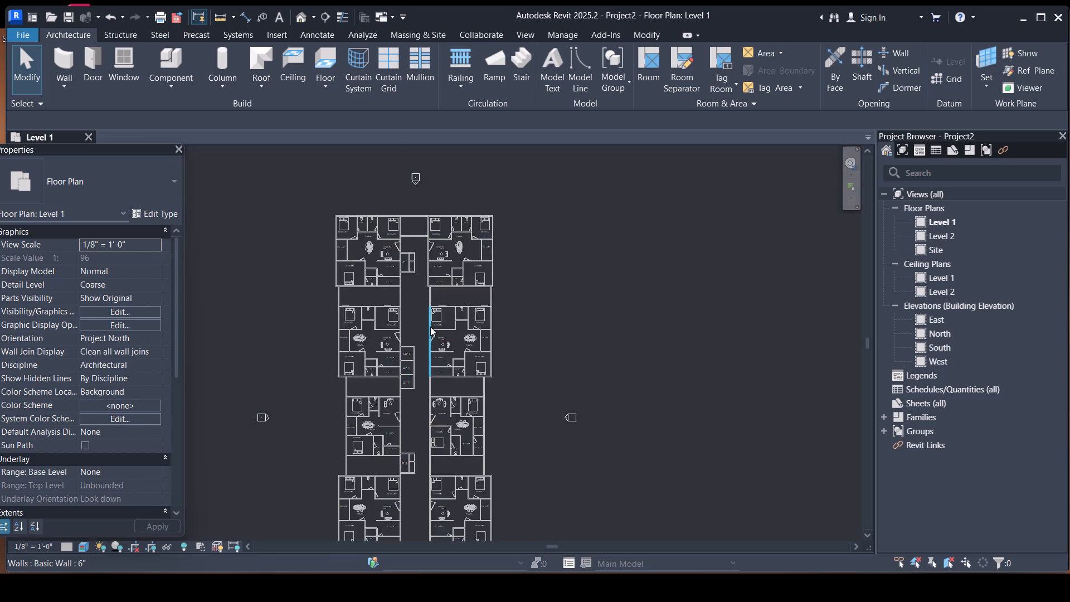
scroll(431, 327, "down", 1)
middle_click_drag(419, 387, 455, 331)
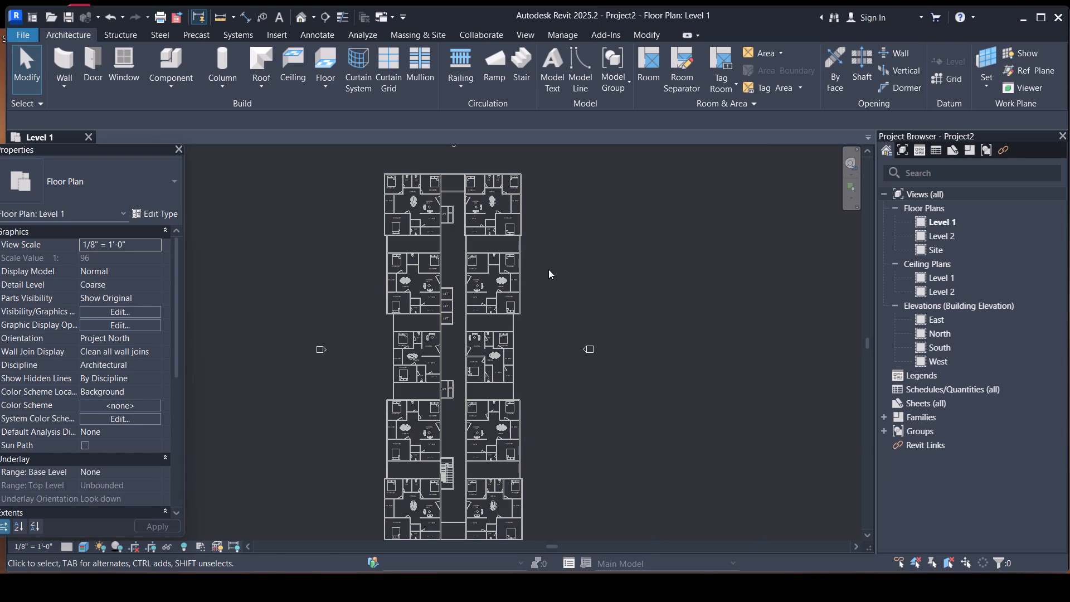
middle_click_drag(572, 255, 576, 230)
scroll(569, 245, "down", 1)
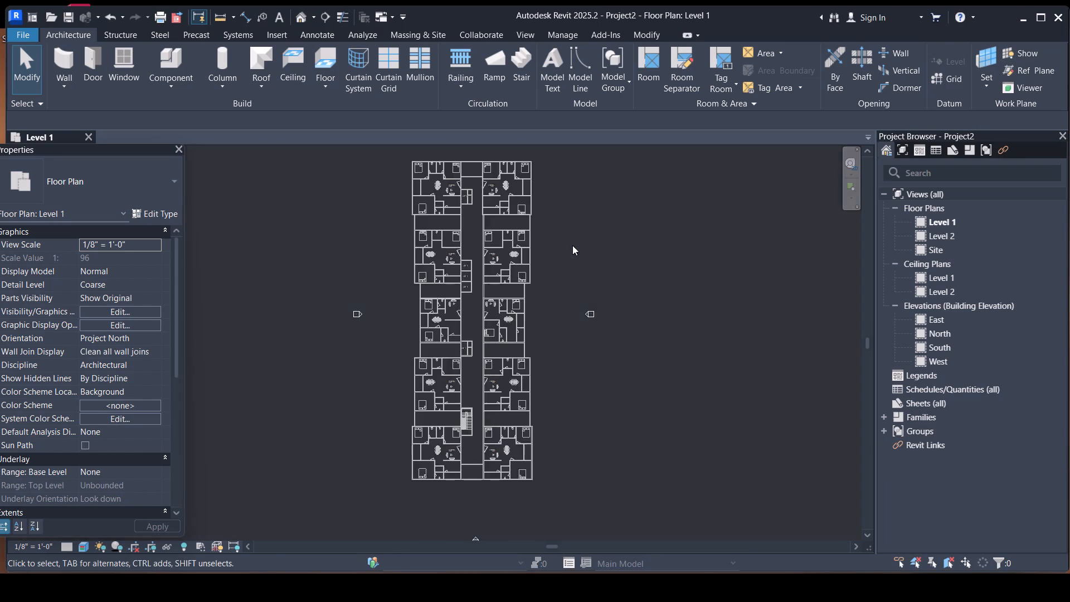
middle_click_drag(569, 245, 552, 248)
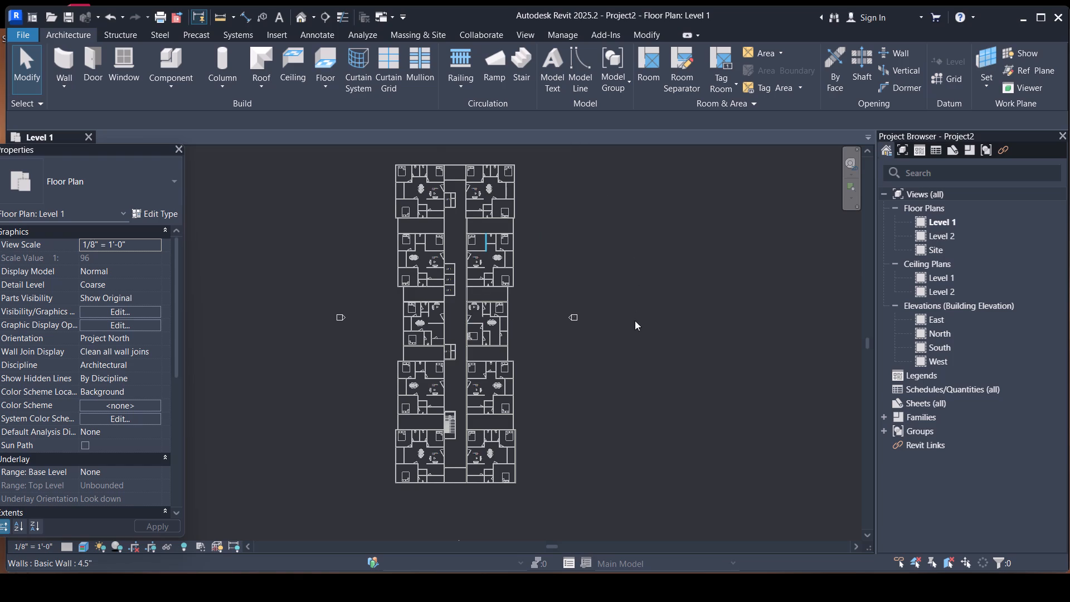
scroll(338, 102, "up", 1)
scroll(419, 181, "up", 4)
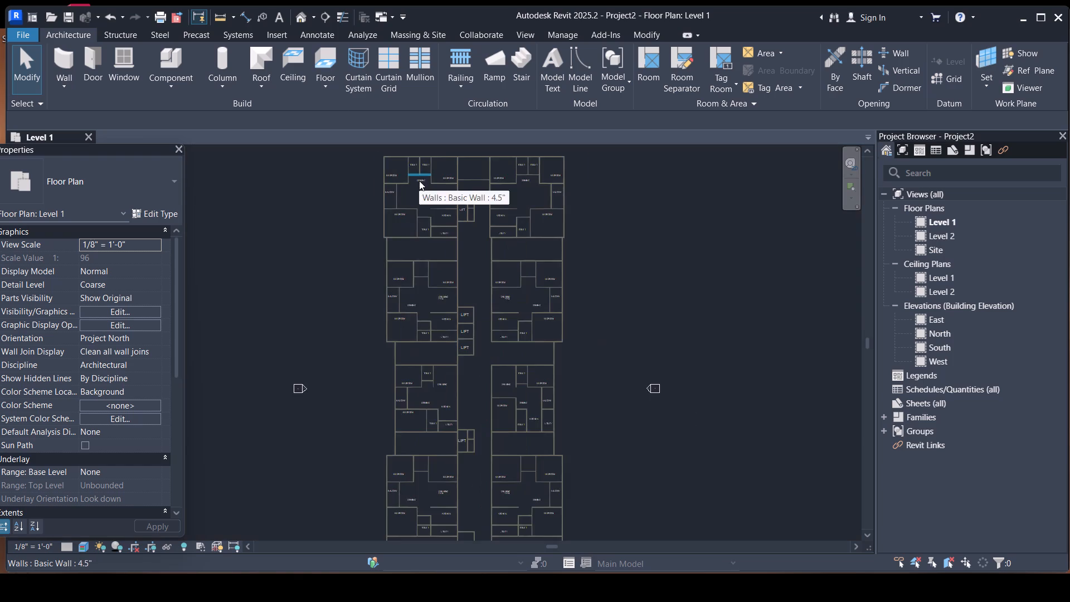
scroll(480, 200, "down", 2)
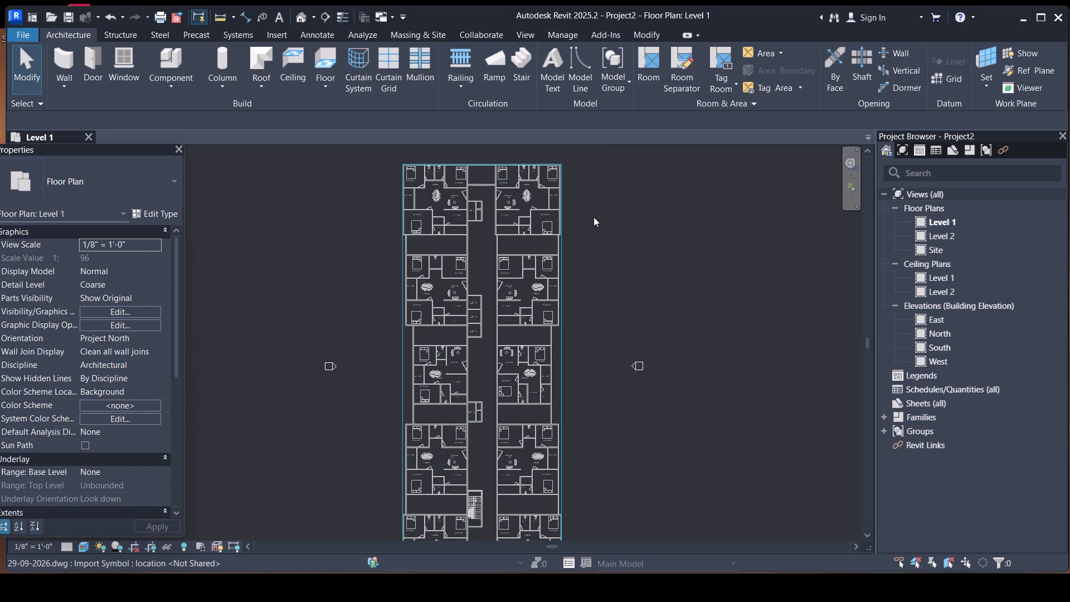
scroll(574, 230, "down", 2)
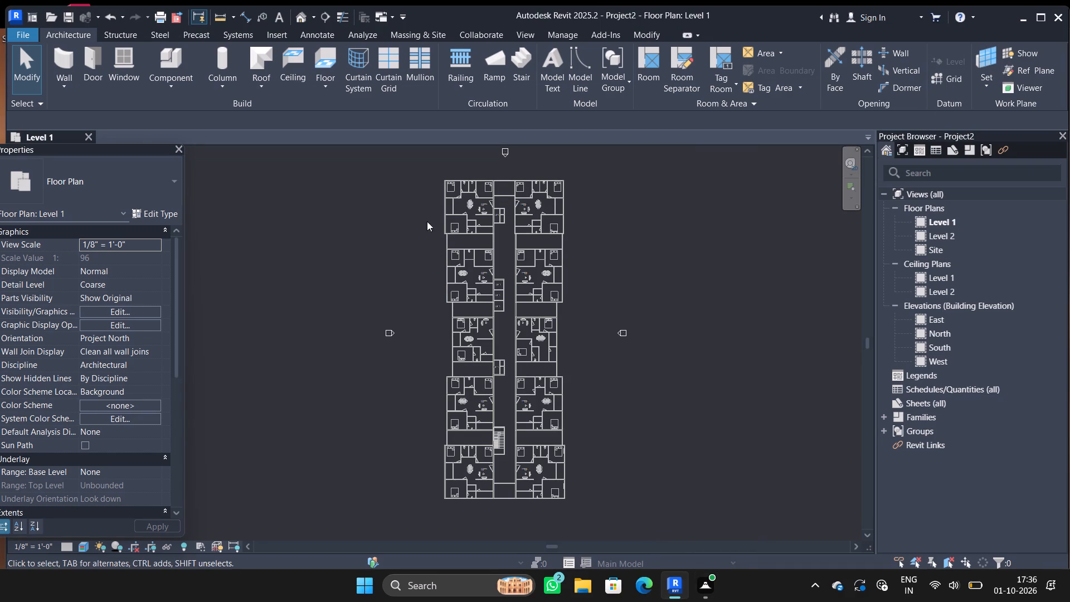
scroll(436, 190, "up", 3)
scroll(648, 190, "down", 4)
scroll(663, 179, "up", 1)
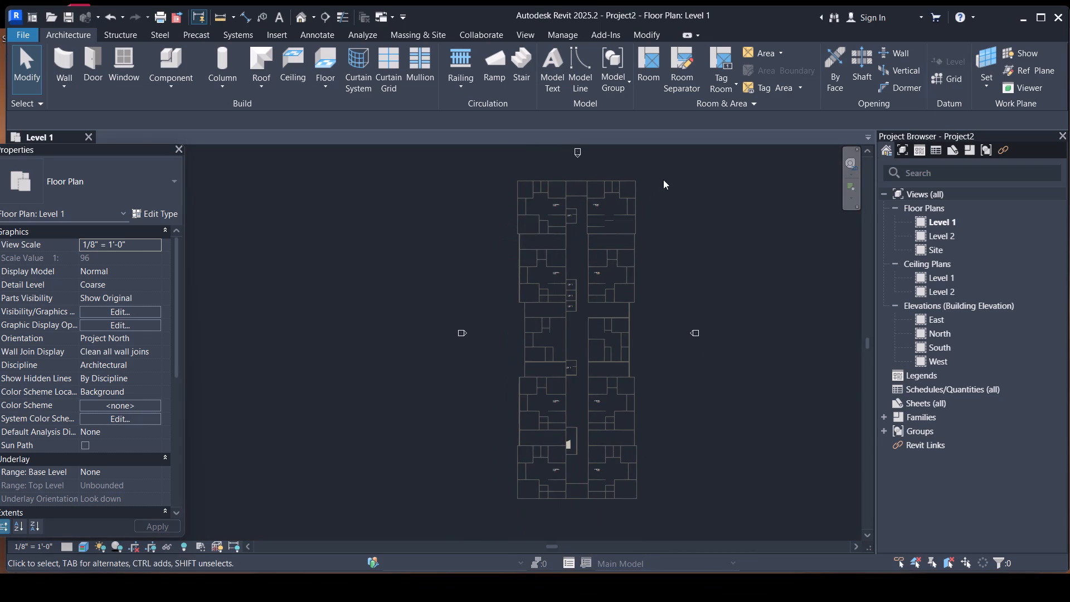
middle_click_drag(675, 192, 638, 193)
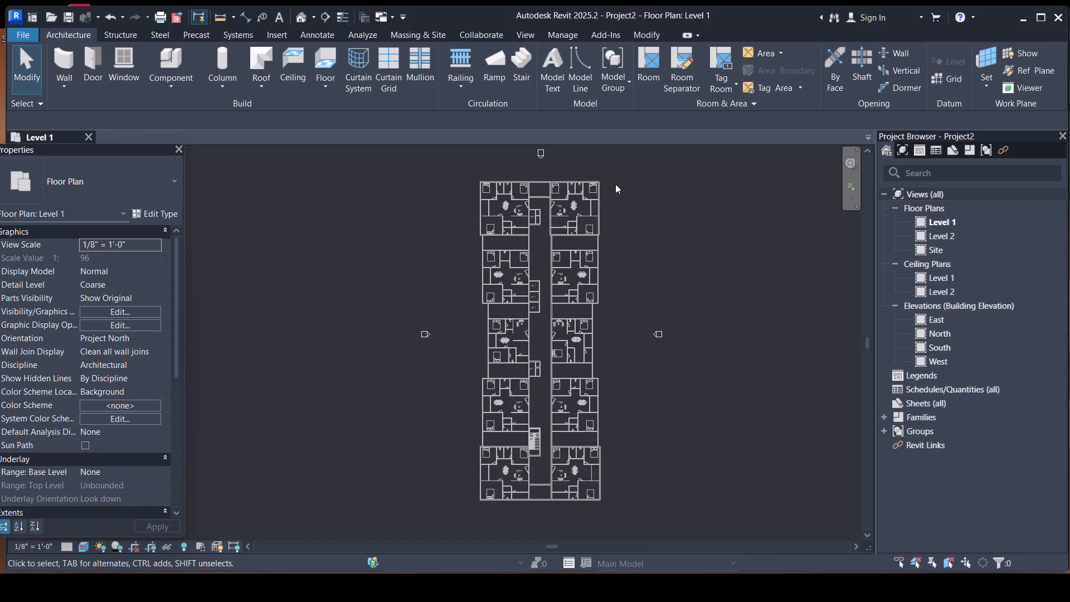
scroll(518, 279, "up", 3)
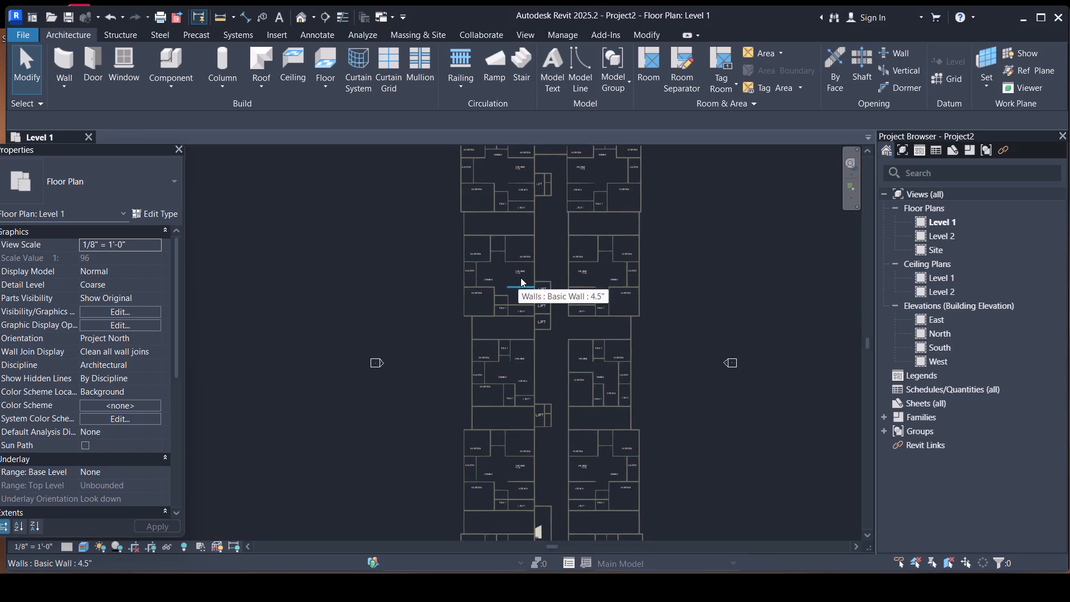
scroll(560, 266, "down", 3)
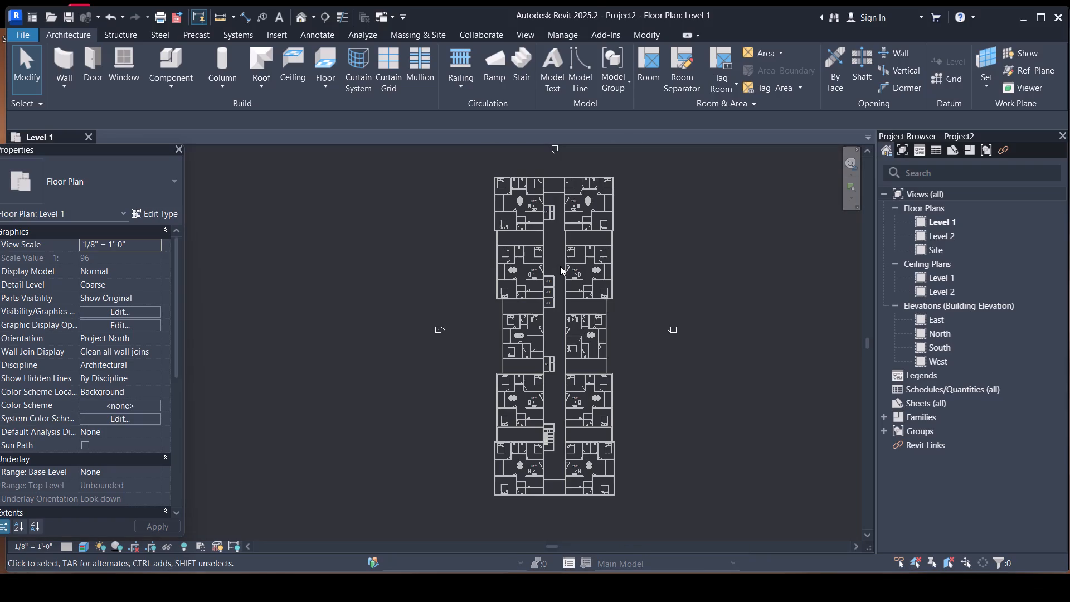
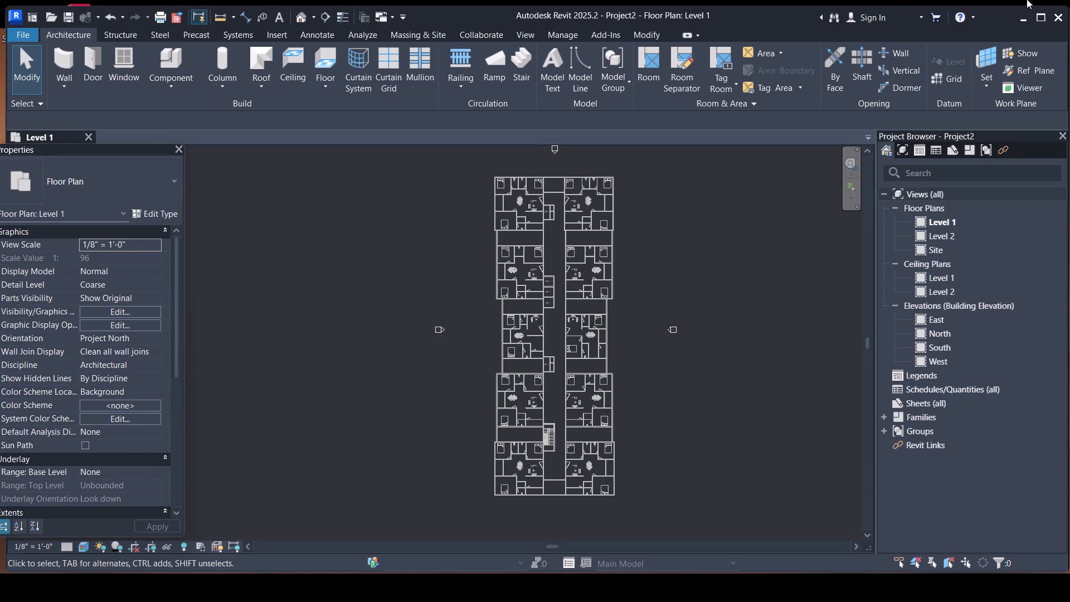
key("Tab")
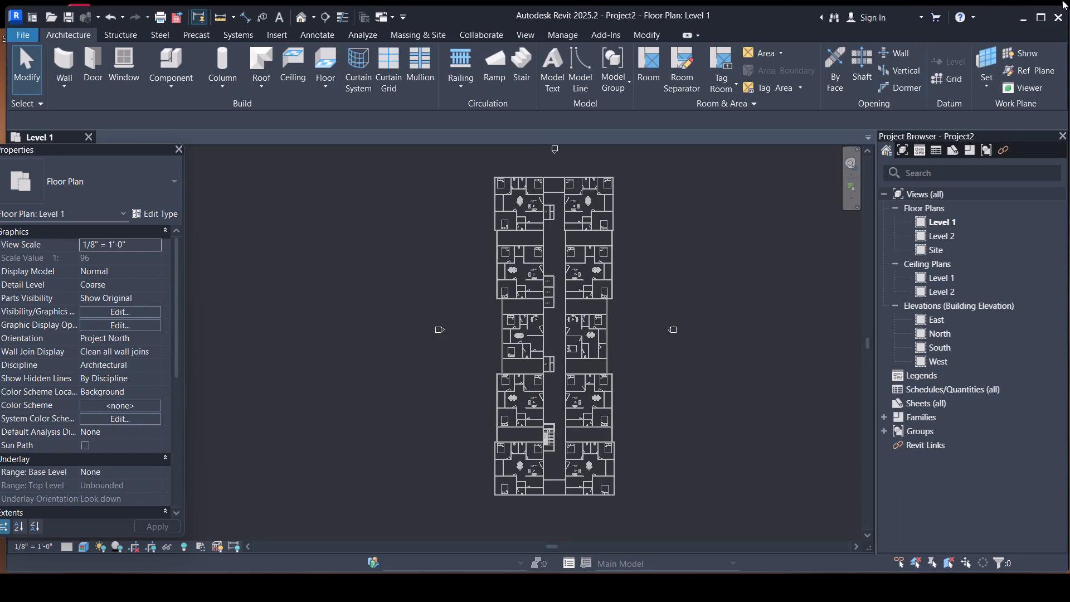
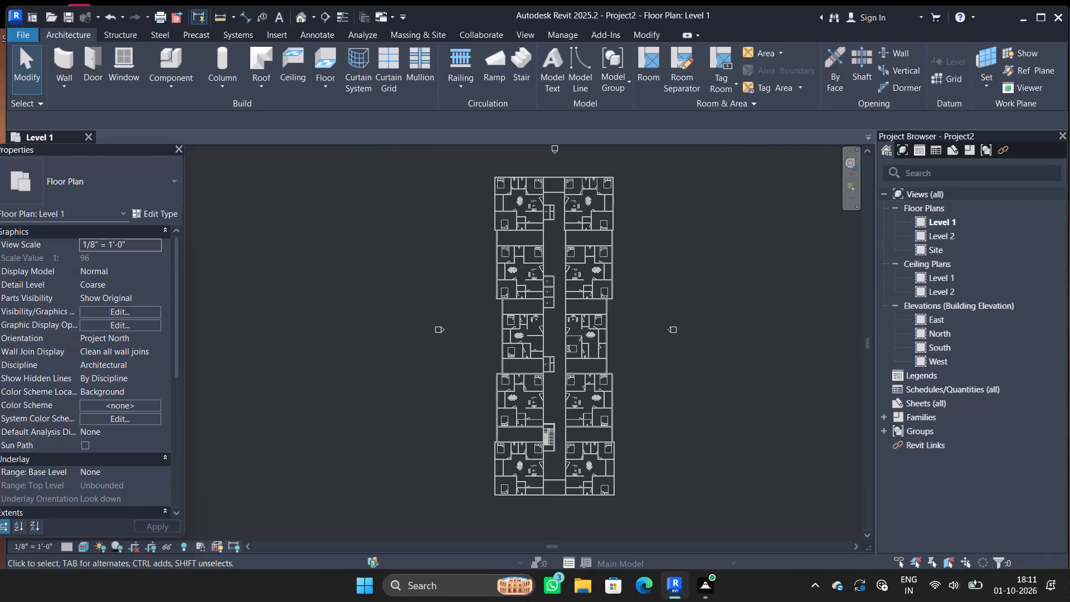
Start a new floor boundary sketch on Level 1.
key("0")
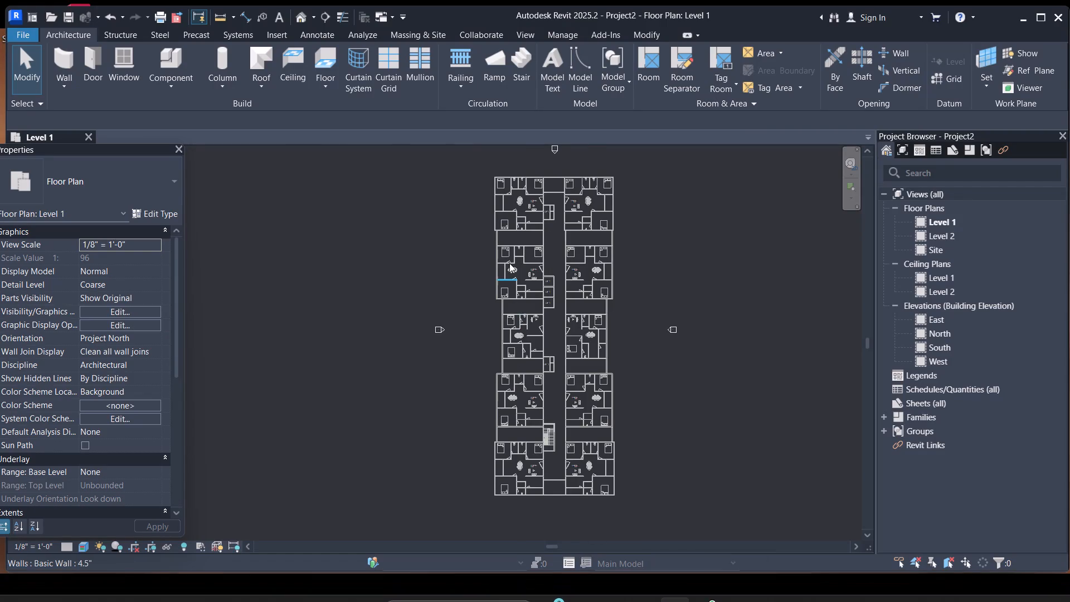
scroll(521, 165, "up", 2)
scroll(547, 206, "up", 8)
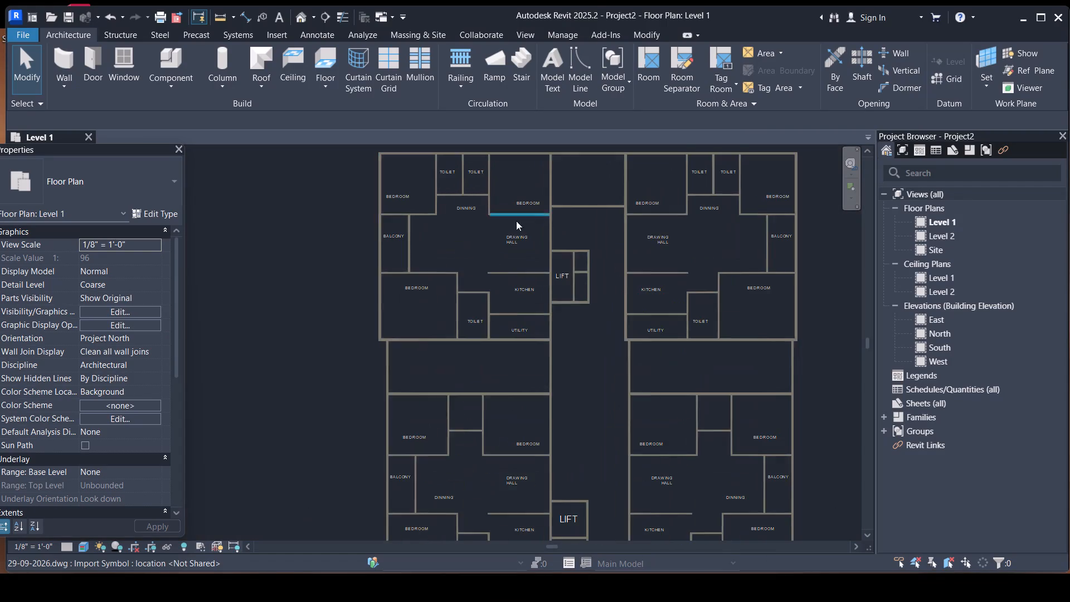
middle_click_drag(524, 227, 544, 309)
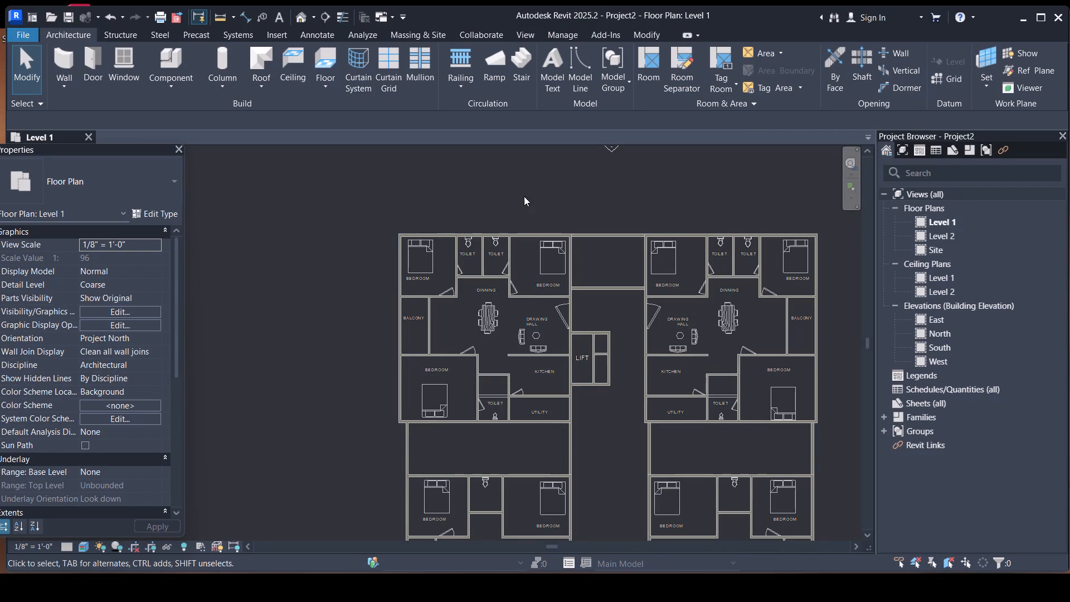
left_click(319, 54)
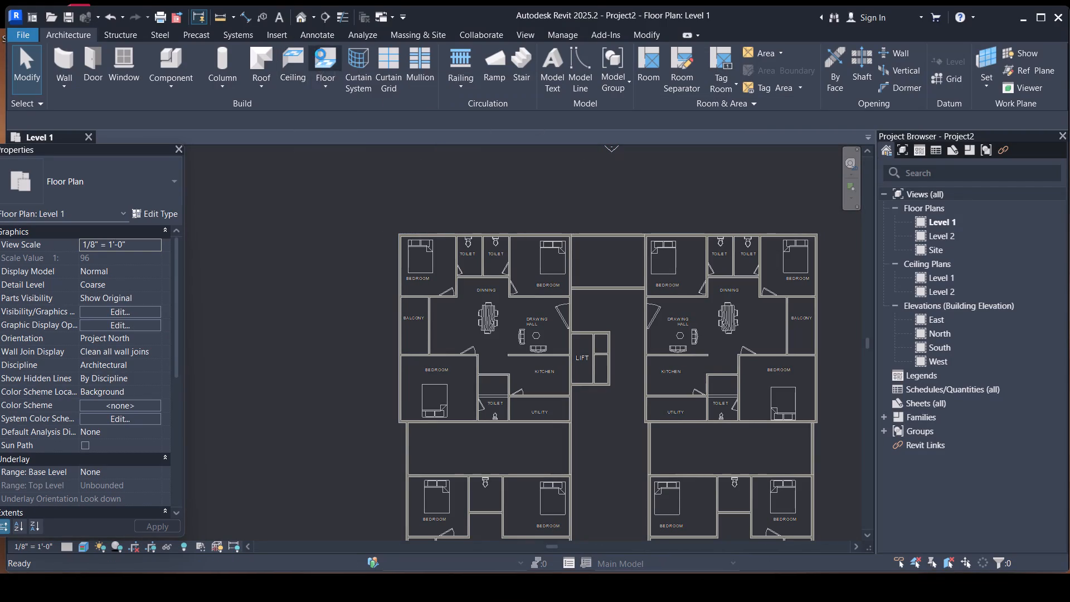
left_click(631, 366)
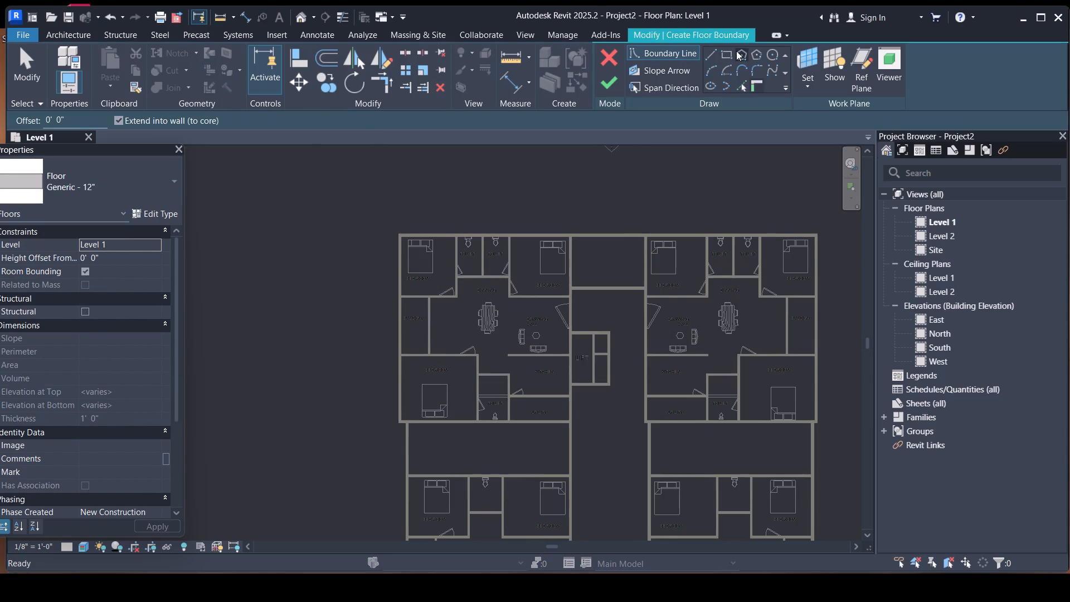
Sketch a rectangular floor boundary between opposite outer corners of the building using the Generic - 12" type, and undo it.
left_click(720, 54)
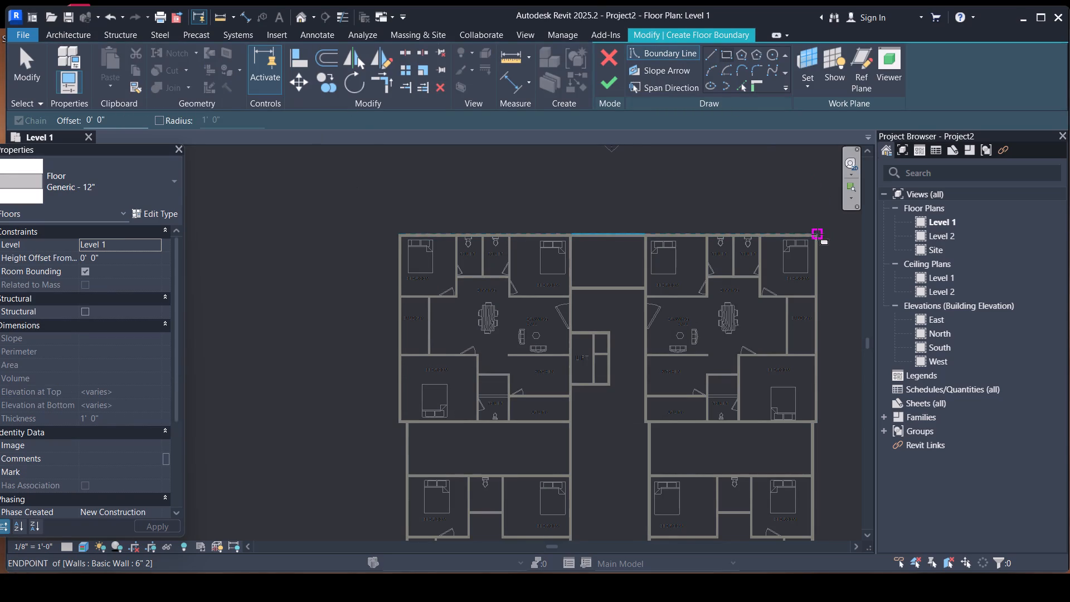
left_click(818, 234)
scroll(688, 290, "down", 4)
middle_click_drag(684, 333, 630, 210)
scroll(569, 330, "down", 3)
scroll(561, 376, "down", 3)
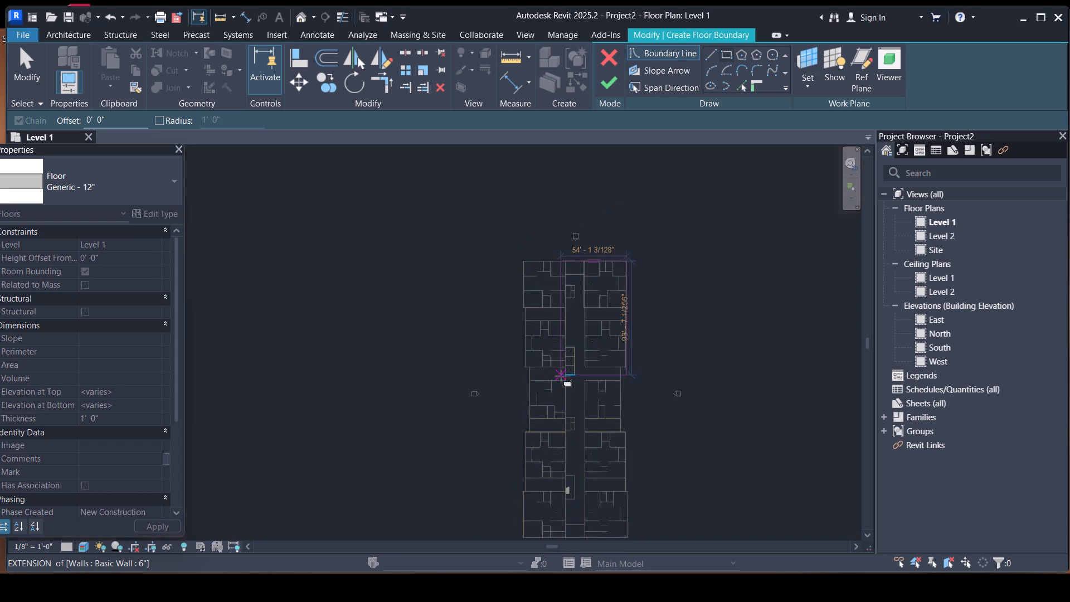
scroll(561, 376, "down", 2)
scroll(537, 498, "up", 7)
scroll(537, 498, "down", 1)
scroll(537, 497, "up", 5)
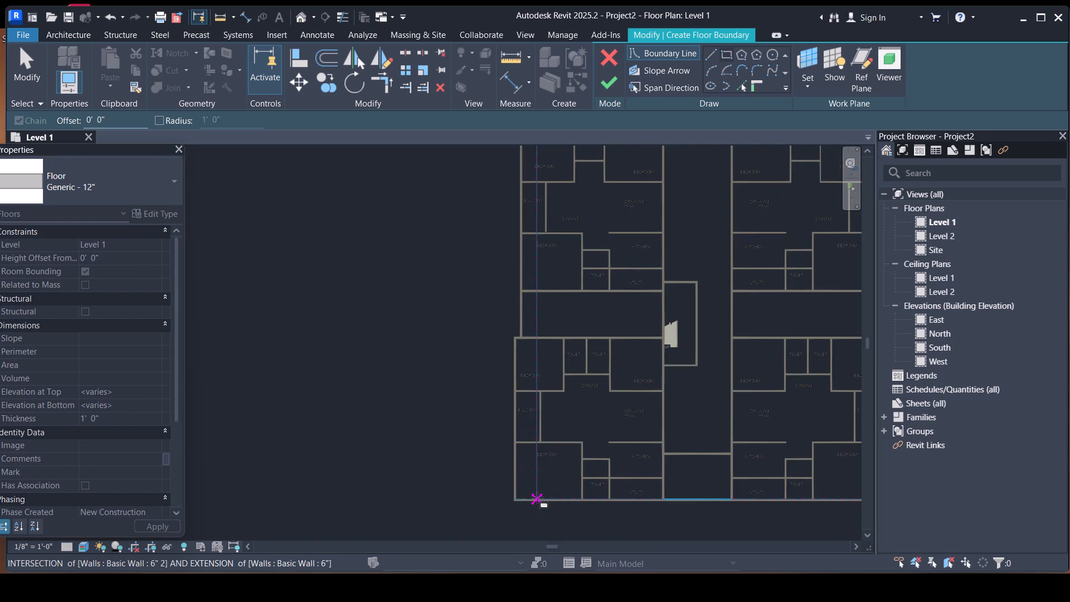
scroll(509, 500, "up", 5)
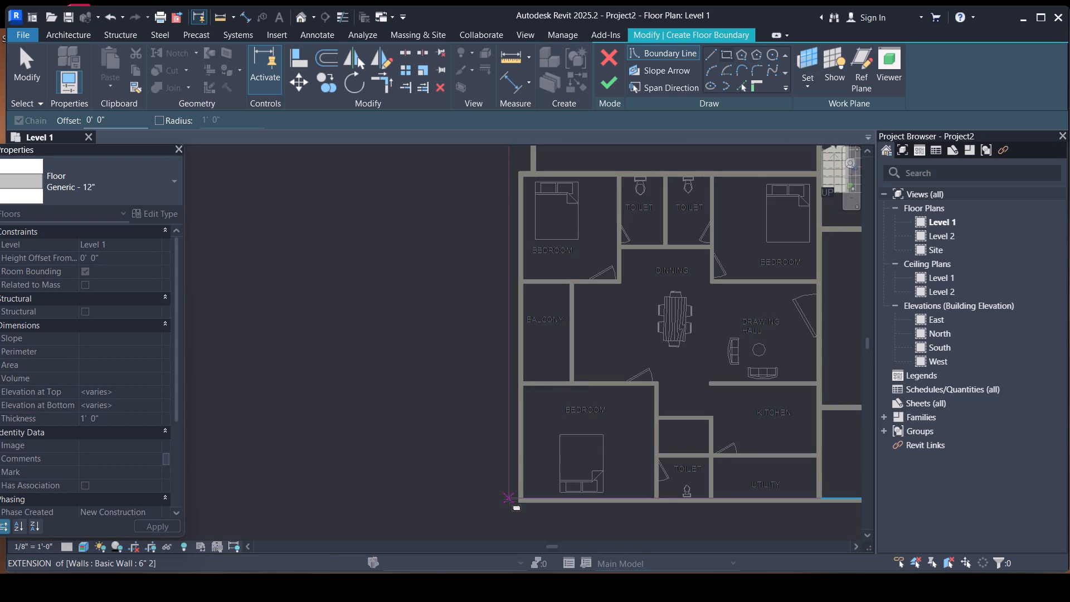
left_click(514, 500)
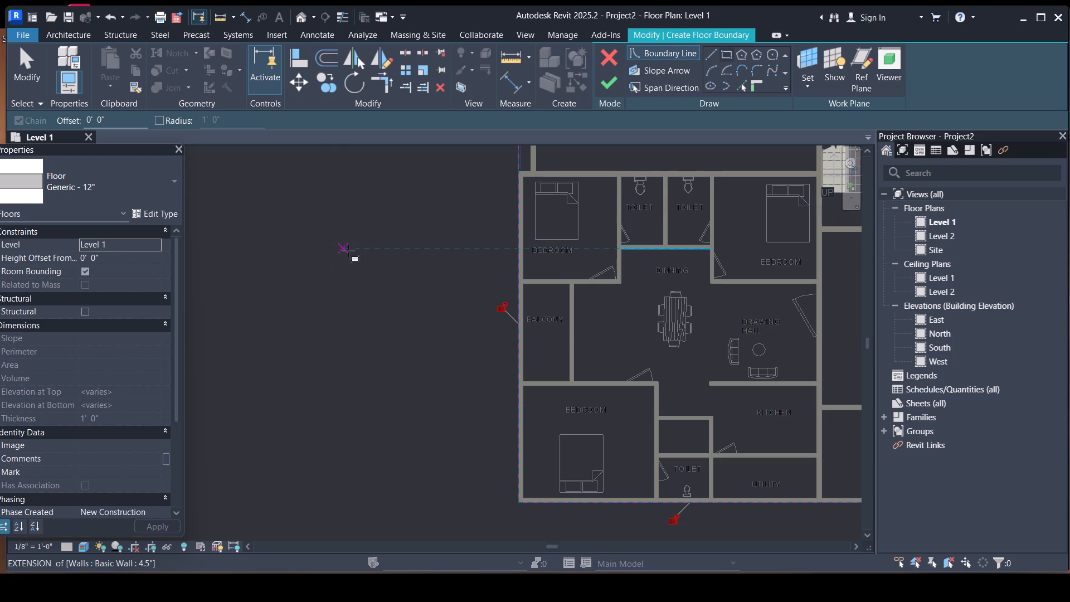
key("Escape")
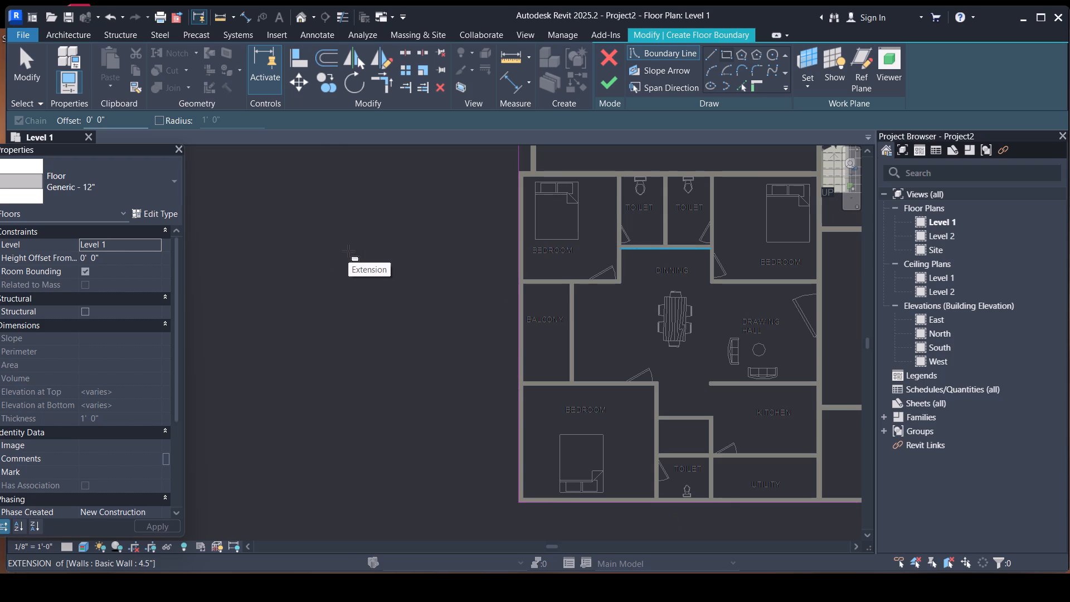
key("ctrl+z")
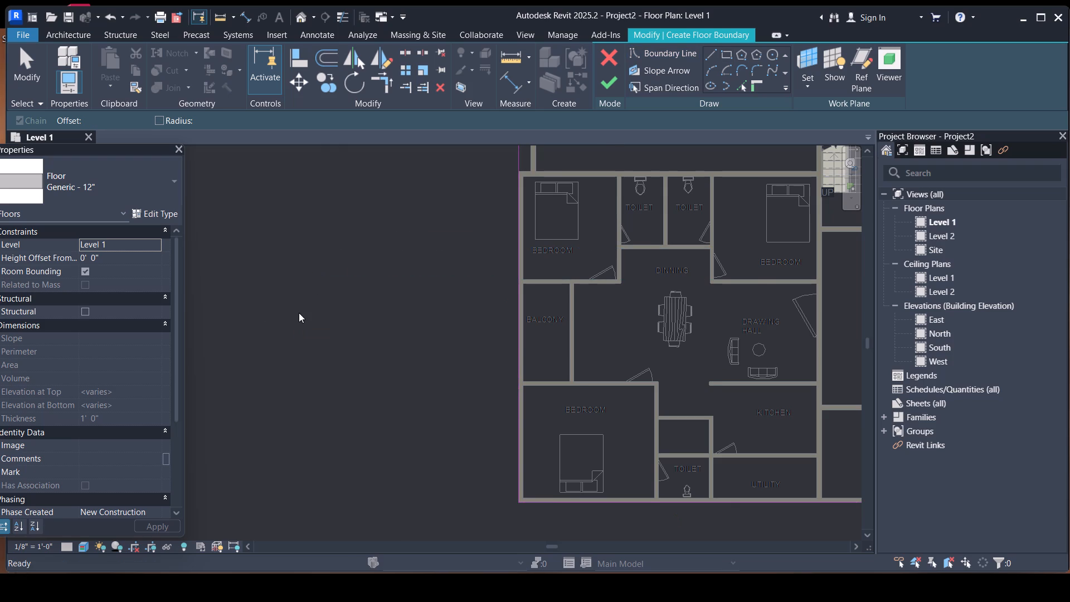
Duplicate the Generic - 12" floor type as a new type named FLOOR.
left_click(143, 210)
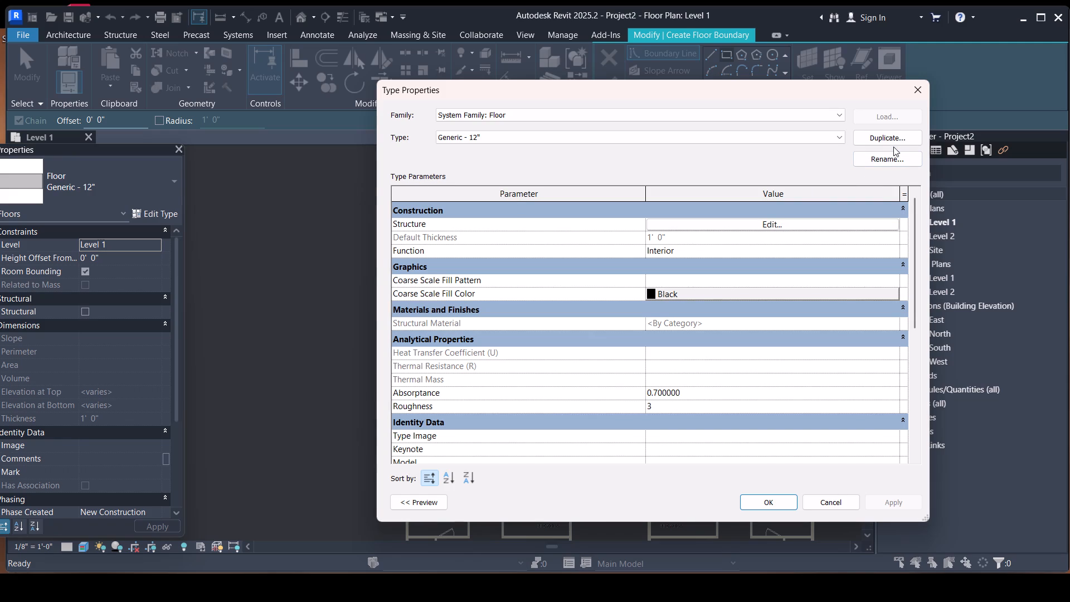
left_click(893, 147)
left_click(898, 139)
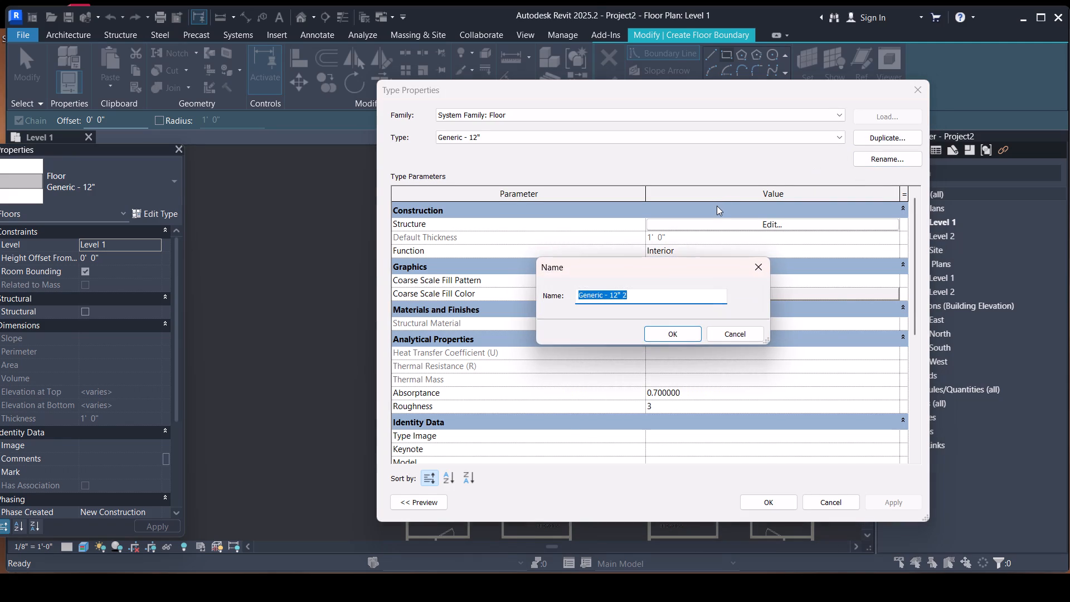
key("BackSpace")
type("FLOOR")
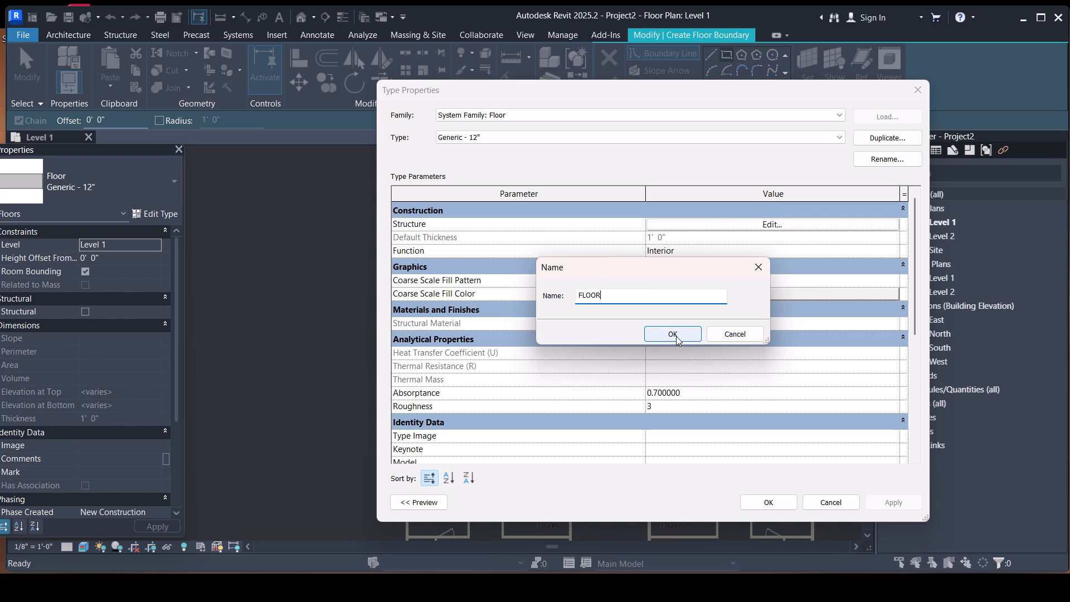
left_click(676, 336)
Set the structure layer thickness of the FLOOR type to 2' and apply the type changes.
left_click(702, 230)
left_click(675, 229)
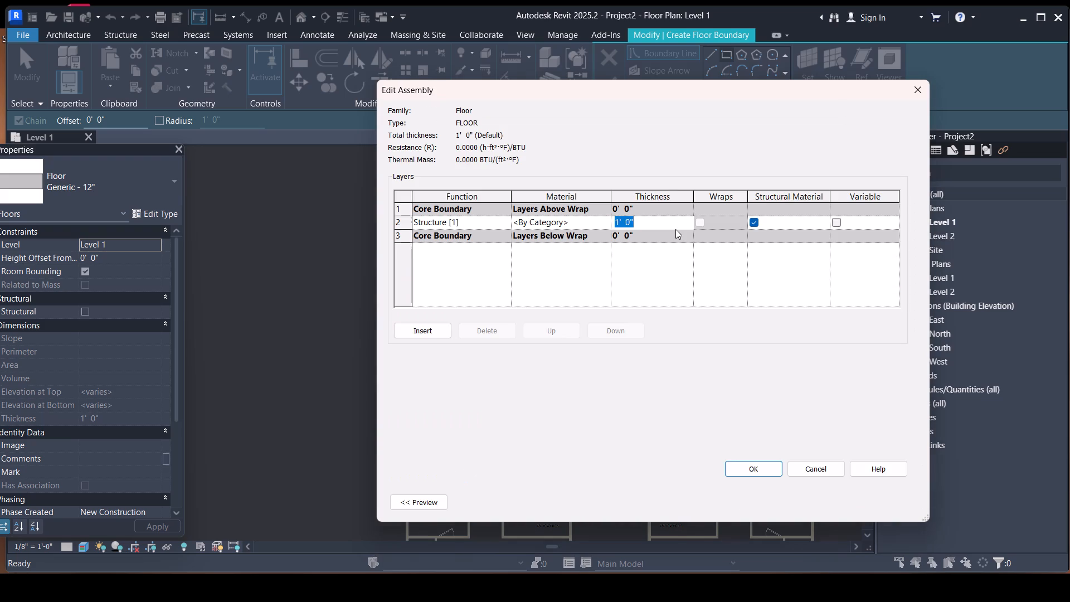
key("BackSpace")
type("2'")
left_click(735, 469)
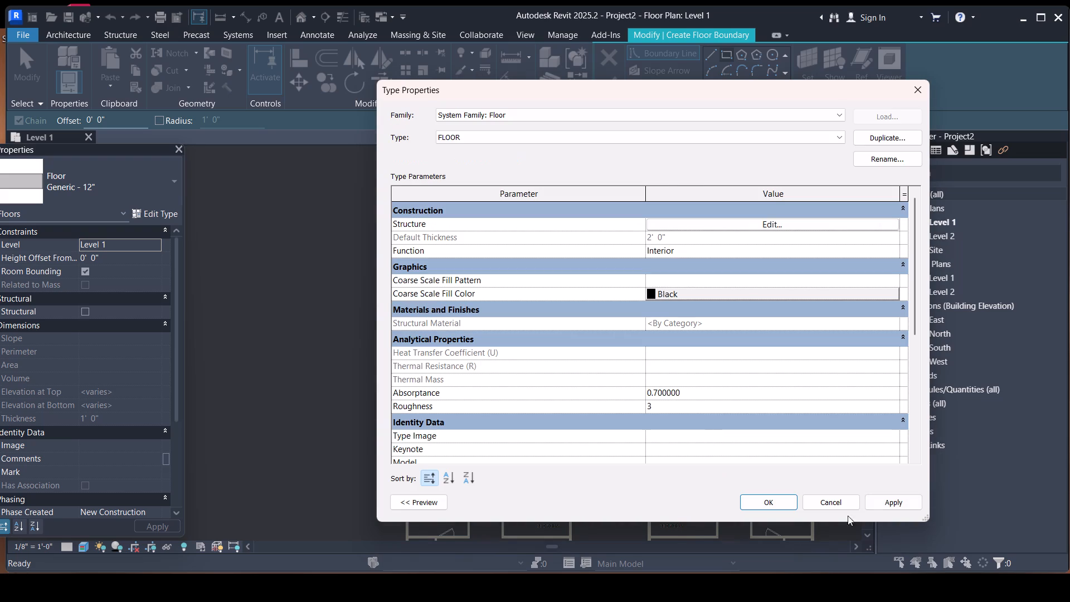
left_click(897, 507)
left_click(786, 507)
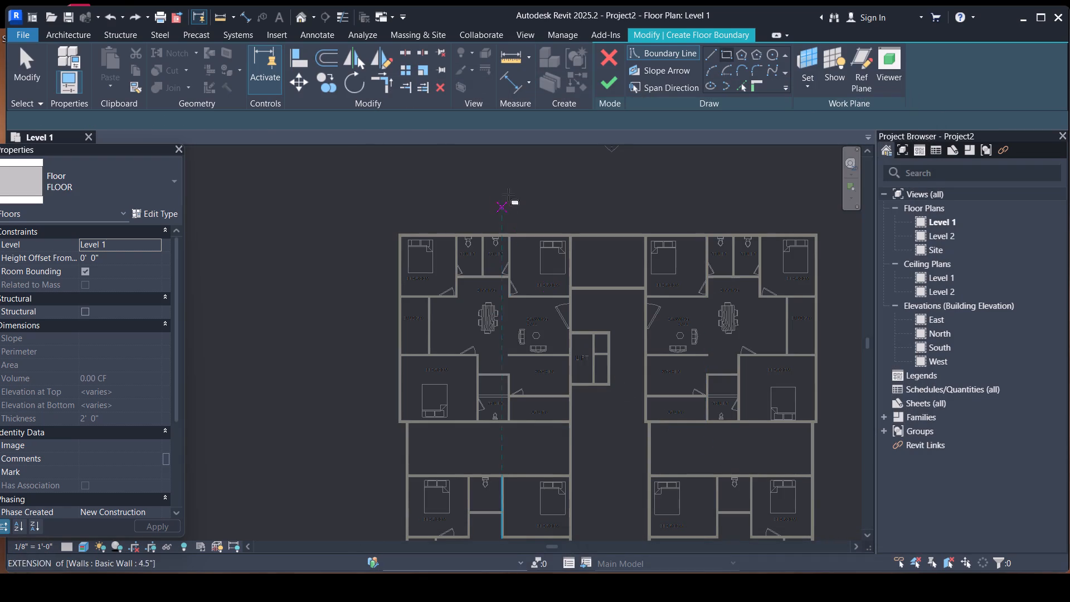
Sketch a rectangular floor boundary about 227' long between opposite outer corners of the building and finish the floor.
left_click(727, 52)
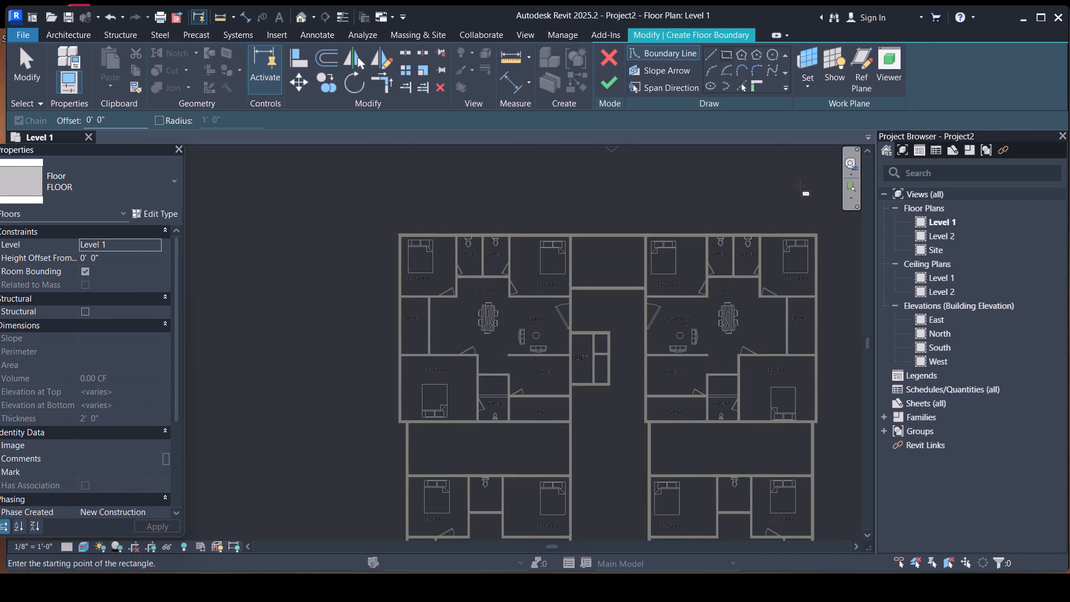
left_click(819, 233)
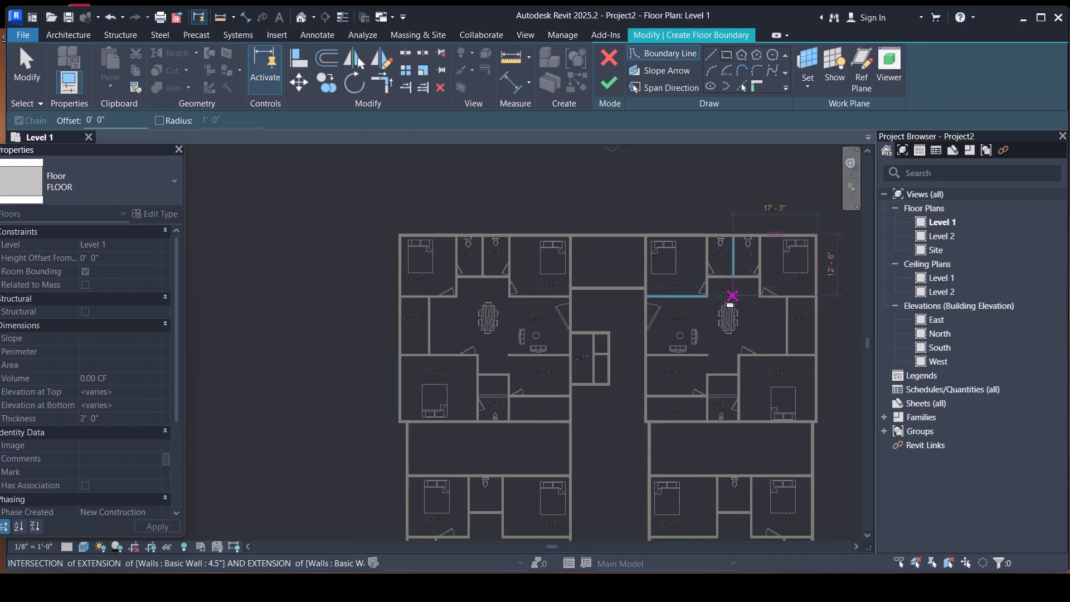
scroll(715, 296, "down", 2)
middle_click_drag(704, 312, 668, 225)
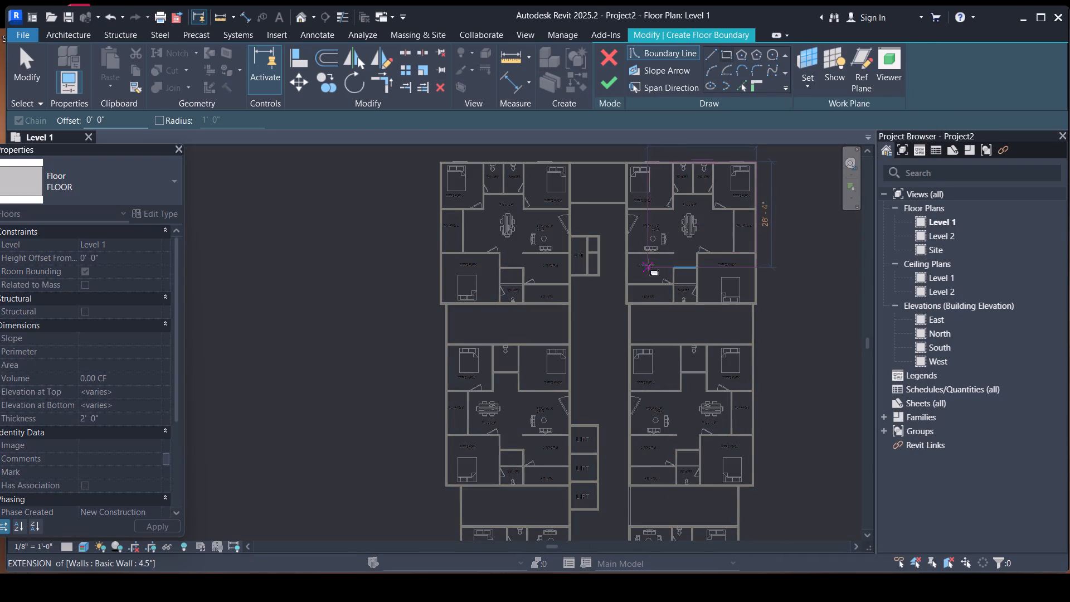
scroll(613, 259, "down", 8)
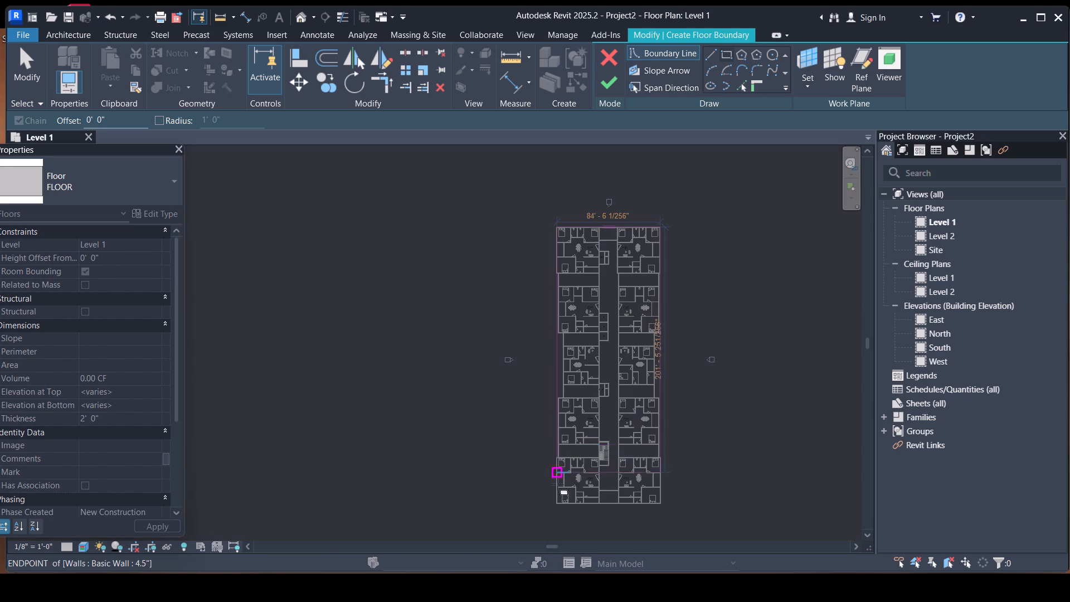
scroll(552, 501, "up", 4)
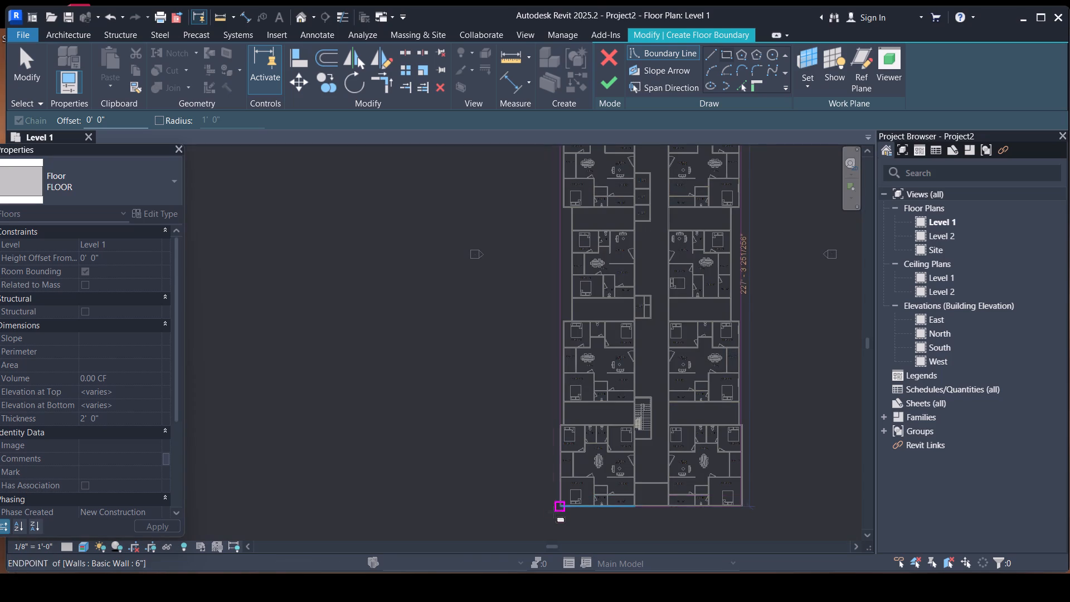
scroll(553, 512, "up", 4)
left_click(562, 504)
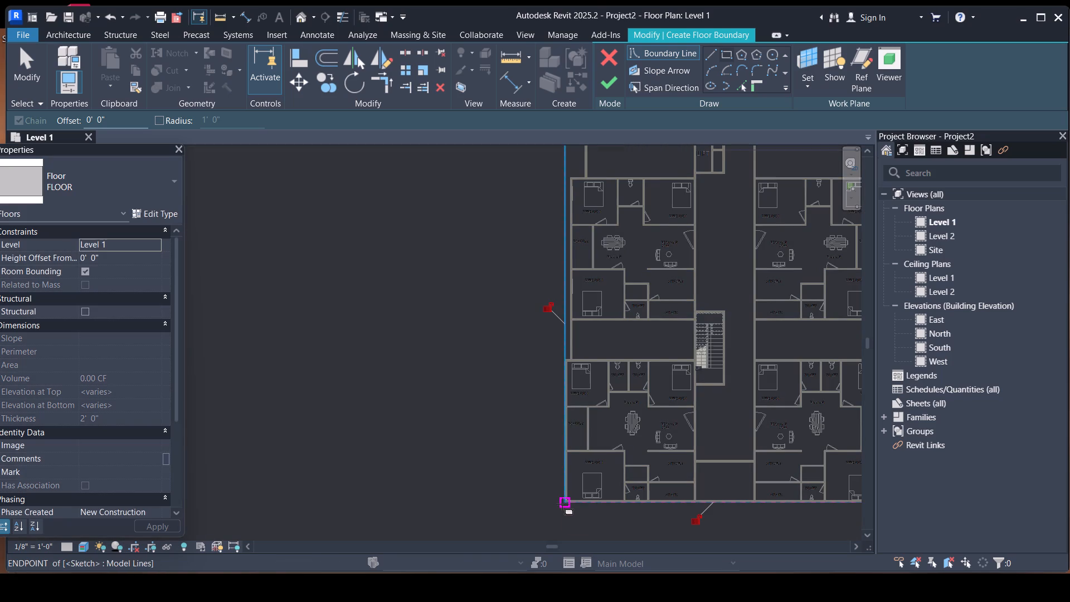
scroll(664, 401, "down", 8)
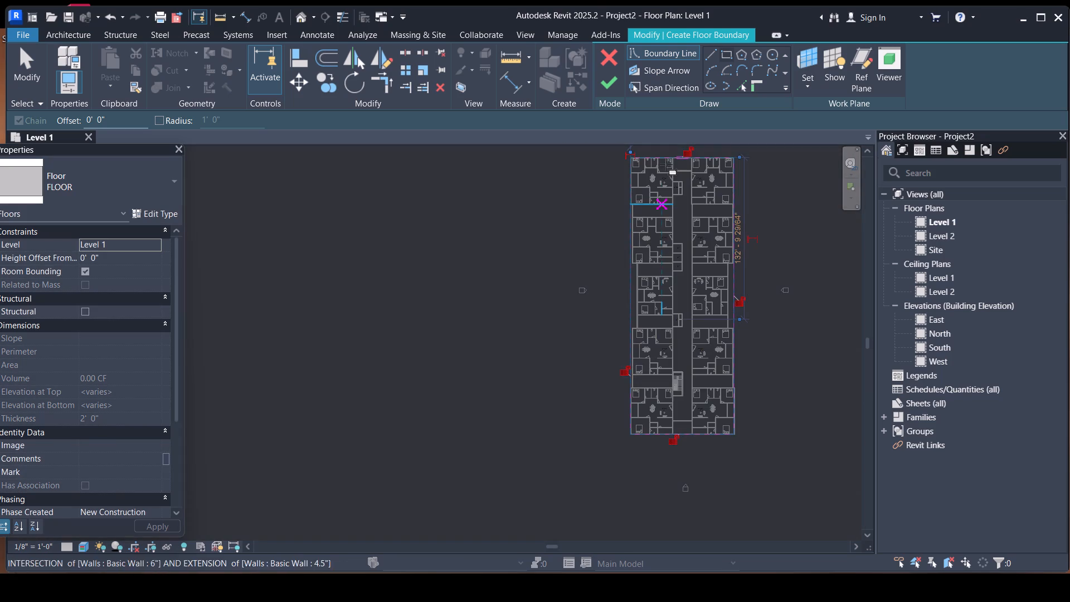
middle_click_drag(763, 199, 664, 236)
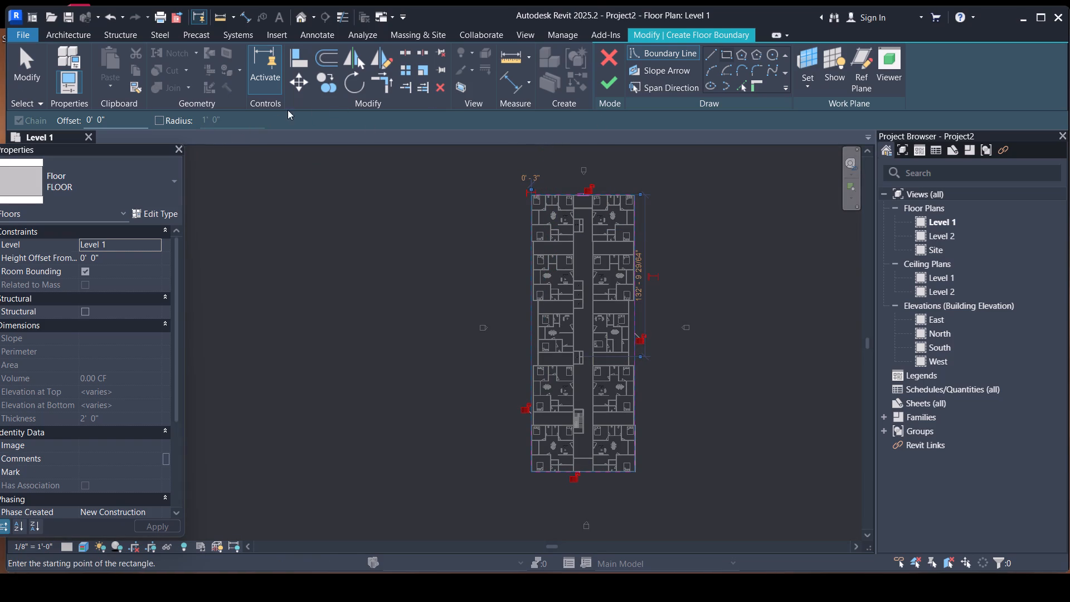
left_click(603, 89)
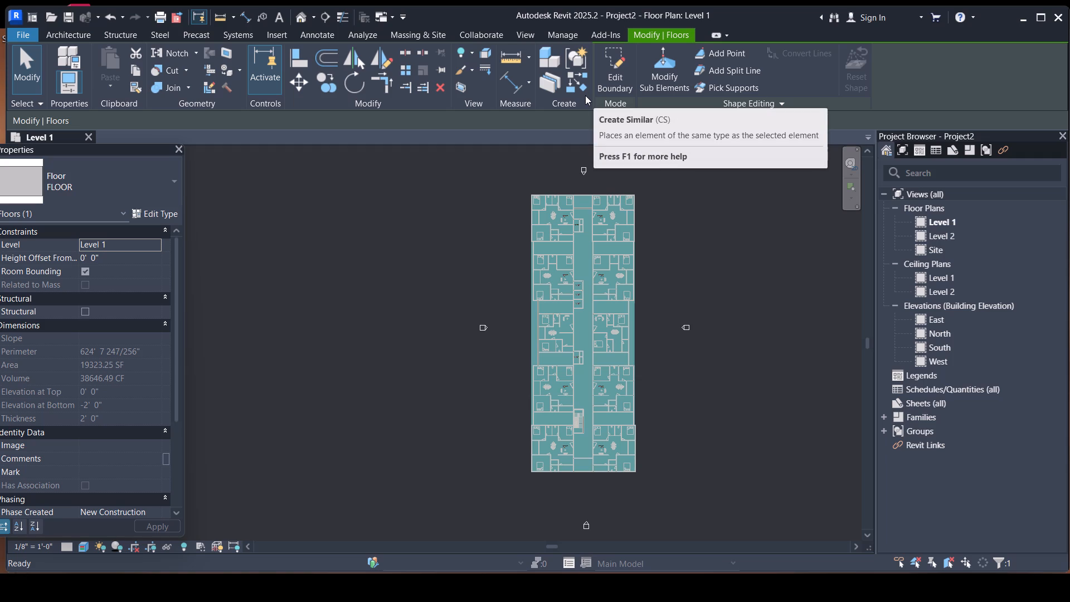
key("Escape")
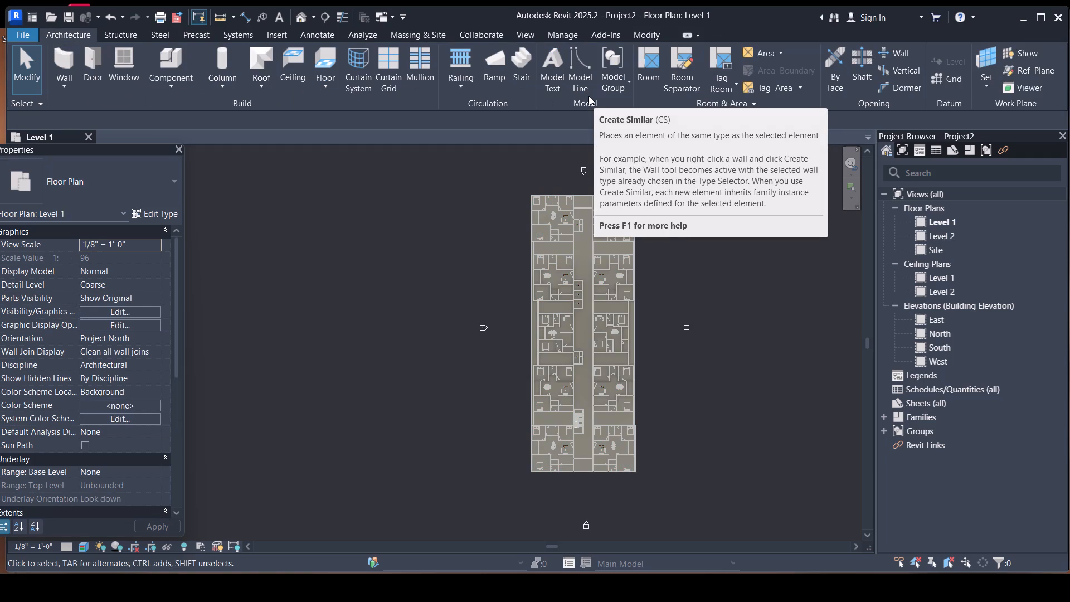
Examine the new floor's coverage against the outer walls across the Level 1 plan, selecting the floor.
scroll(571, 205, "up", 1)
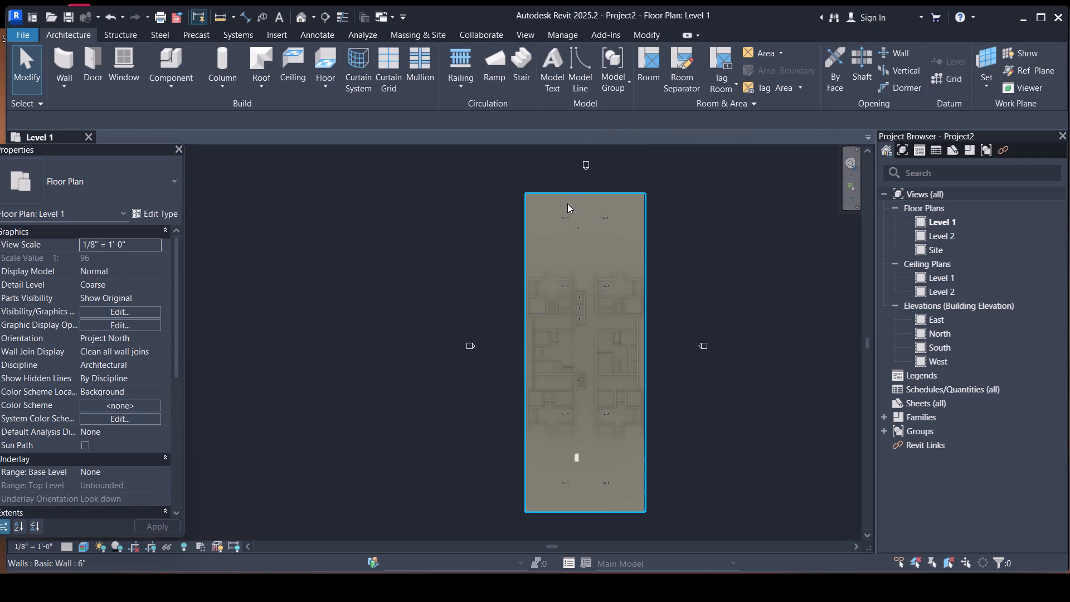
scroll(567, 203, "up", 6)
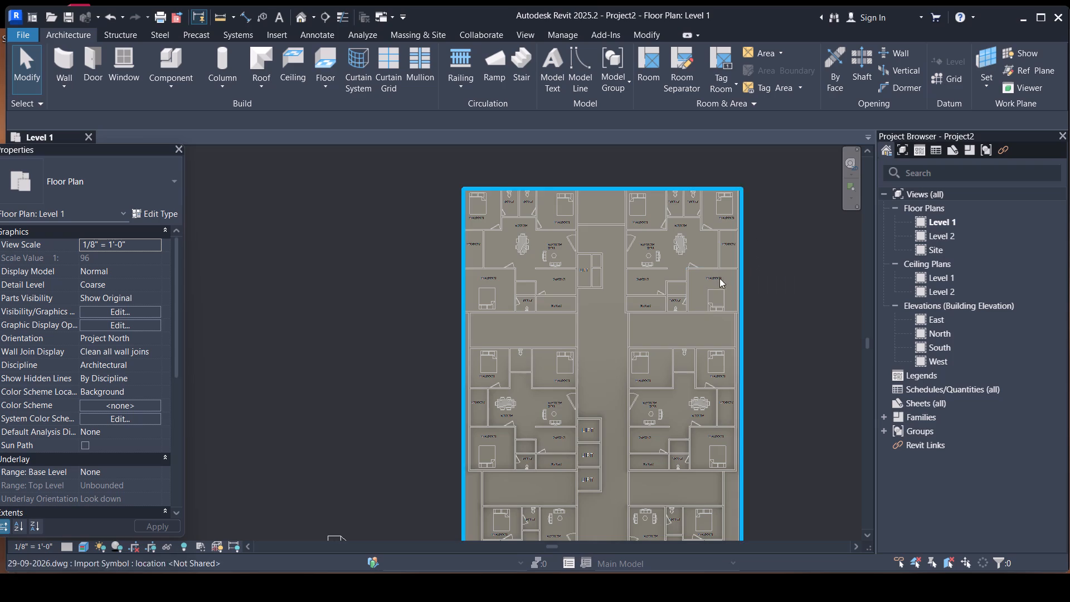
scroll(539, 247, "down", 3)
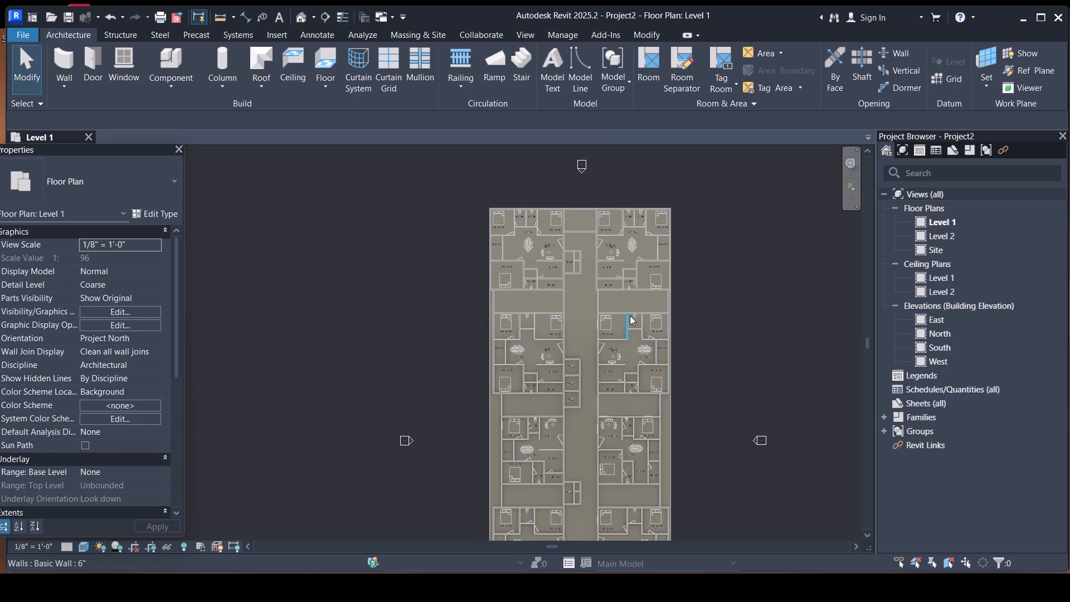
left_click(487, 424)
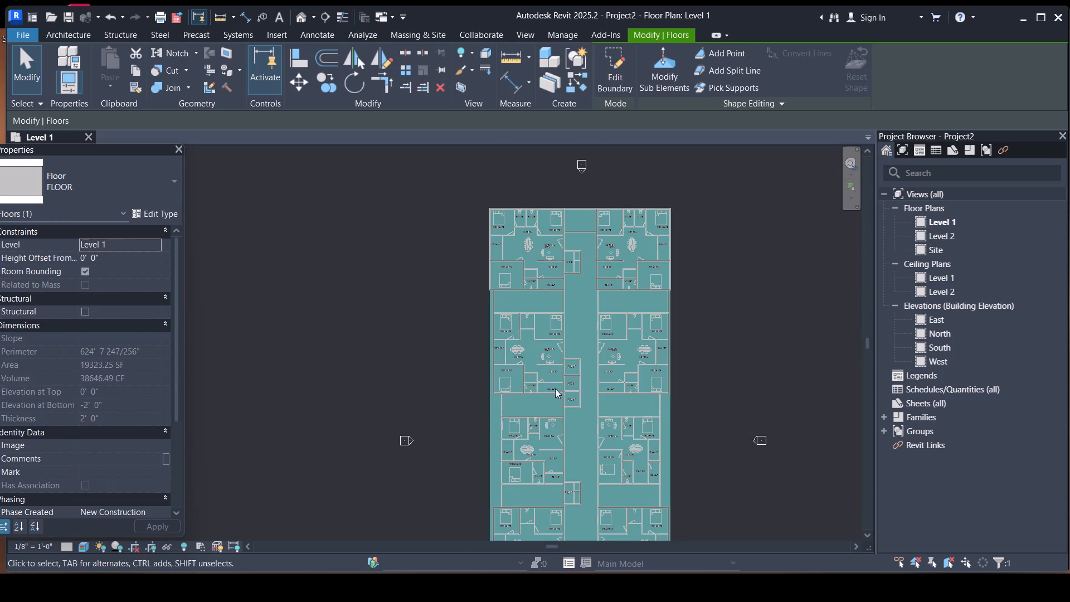
scroll(597, 299, "down", 4)
middle_click_drag(583, 361, 585, 345)
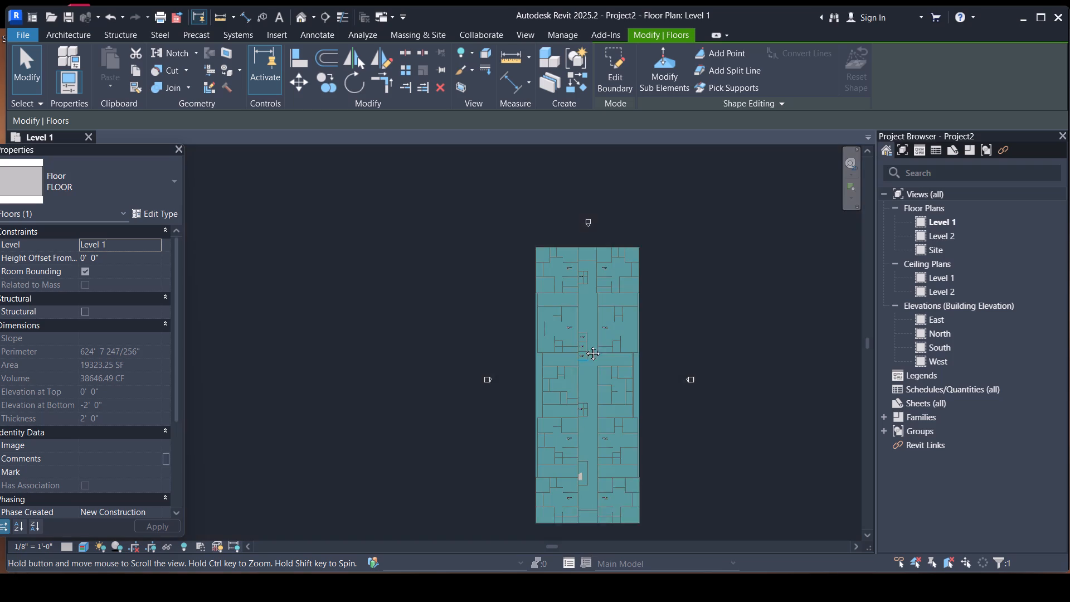
middle_click_drag(585, 345, 556, 303)
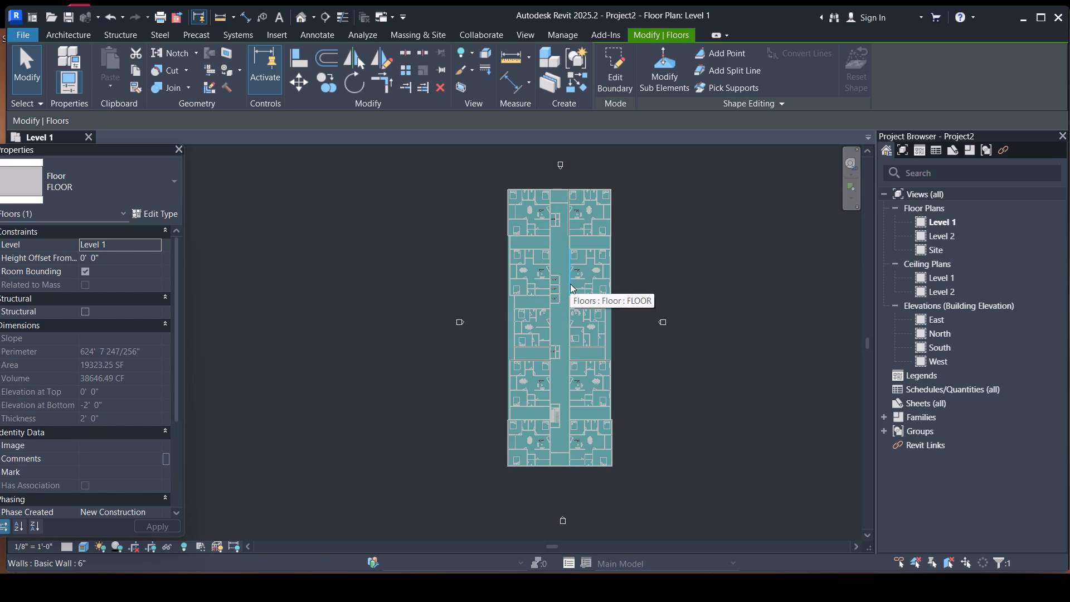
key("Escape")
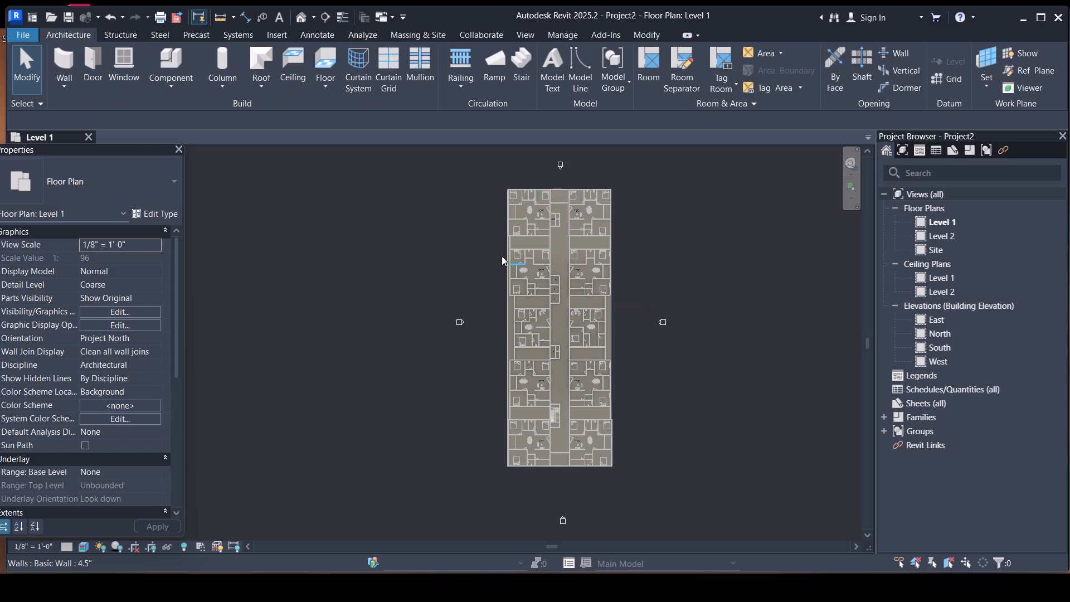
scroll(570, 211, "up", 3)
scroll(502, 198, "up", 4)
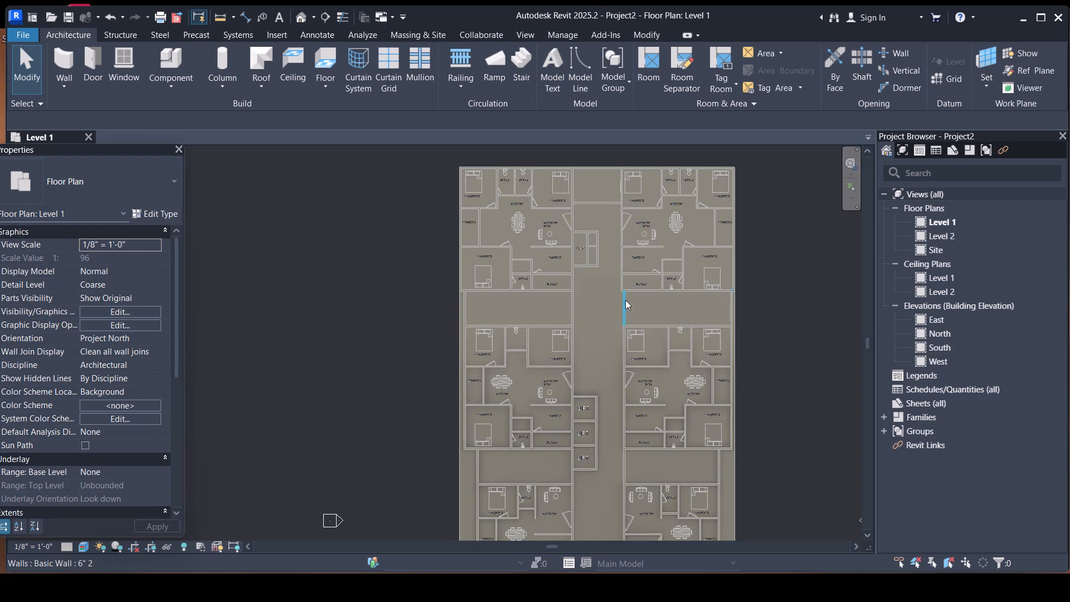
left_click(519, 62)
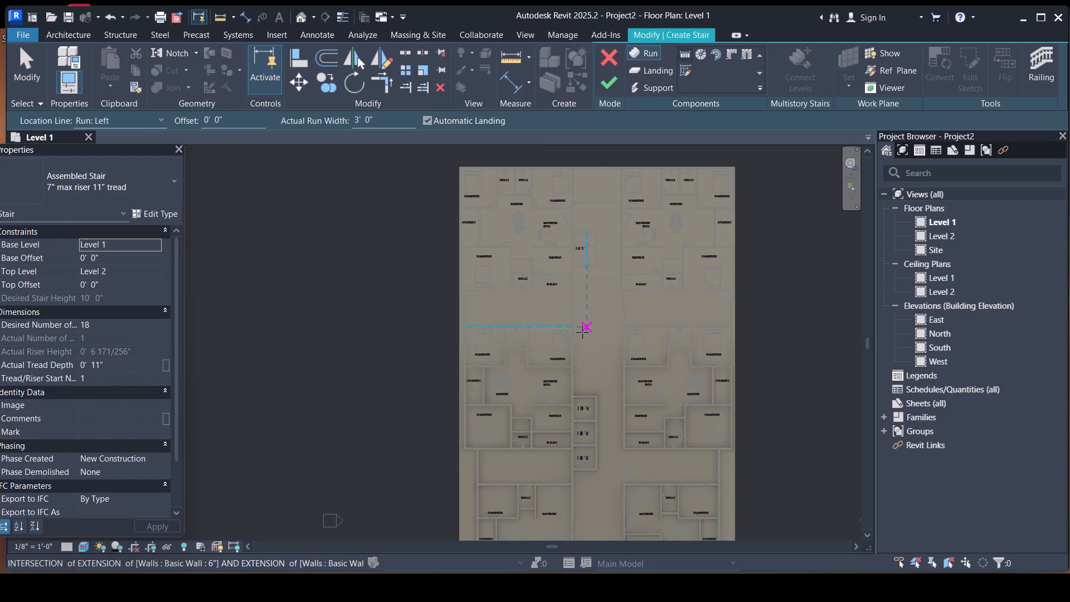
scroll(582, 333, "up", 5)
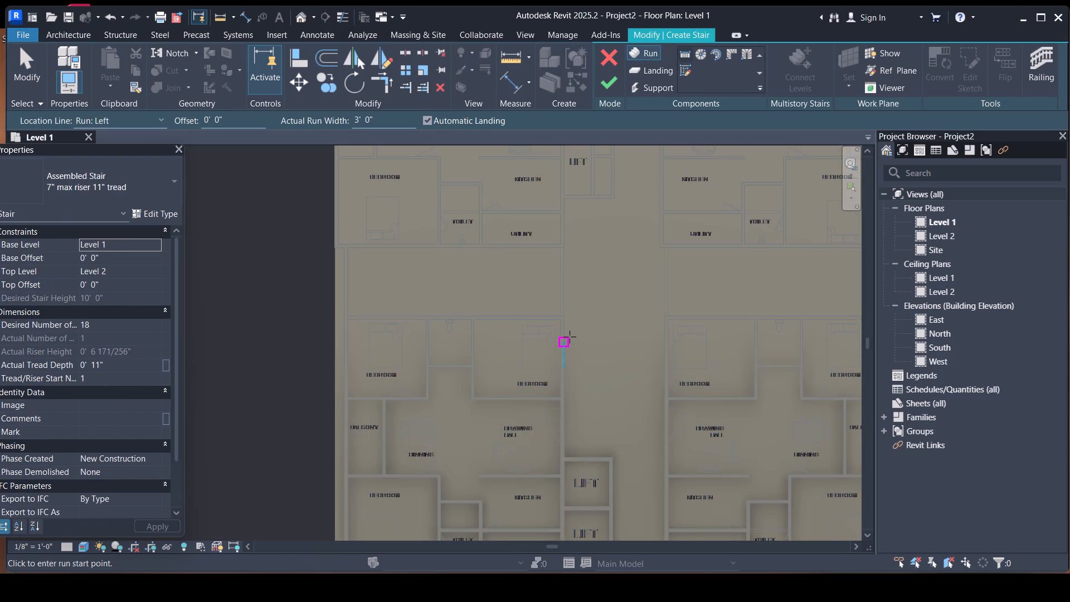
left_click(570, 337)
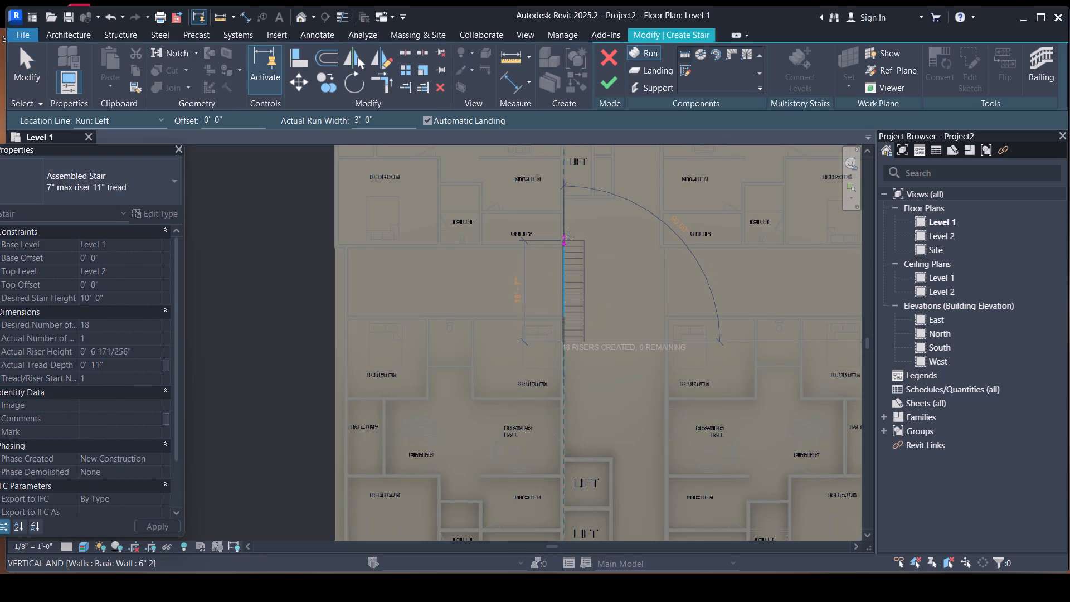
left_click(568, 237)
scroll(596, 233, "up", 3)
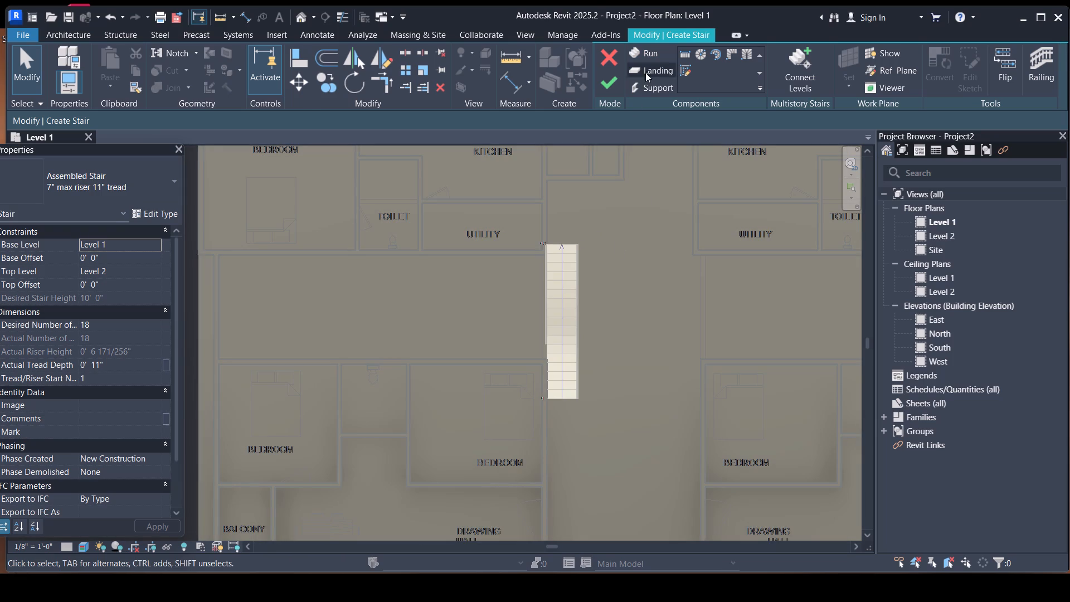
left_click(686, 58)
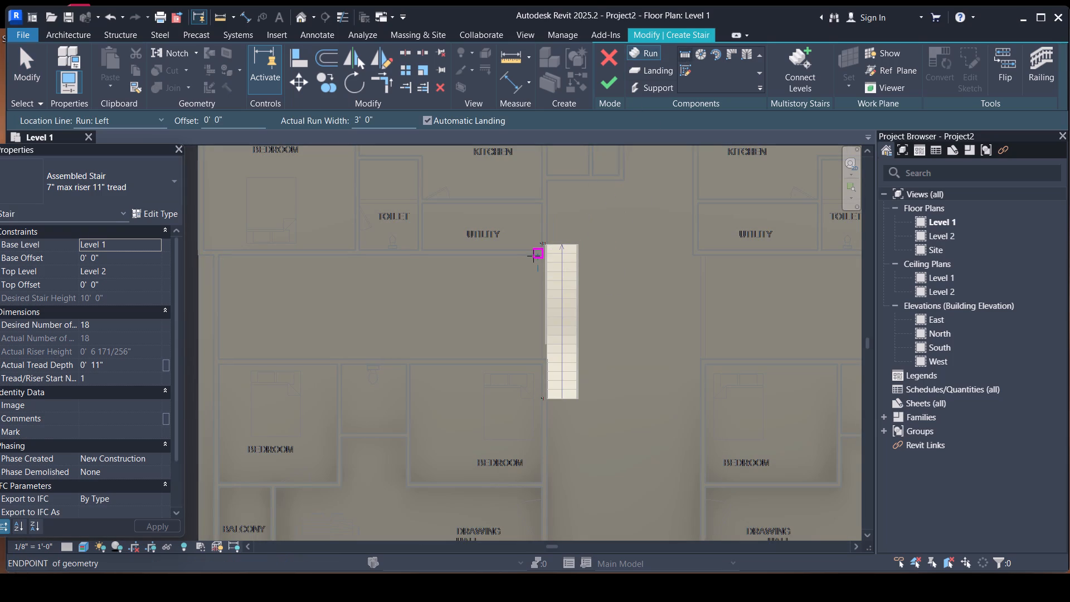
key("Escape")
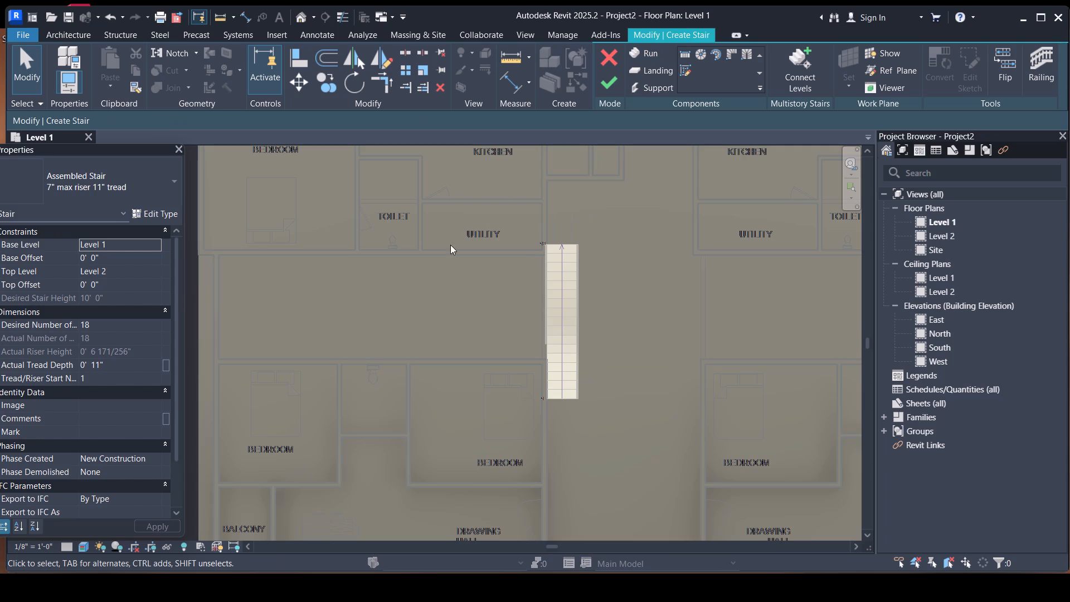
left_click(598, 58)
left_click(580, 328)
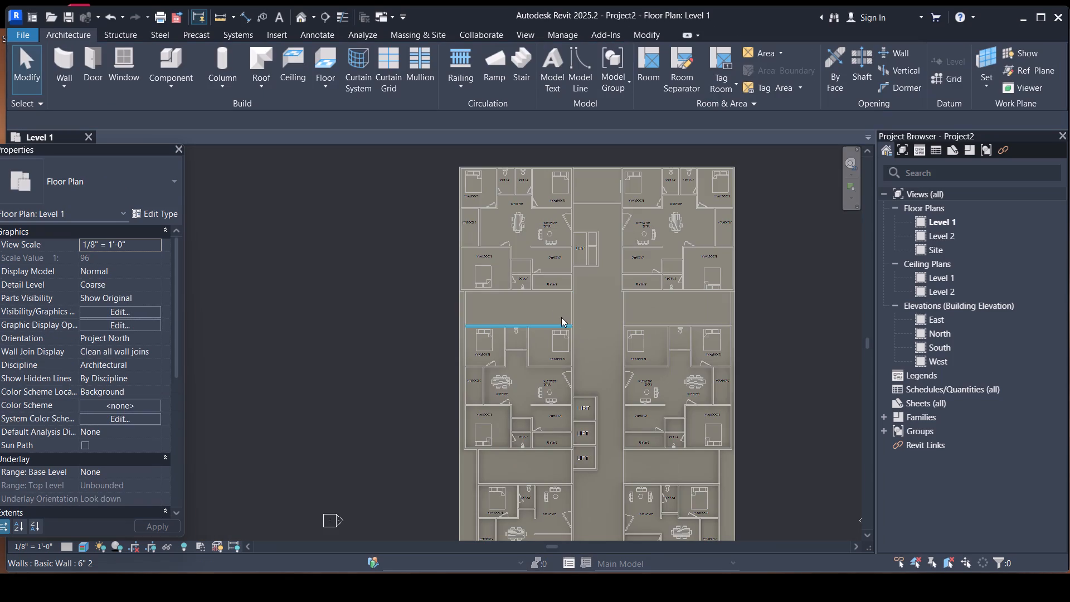
Draw three architectural walls of type Basic Wall 6" enclosing a 7' wide rectangular stairwell against the corridor wall below the upper lift.
left_click(69, 83)
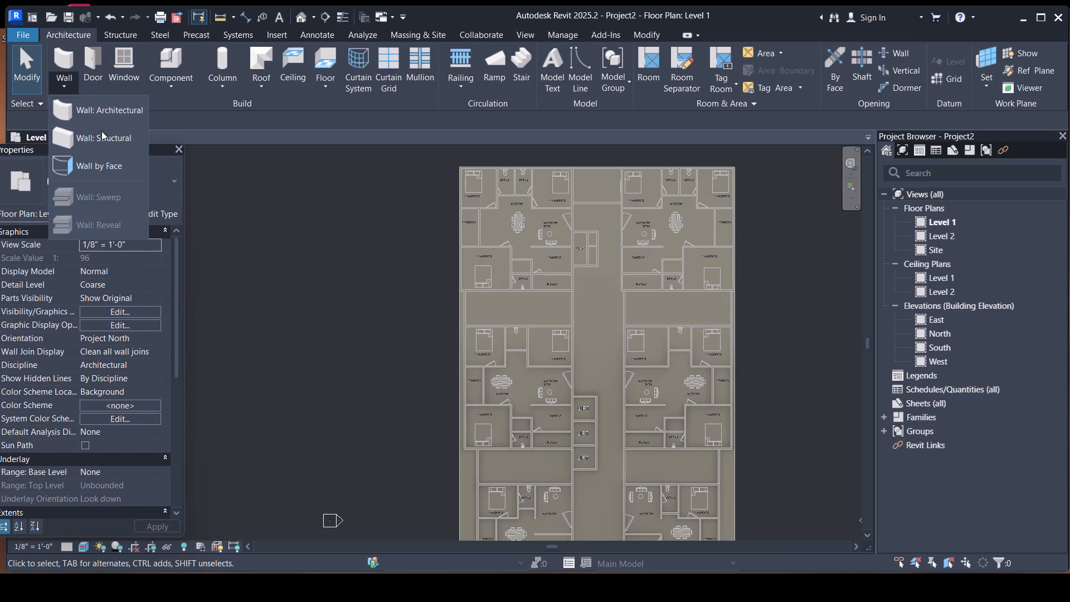
left_click(115, 118)
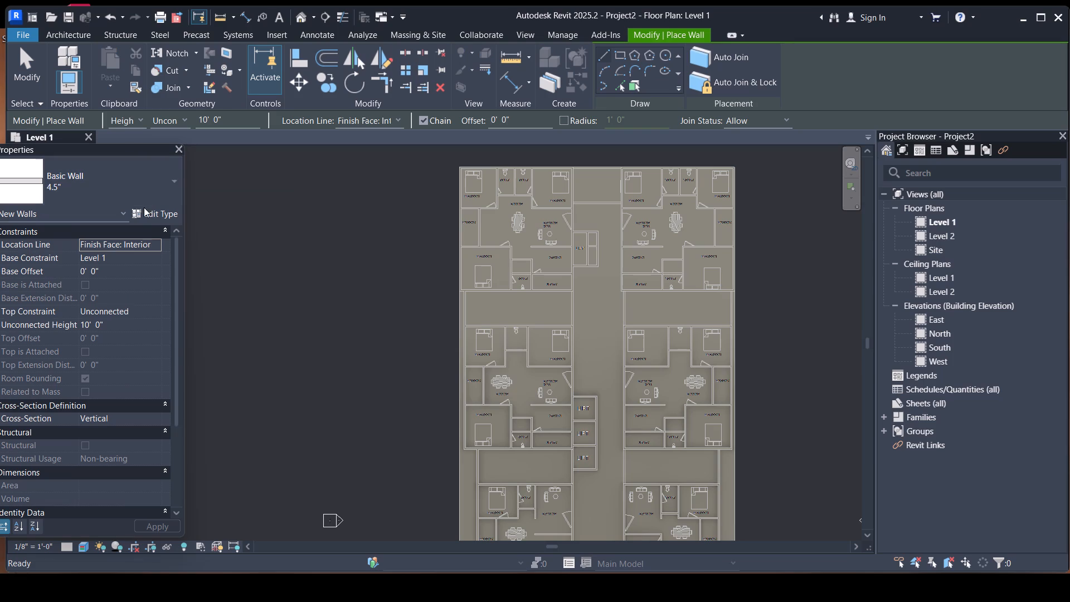
left_click(171, 181)
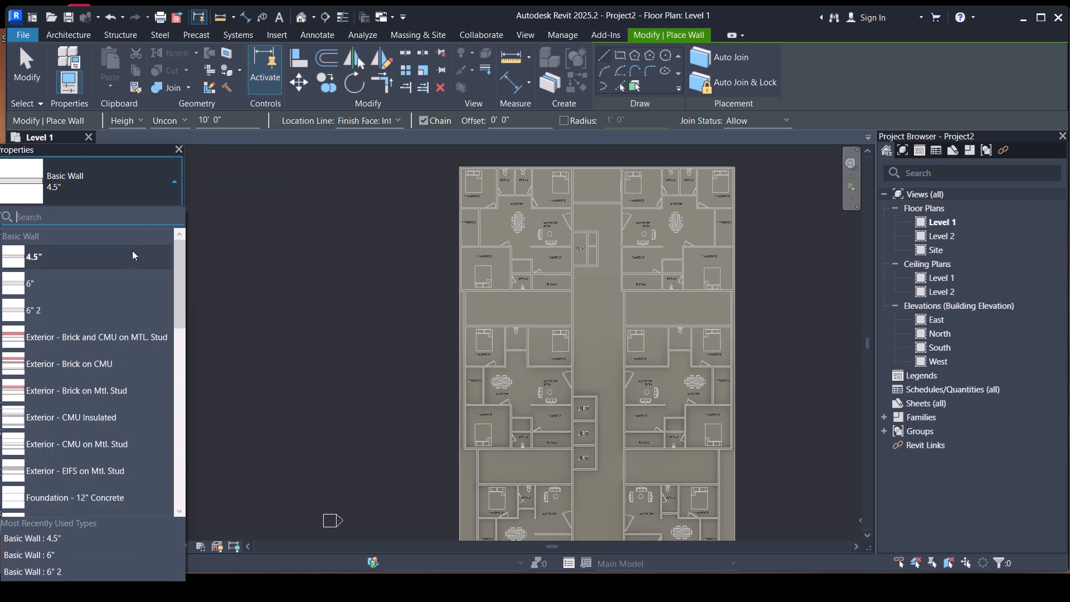
left_click(115, 283)
scroll(591, 282, "up", 3)
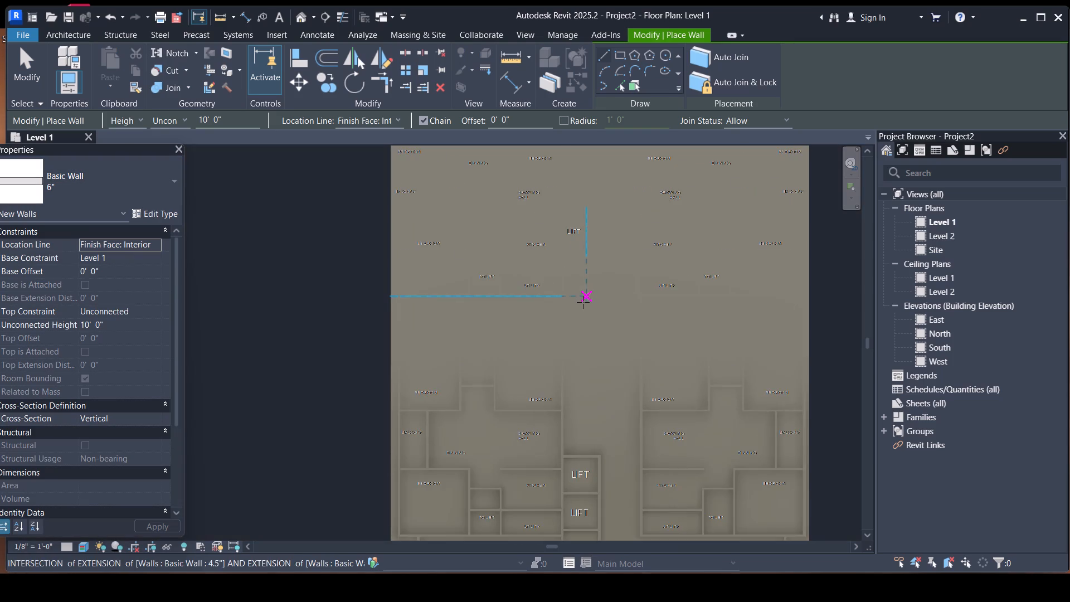
middle_click_drag(583, 302, 514, 233)
scroll(498, 203, "up", 3)
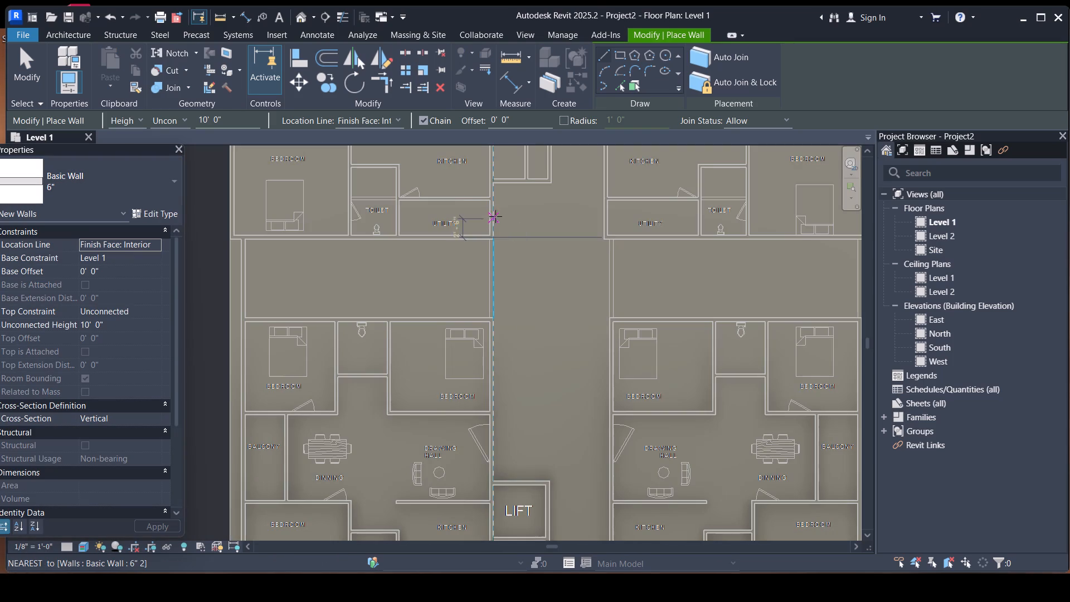
left_click(495, 220)
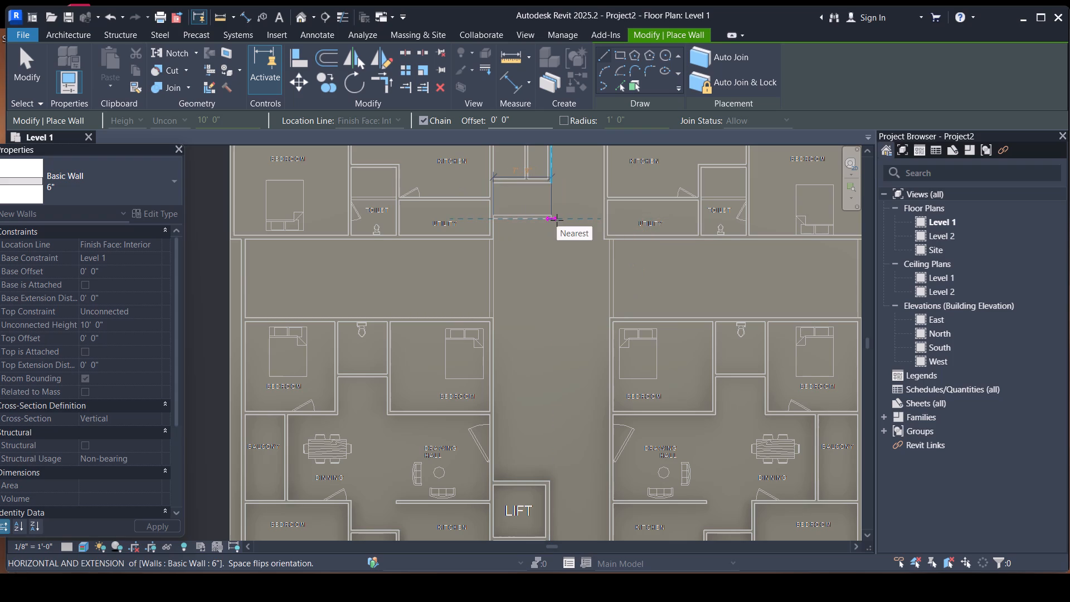
type("7'")
key("Return")
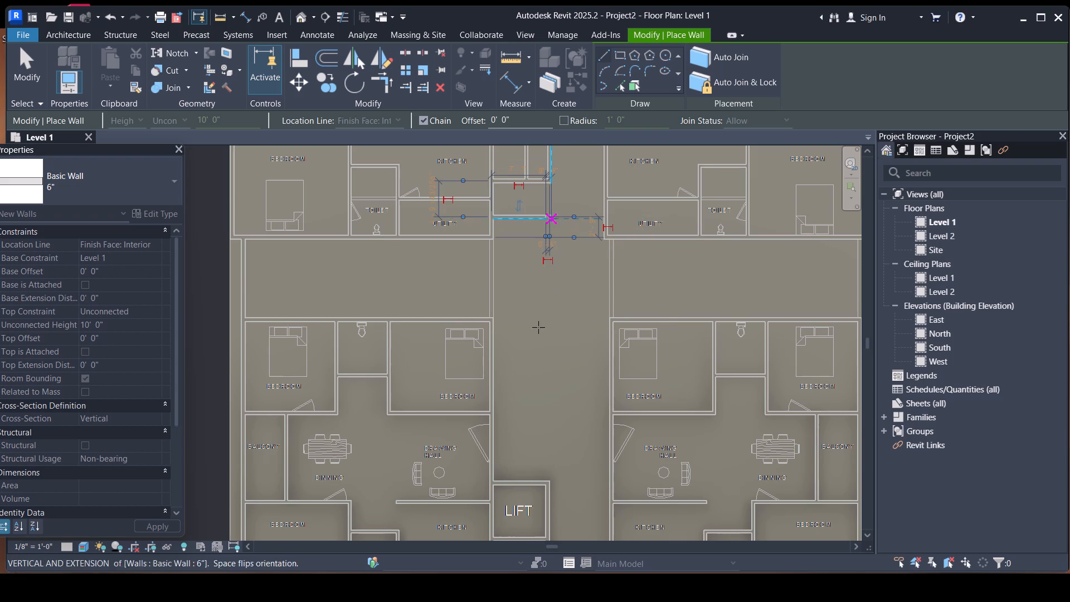
scroll(547, 351, "up", 3)
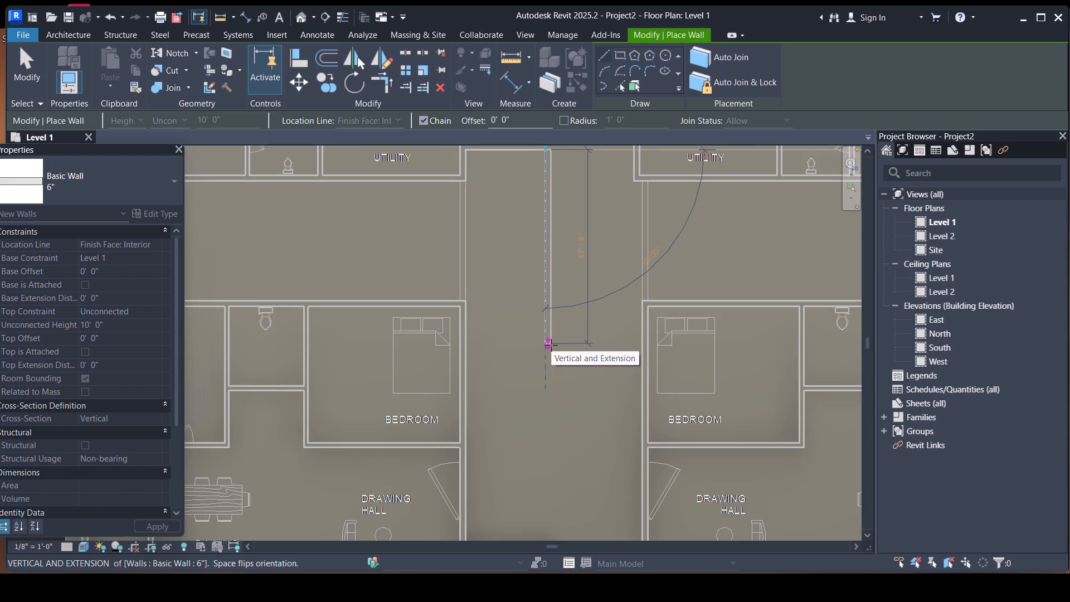
left_click(552, 343)
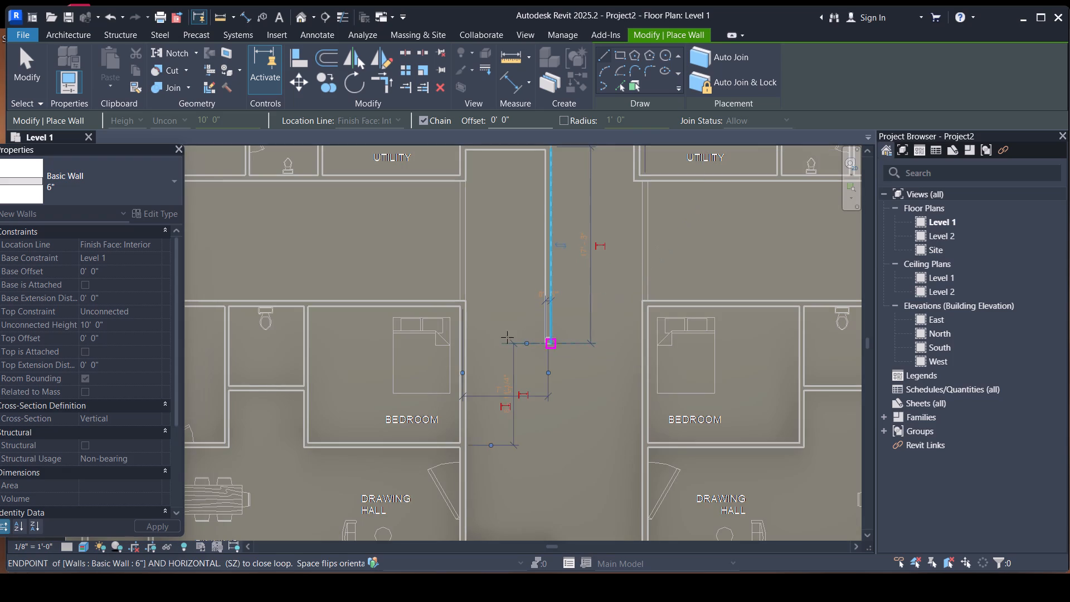
left_click(469, 346)
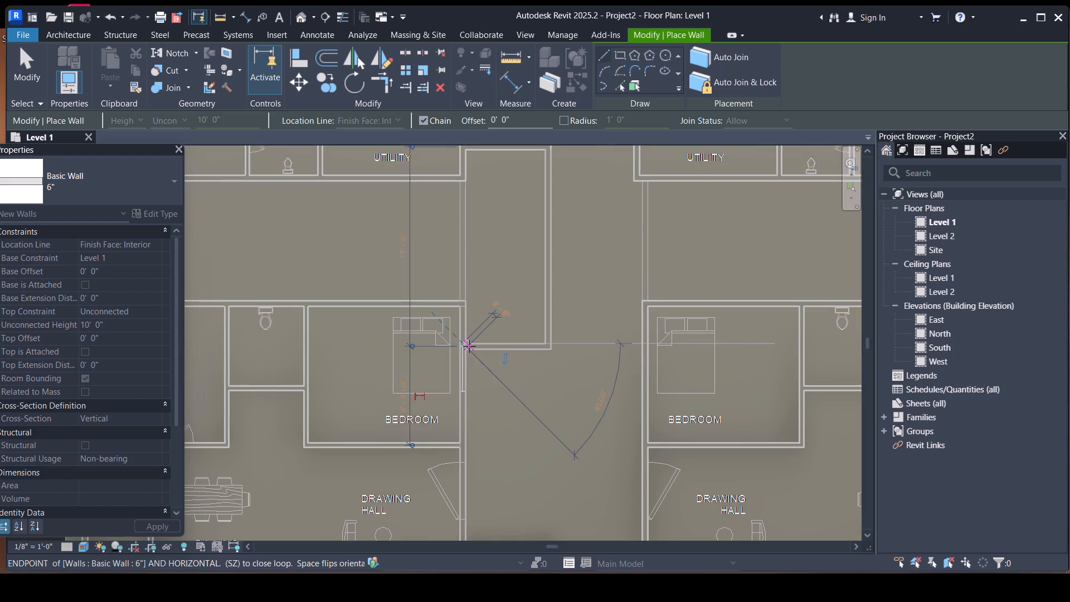
key("Escape")
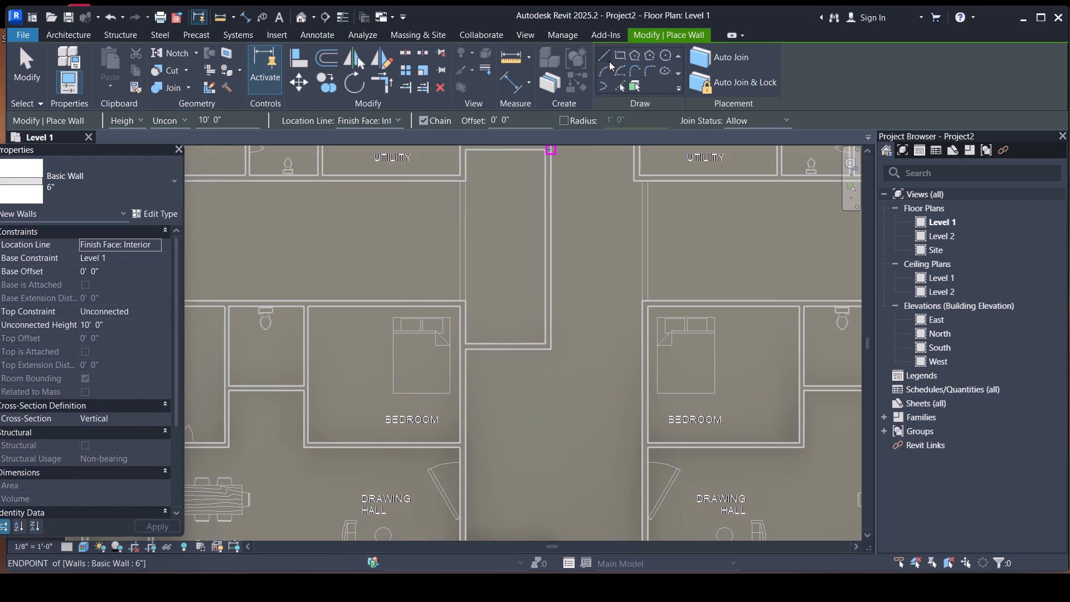
Start a new stair and try to place a straight run down along the stairwell's corridor-wall side.
left_click(91, 38)
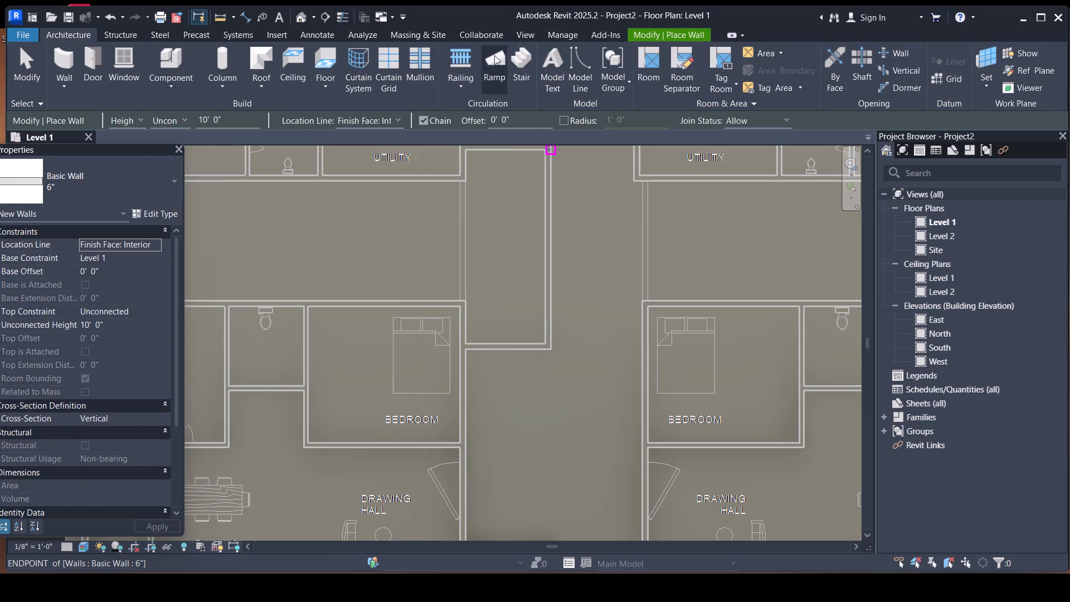
left_click(514, 65)
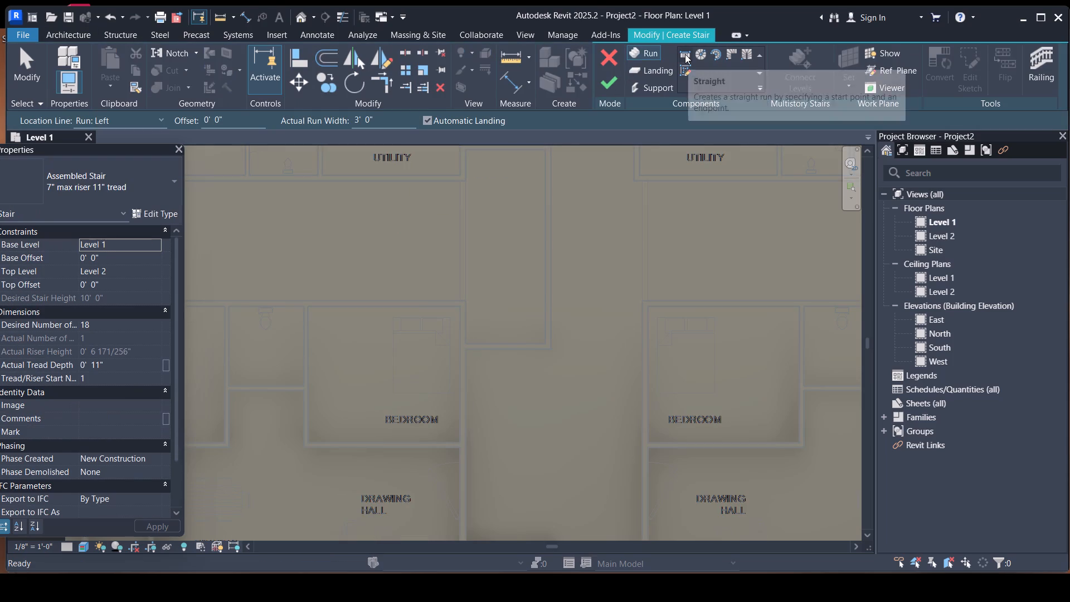
left_click(685, 54)
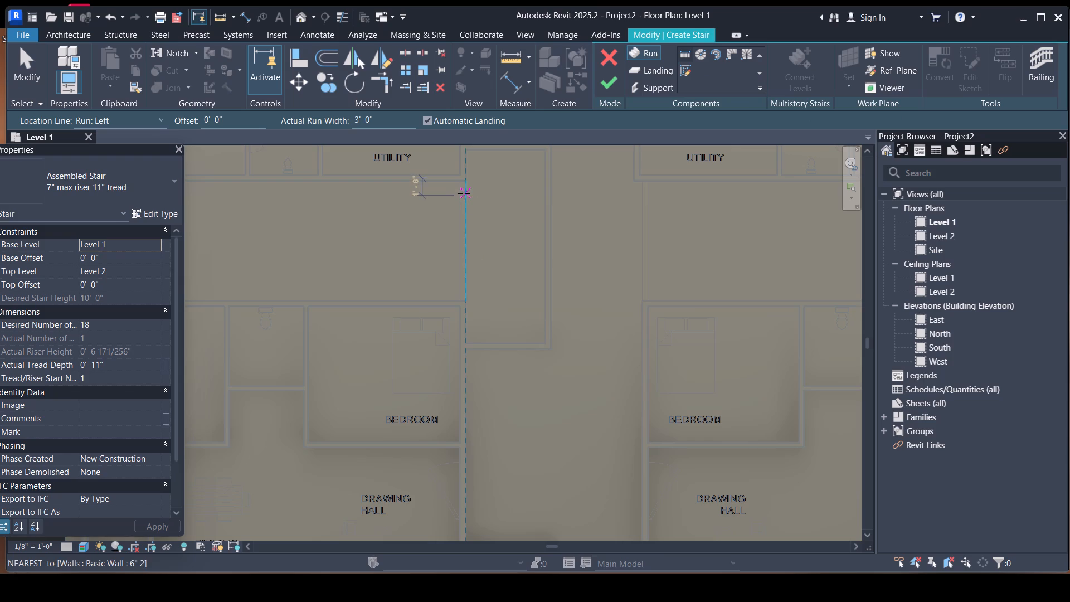
left_click(464, 192)
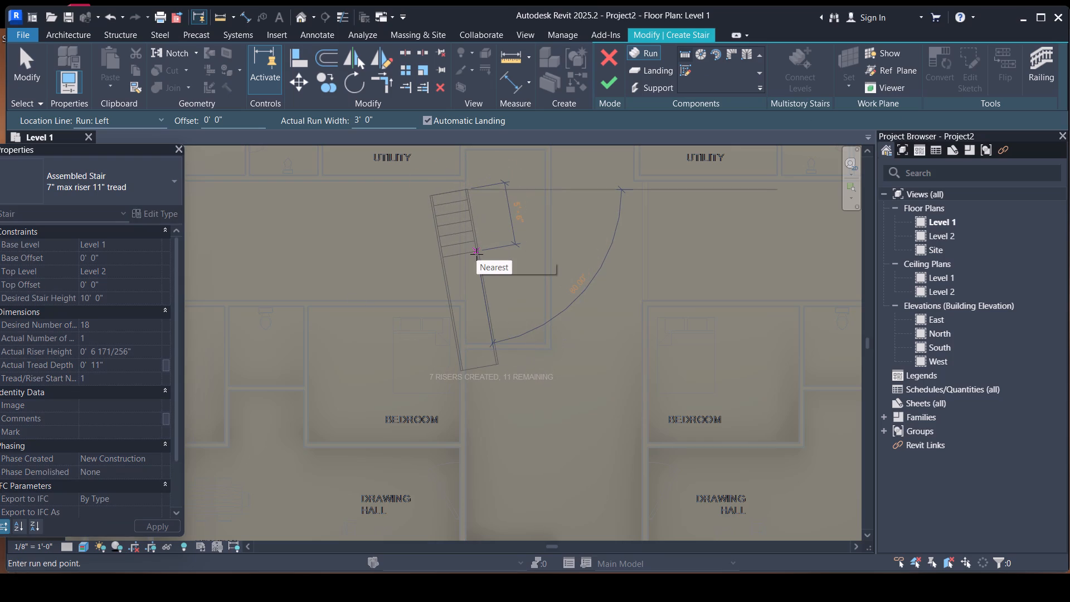
key("Escape")
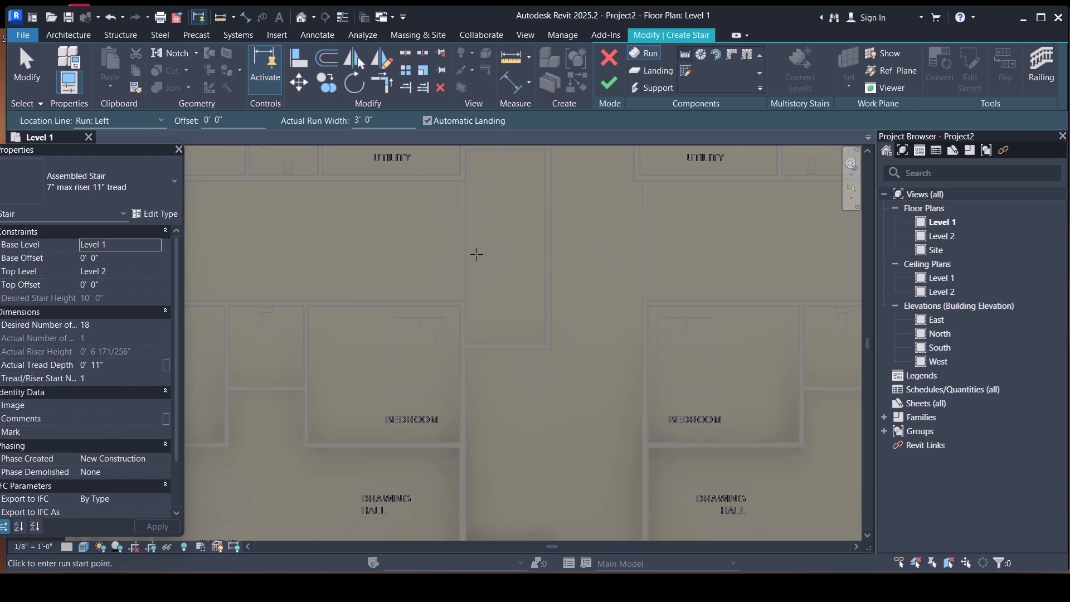
left_click(466, 190)
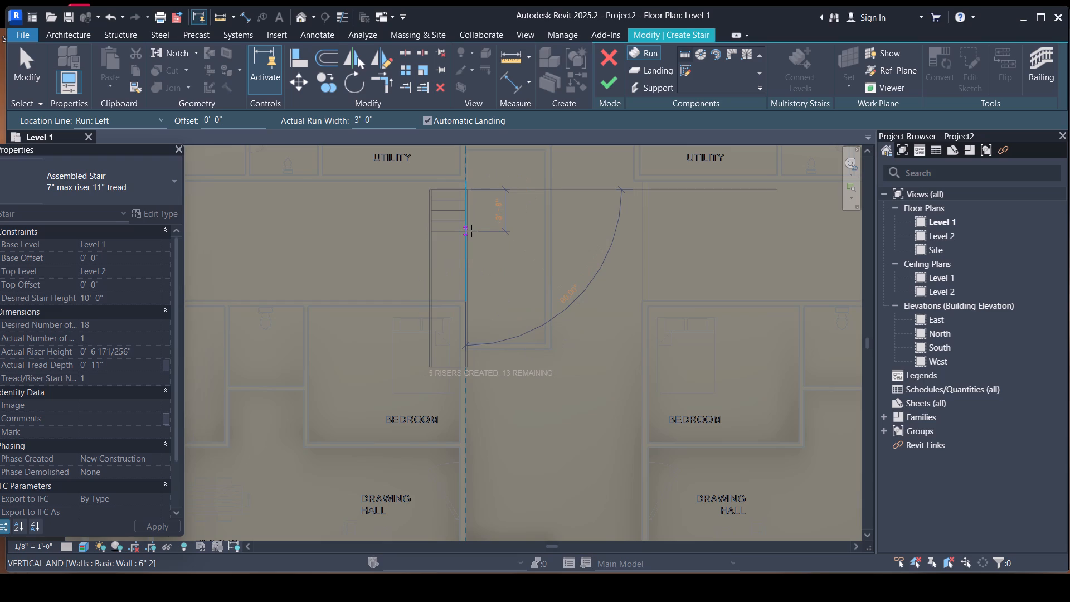
key("space")
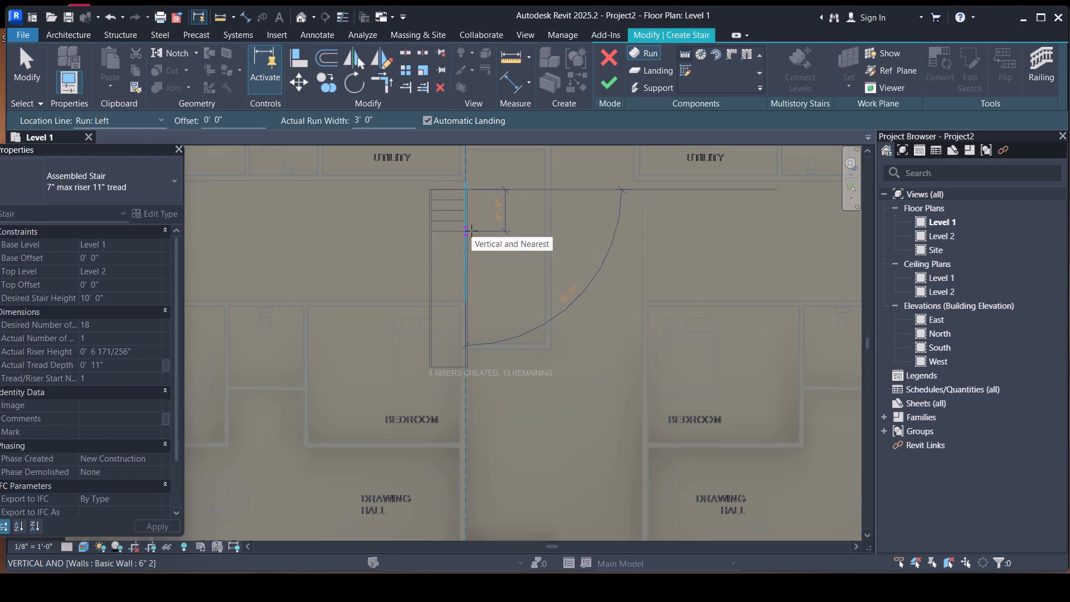
key("Escape")
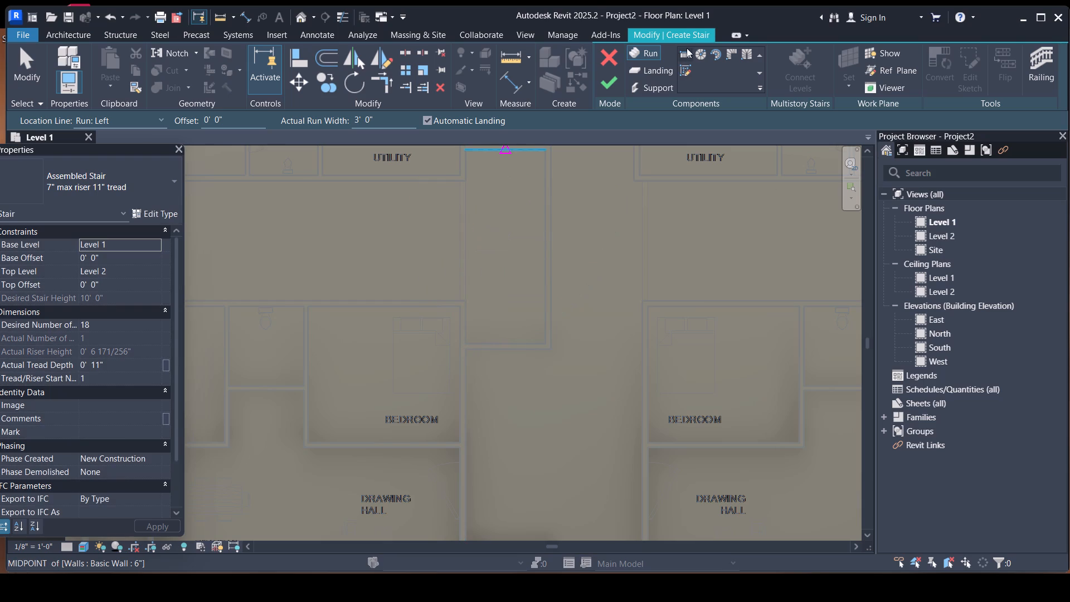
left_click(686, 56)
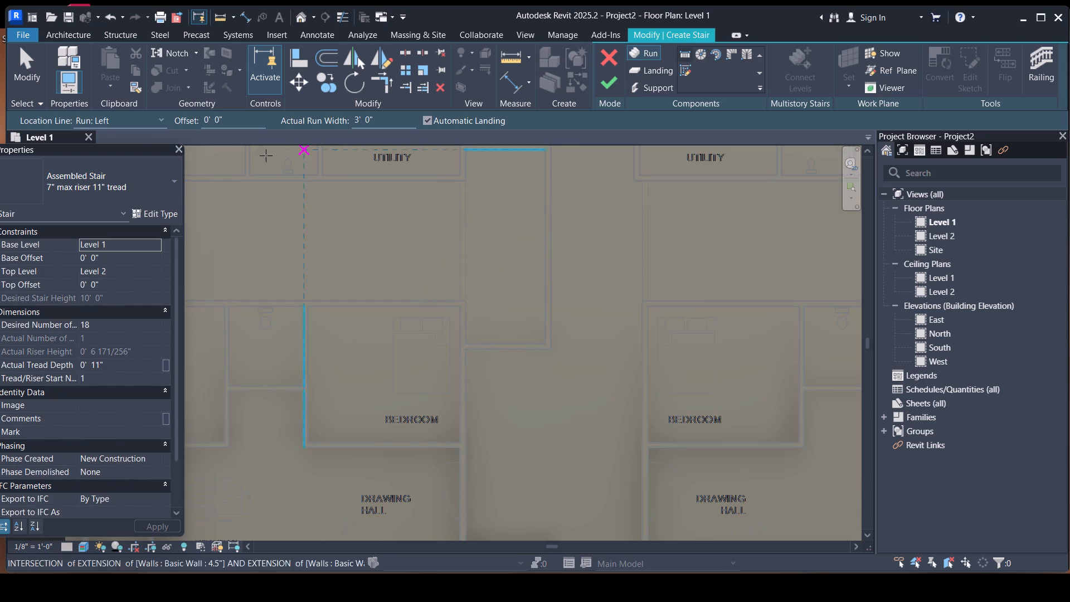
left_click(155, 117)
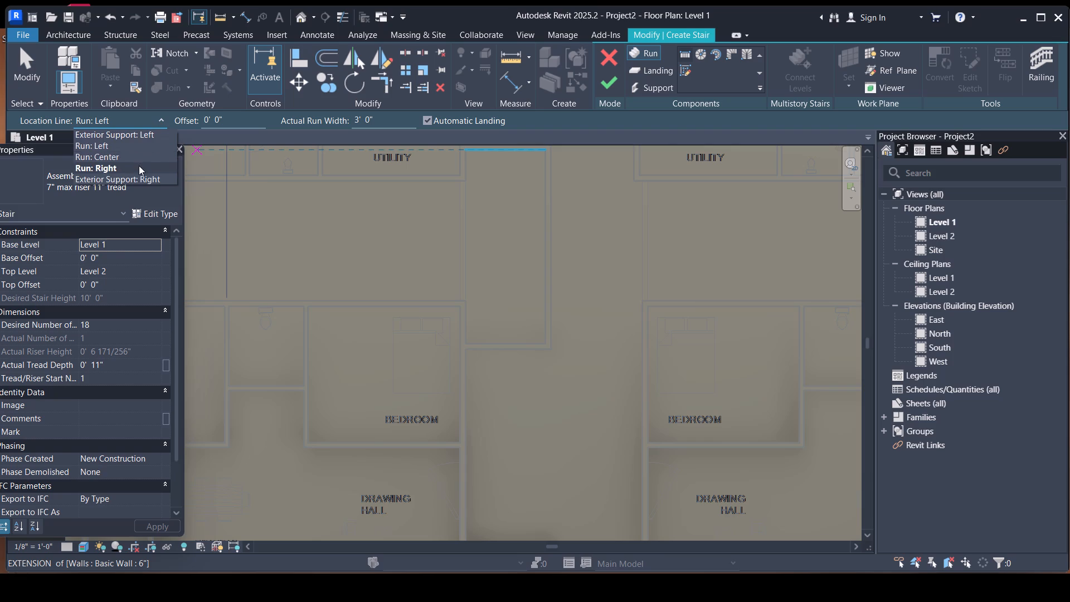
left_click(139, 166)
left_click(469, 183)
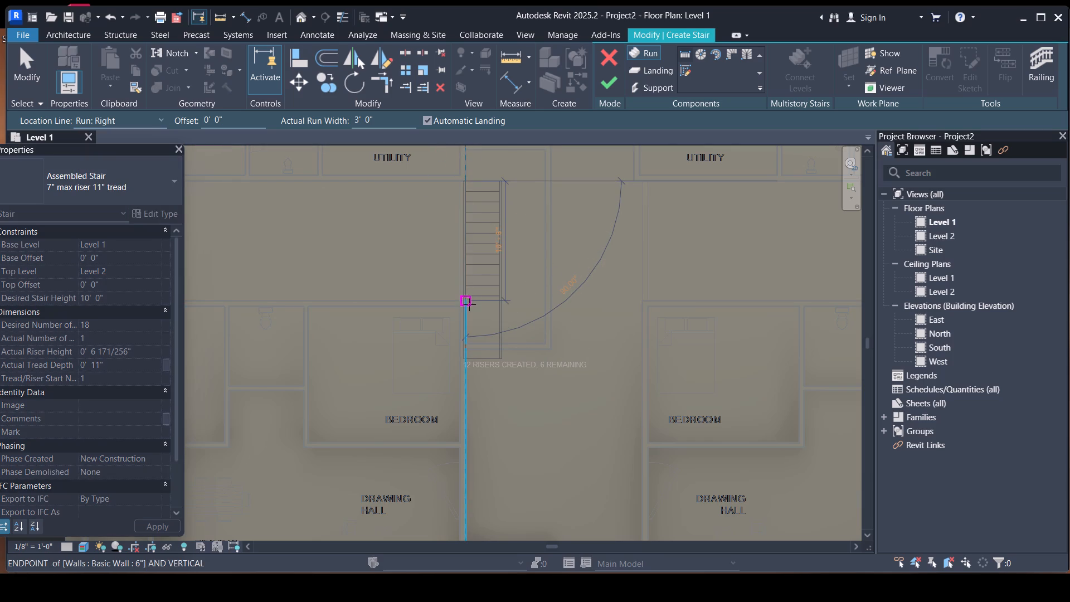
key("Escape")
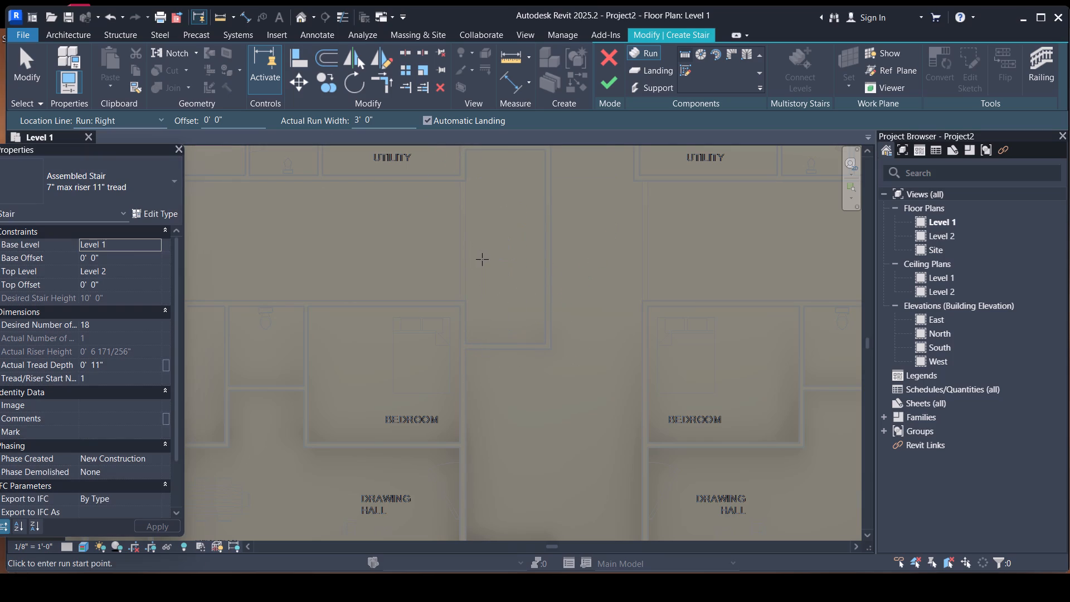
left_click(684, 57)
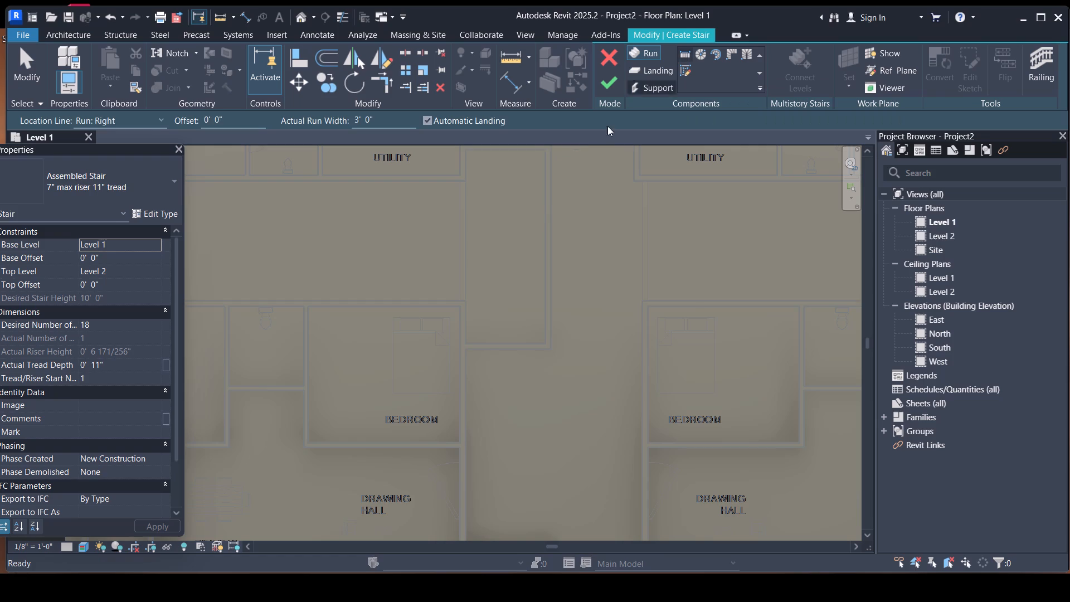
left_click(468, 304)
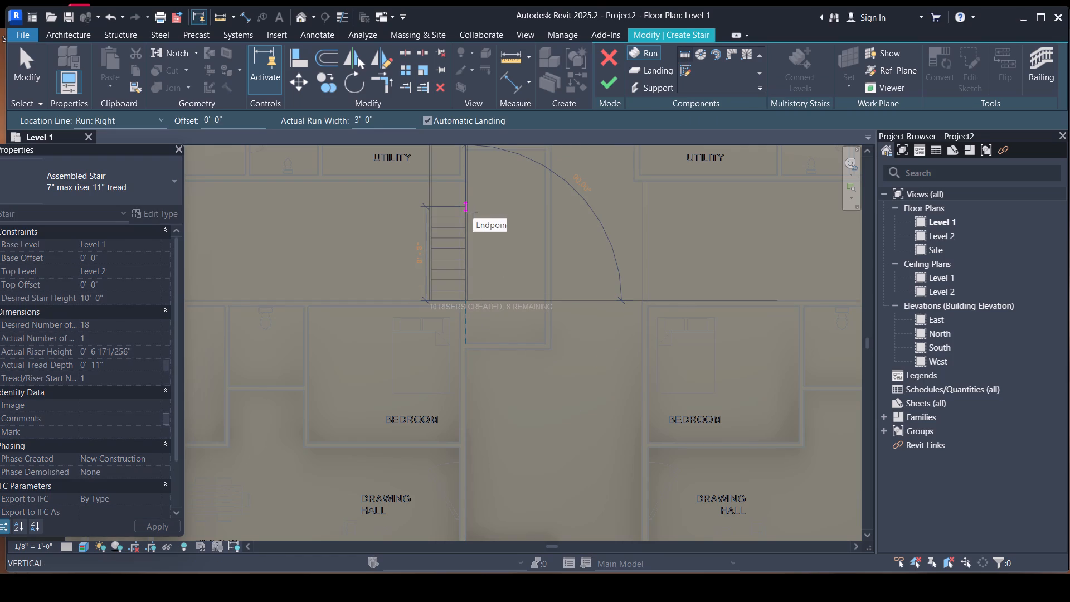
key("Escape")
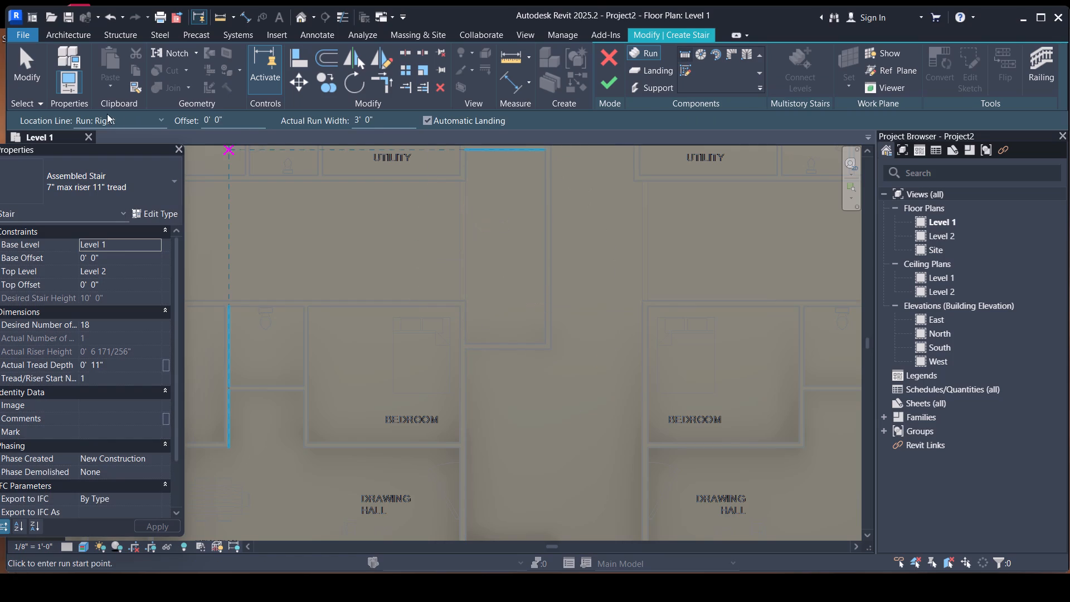
Build a U-shaped stair aligned by Run: Left, with a 13-riser run along the corridor wall and a 5-riser return run opposite, and finish it.
left_click(149, 122)
left_click(123, 144)
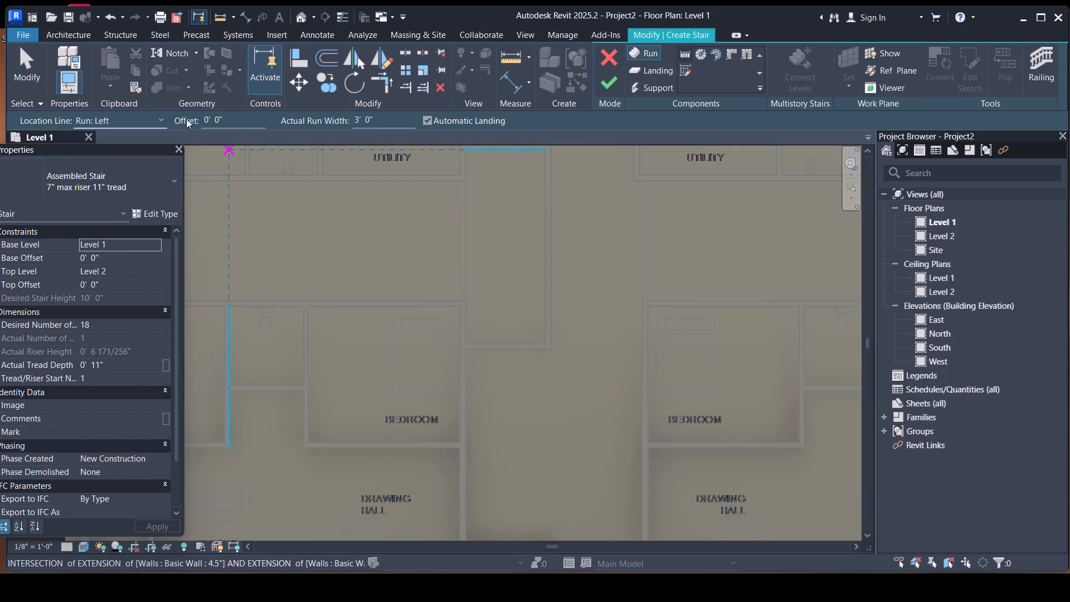
left_click(688, 52)
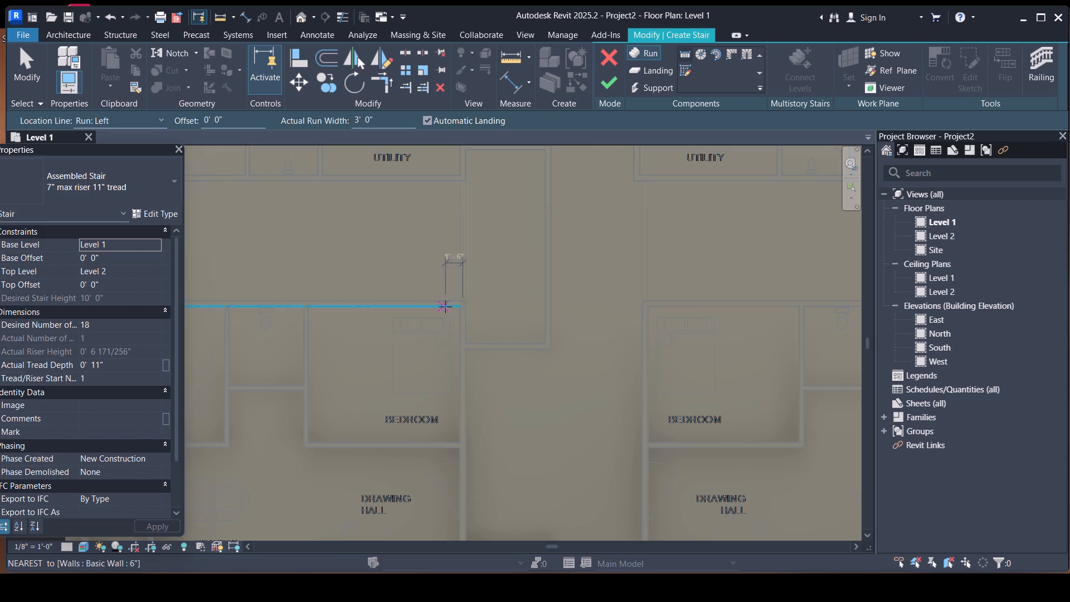
left_click(471, 308)
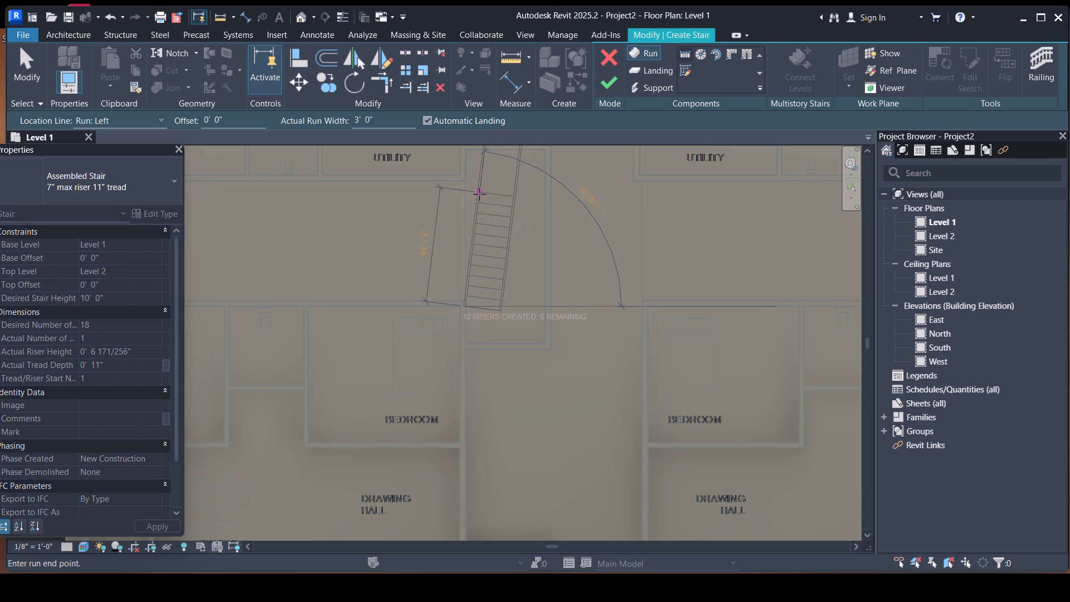
left_click(469, 183)
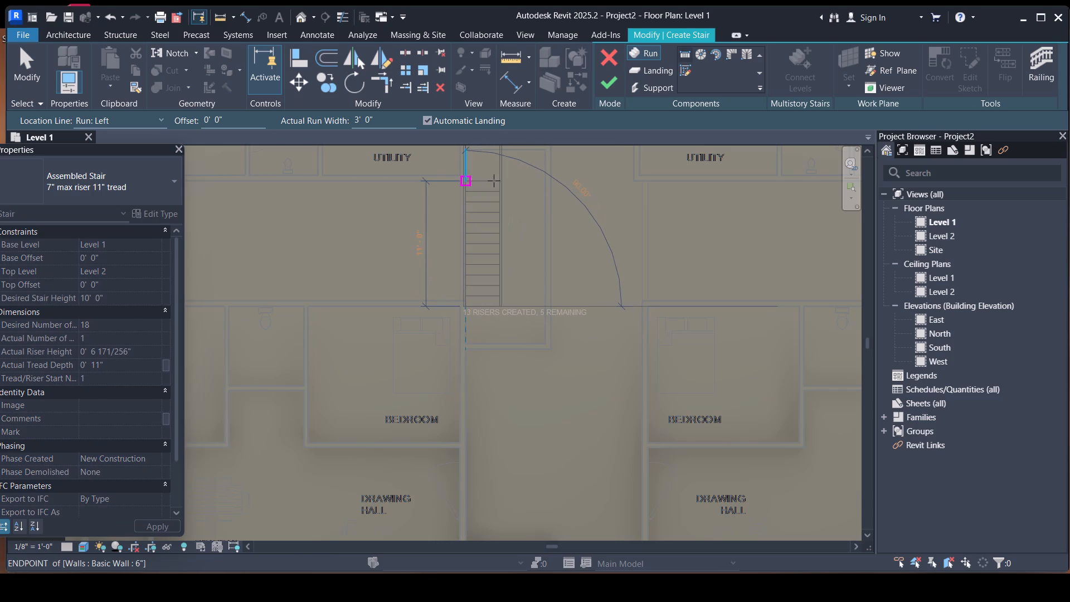
left_click(547, 182)
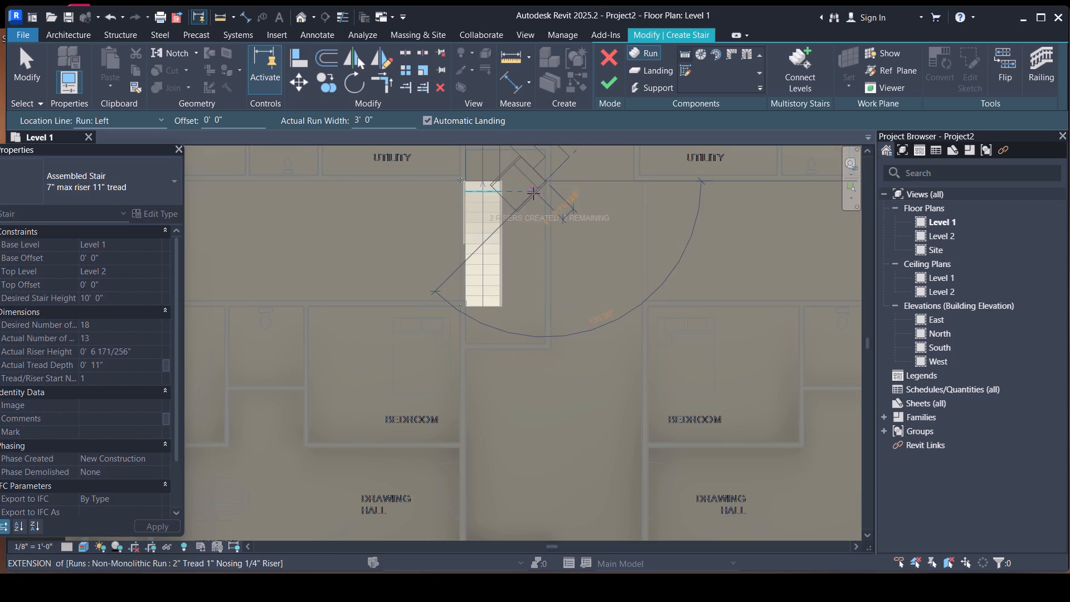
left_click(542, 270)
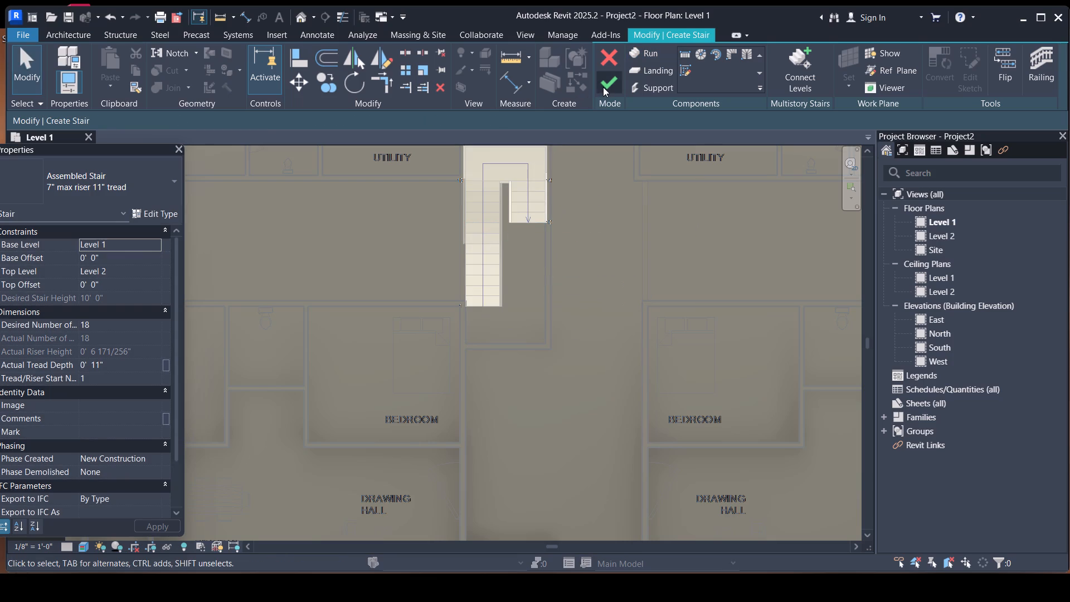
left_click(604, 87)
Nudge the finished stair three increments down the plan inside the stairwell and deselect it.
scroll(523, 259, "down", 2)
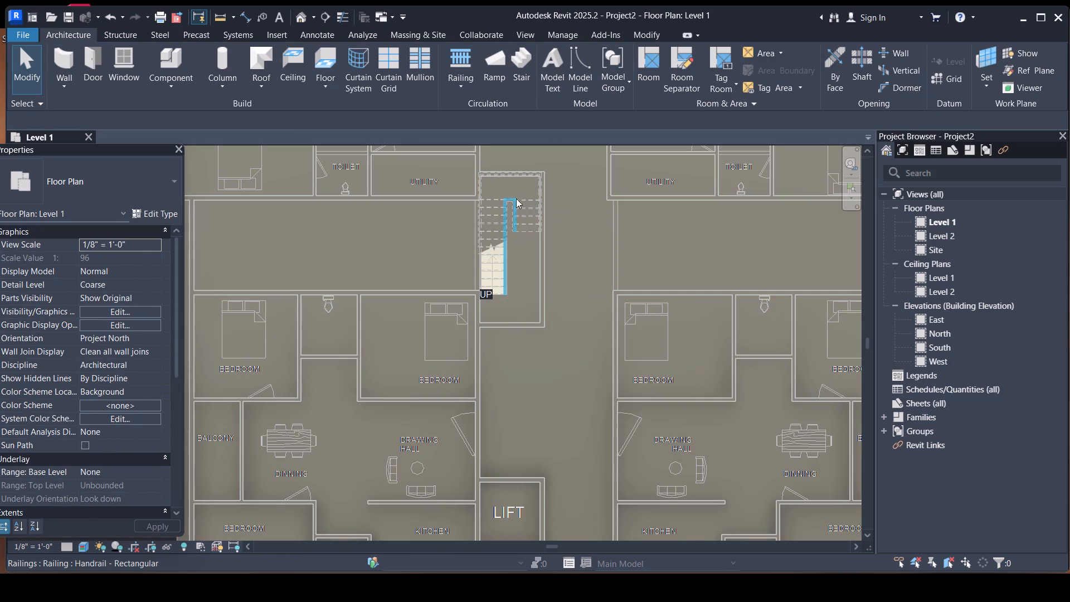
left_click(489, 198)
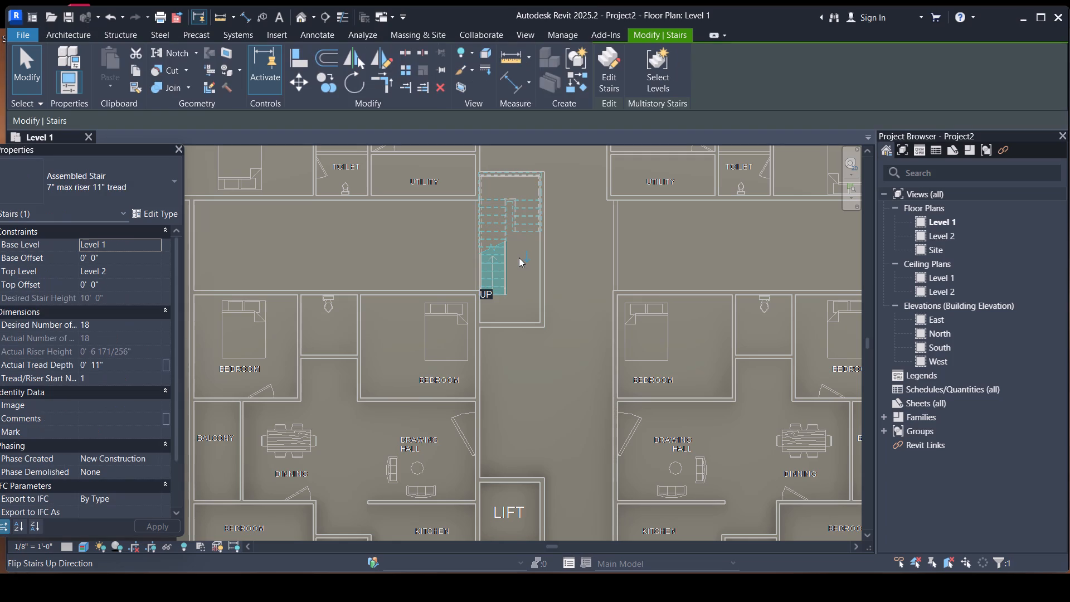
key("Down")
key("Down")
key("Down")
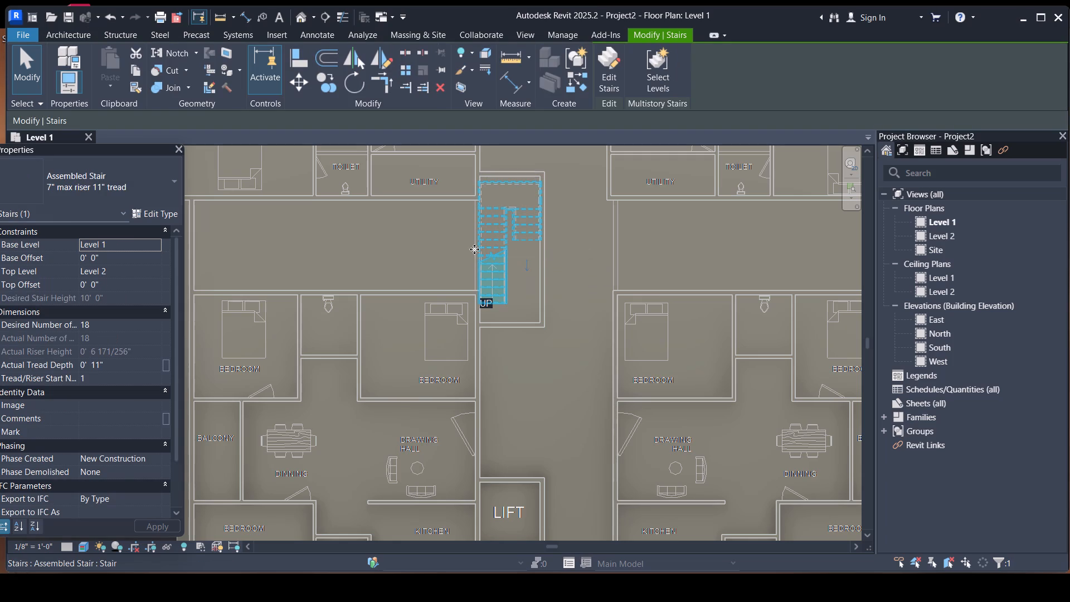
key("Escape")
Examine the new stair and the lift cores along the Level 1 corridor across the whole plan.
scroll(636, 196, "down", 4)
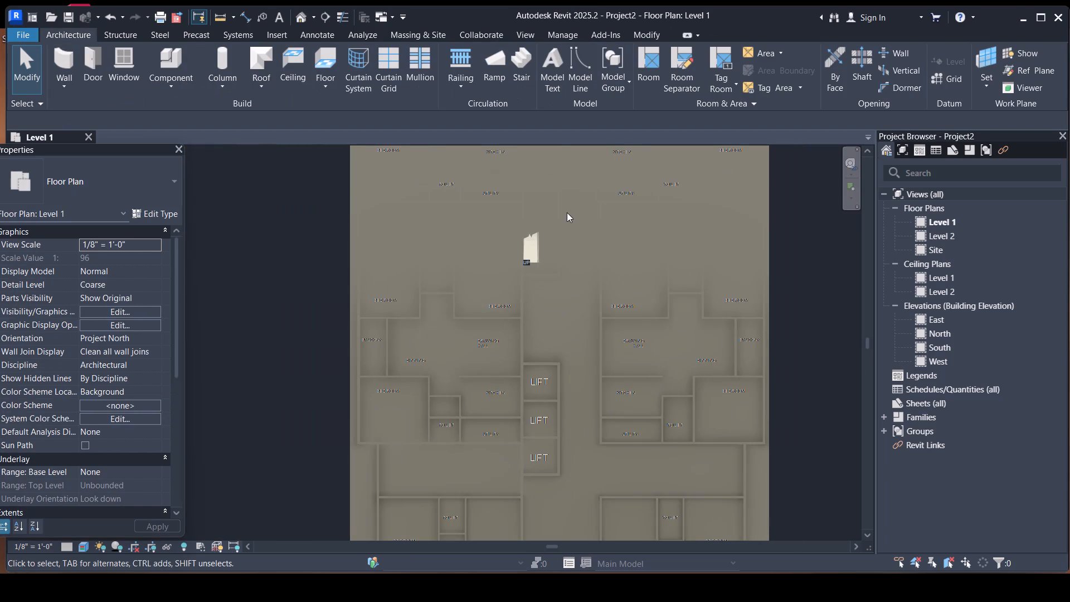
scroll(567, 213, "down", 4)
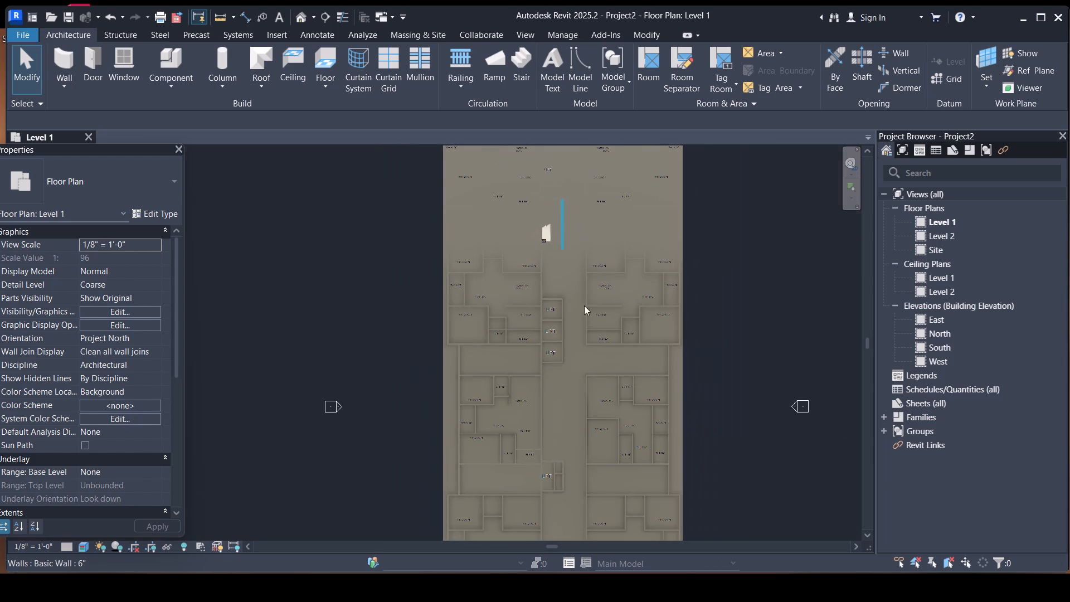
middle_click_drag(541, 399, 547, 235)
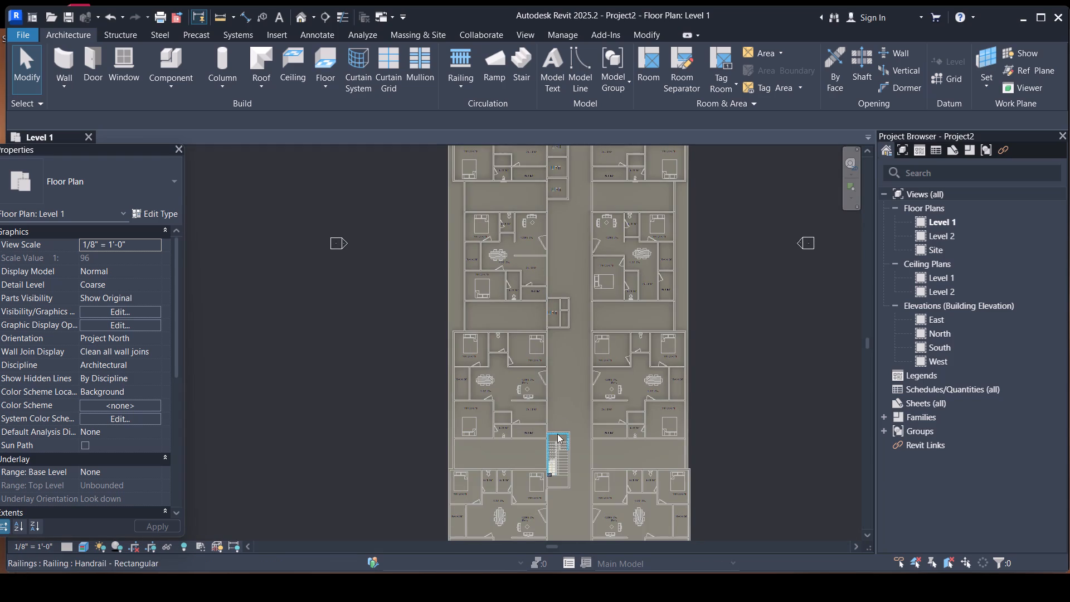
middle_click_drag(583, 337, 538, 483)
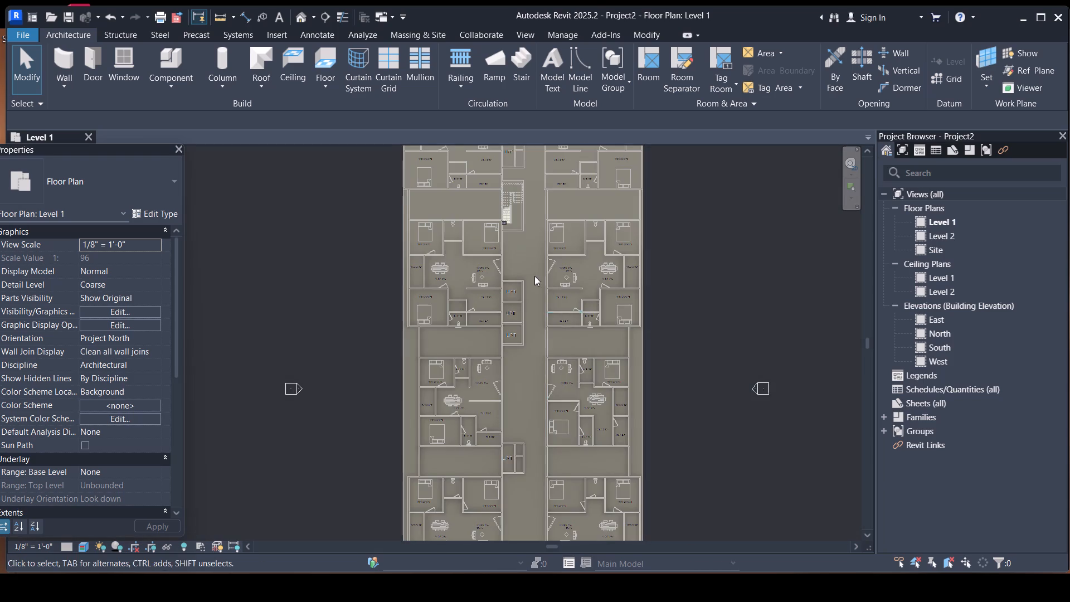
middle_click_drag(531, 250, 502, 336)
scroll(485, 247, "up", 3)
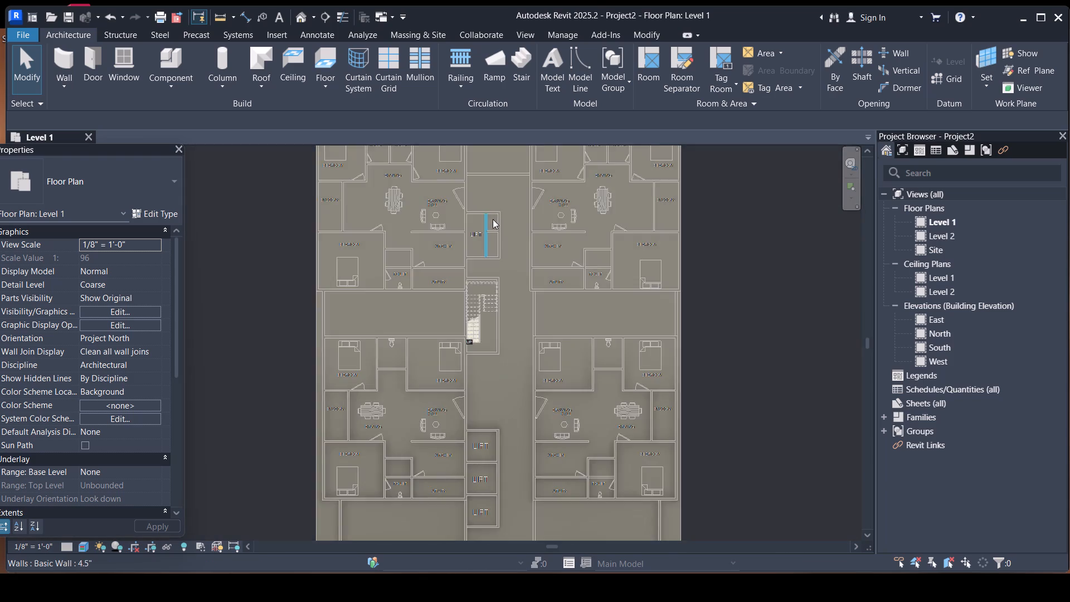
scroll(493, 219, "down", 5)
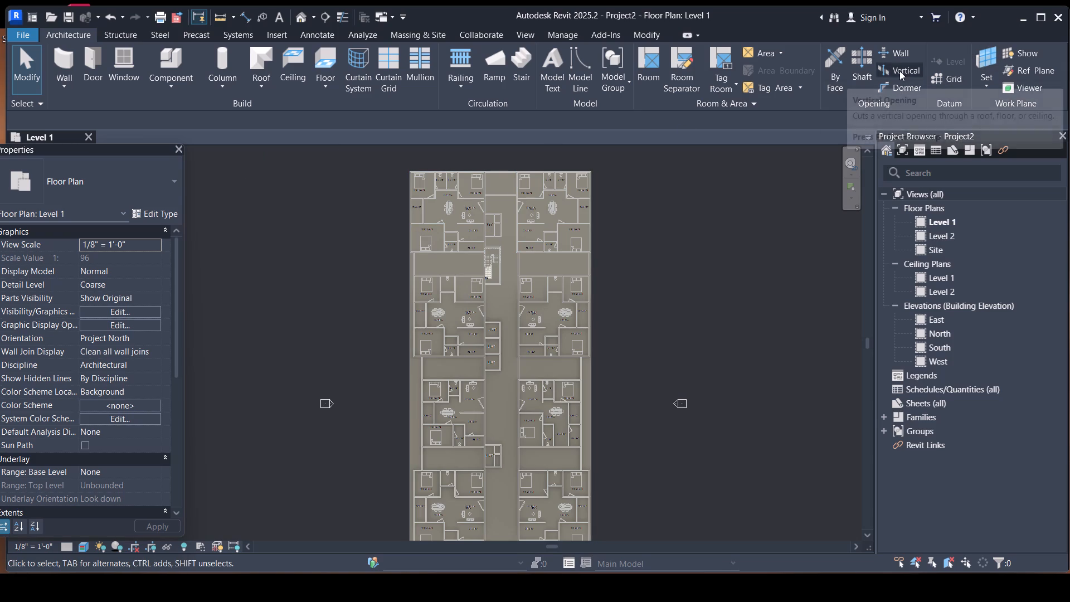
Start a shaft opening on Level 1 and sketch a rectangular boundary along the outer walls of the upper lift block above the stairwell.
left_click(871, 62)
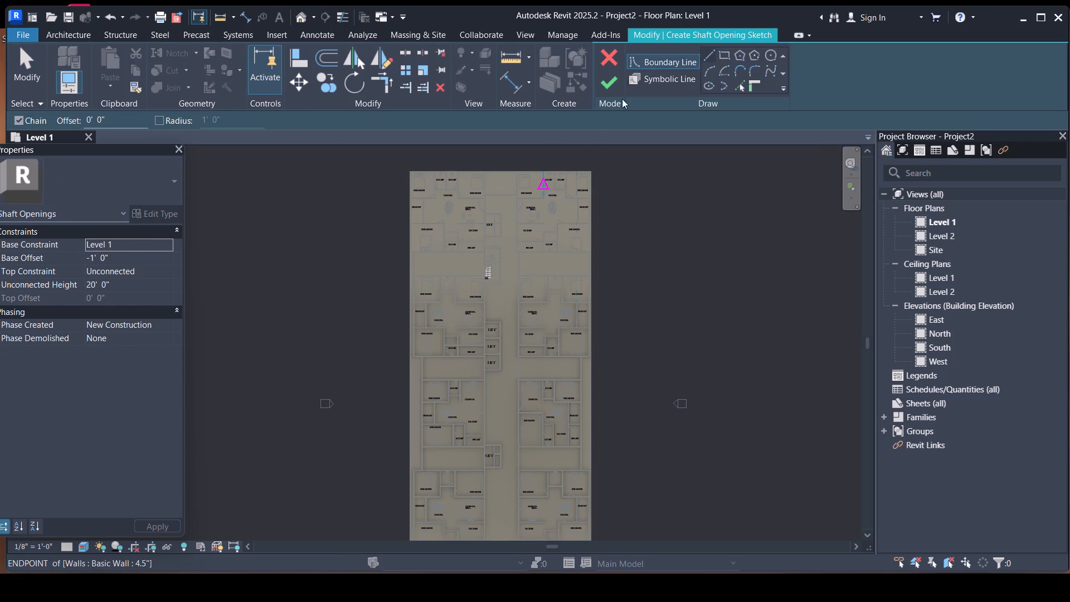
left_click(723, 51)
scroll(501, 155, "up", 3)
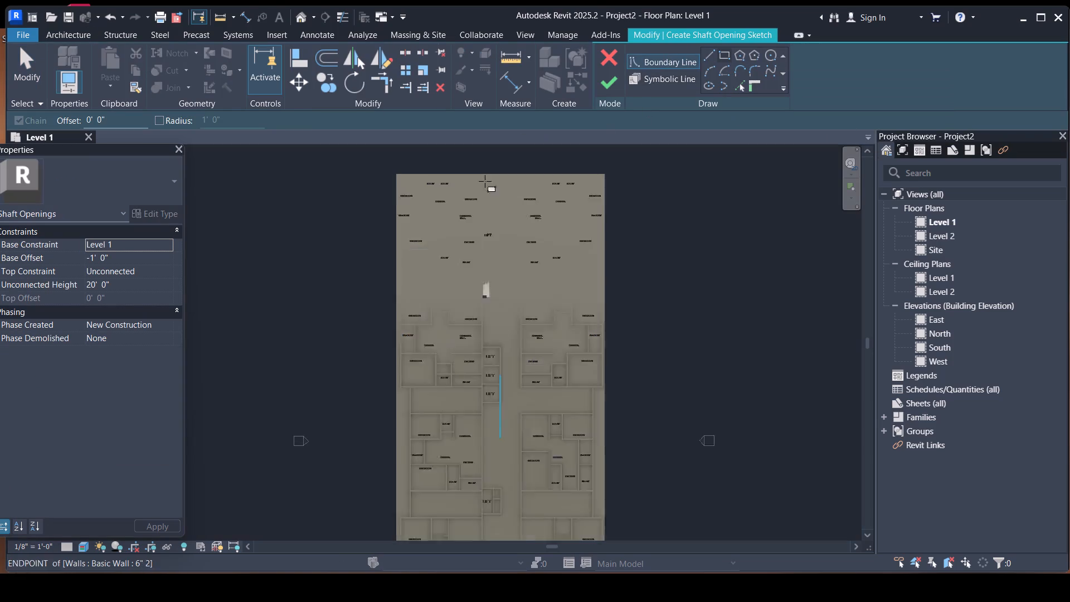
scroll(483, 256, "up", 9)
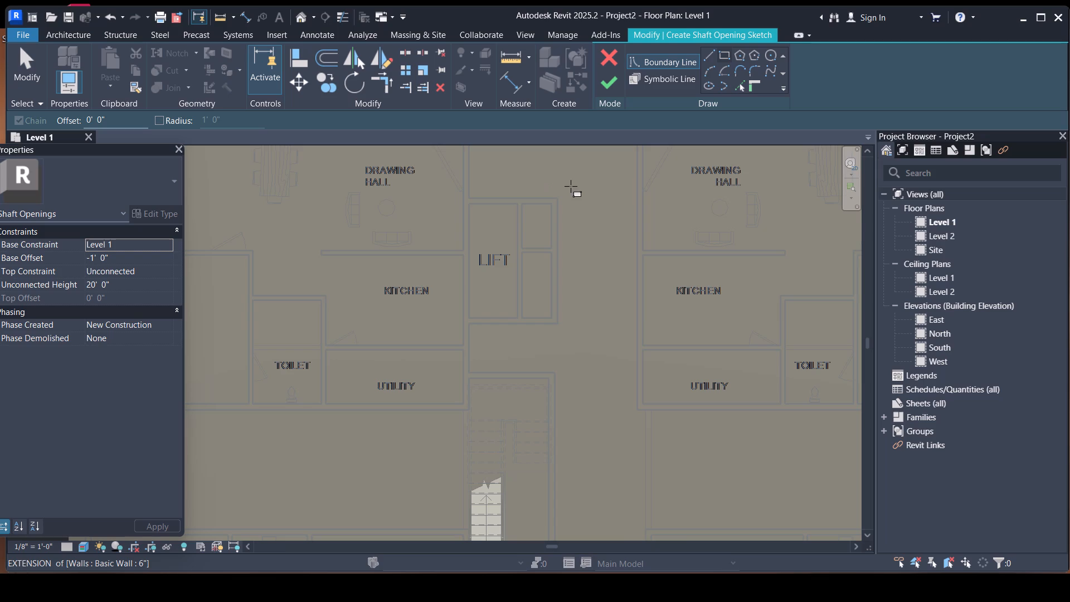
left_click(556, 197)
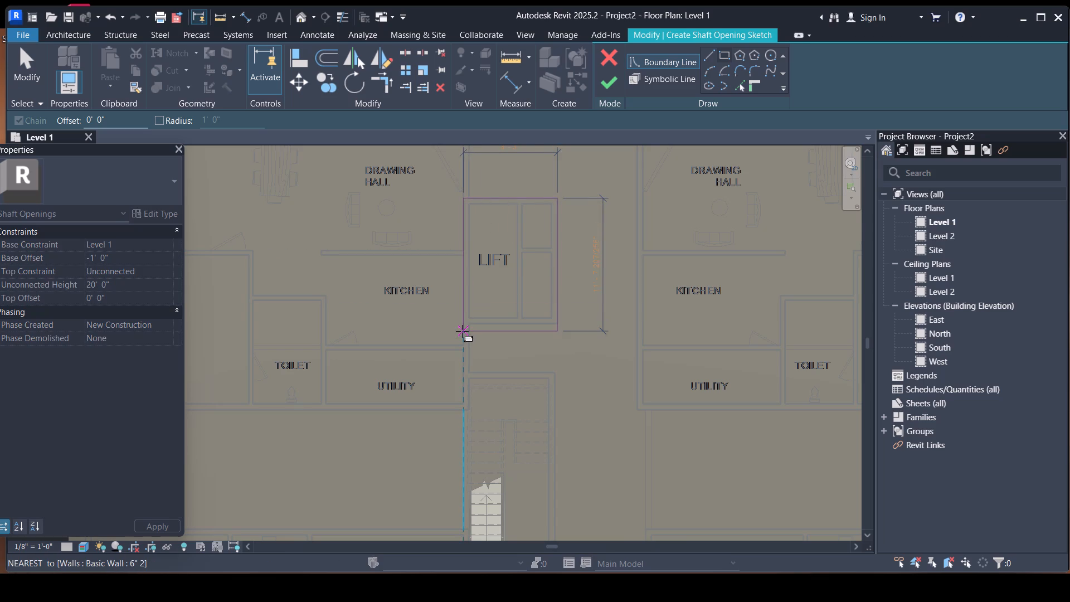
left_click(464, 327)
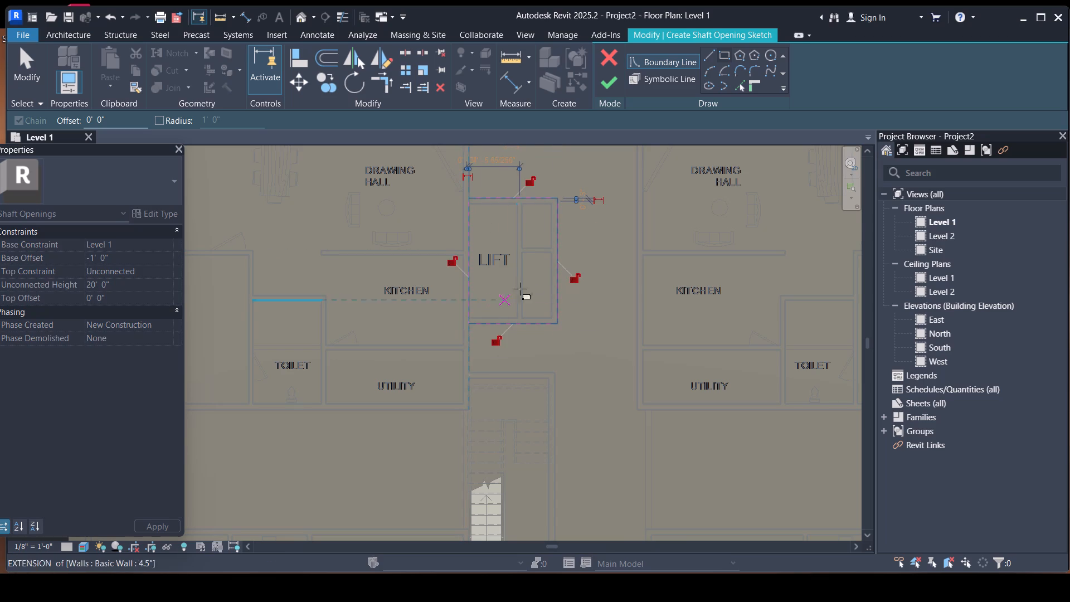
Add a rectangular shaft boundary to the sketch between opposite outer corners of the stairwell.
scroll(542, 255, "down", 6)
middle_click_drag(571, 310, 555, 217)
scroll(541, 211, "up", 7)
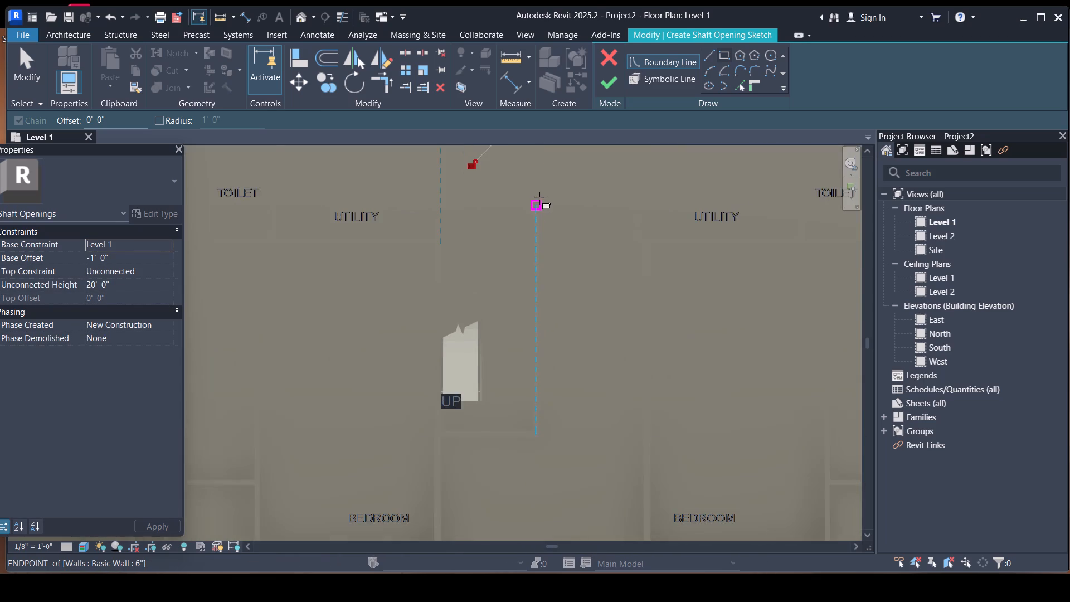
scroll(533, 200, "up", 5)
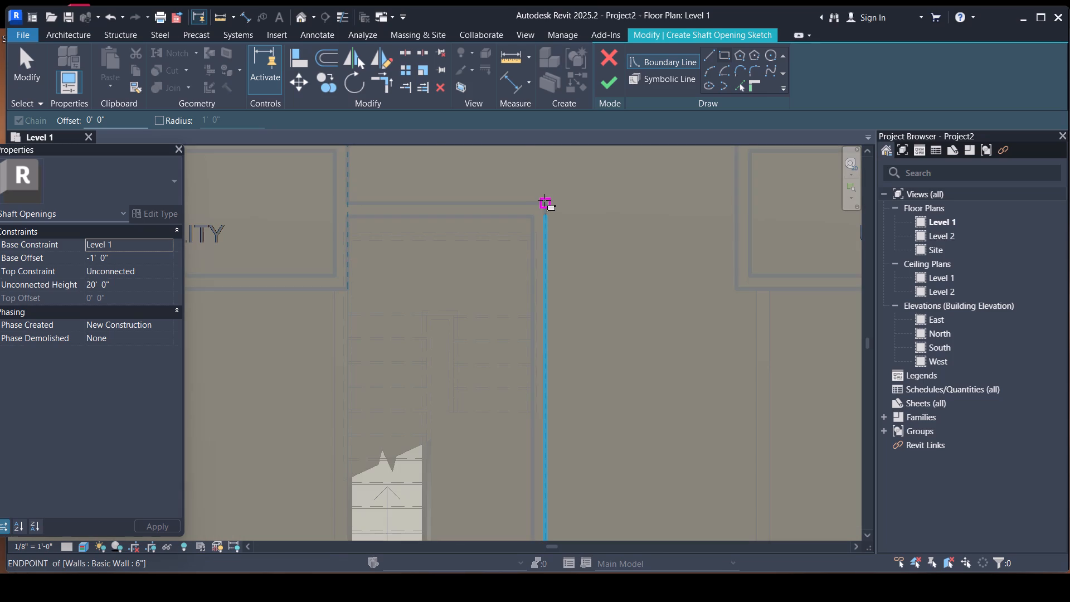
left_click(544, 200)
scroll(522, 251, "down", 4)
scroll(580, 212, "down", 3)
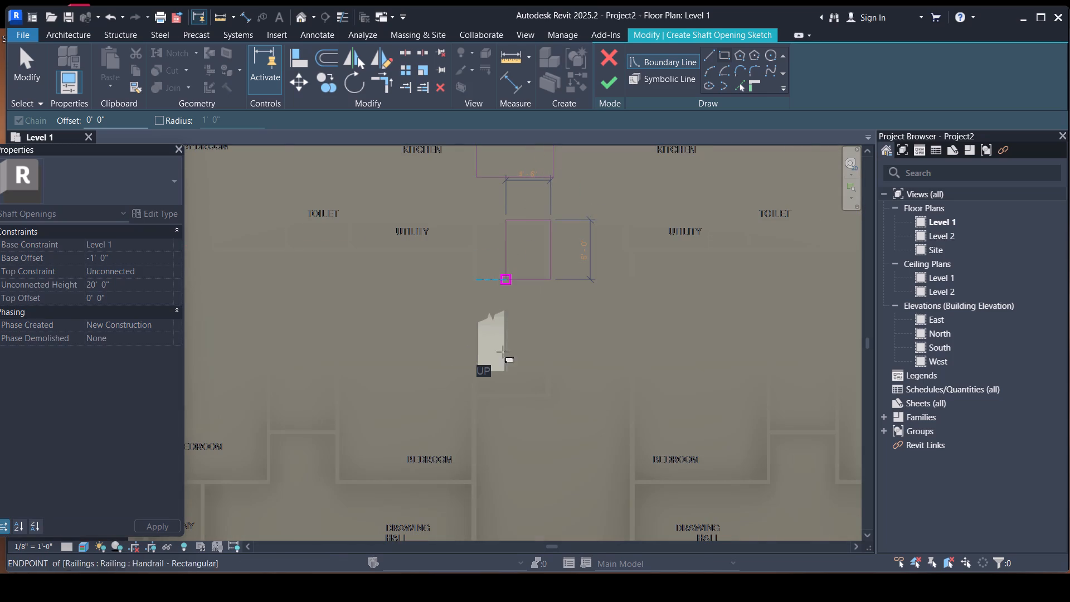
left_click(472, 400)
Add a rectangular shaft boundary enclosing the three stacked lifts in the corridor, from outer corner to outer corner.
scroll(580, 270, "down", 7)
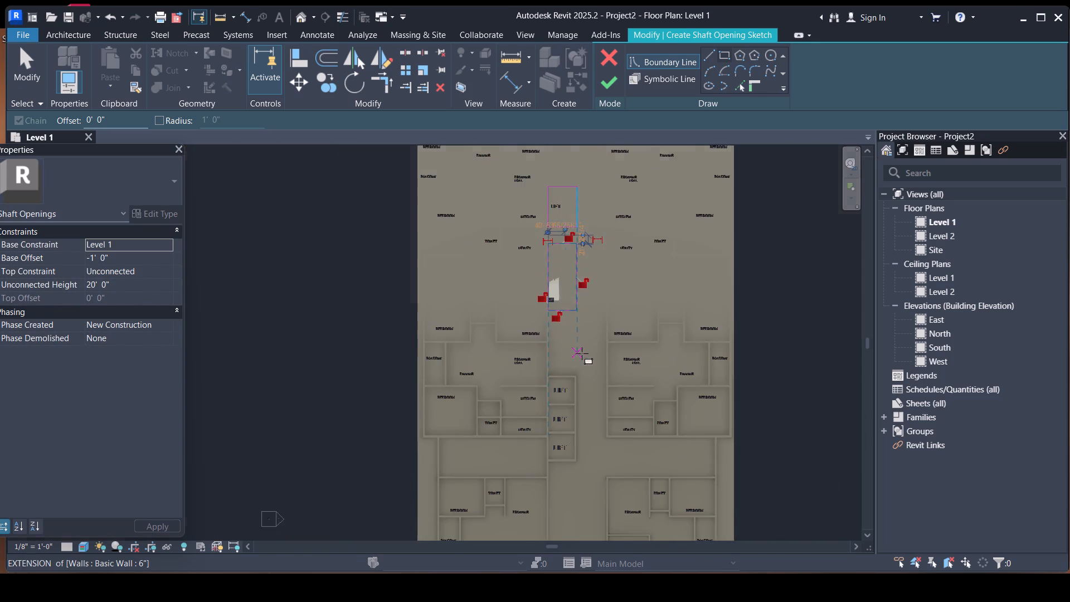
middle_click_drag(582, 353, 545, 222)
scroll(540, 241, "up", 5)
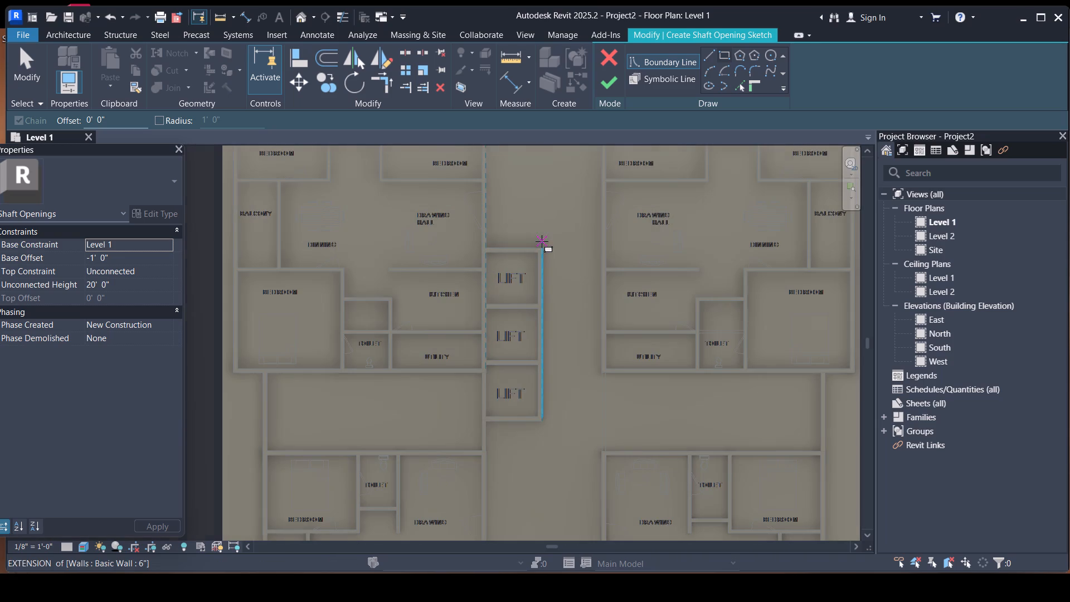
left_click(541, 246)
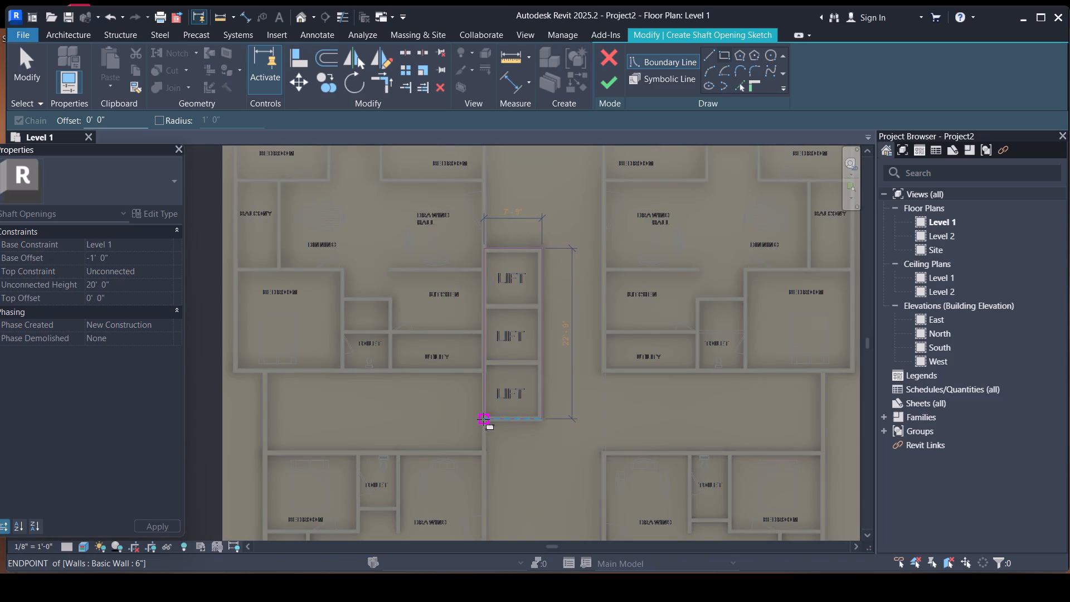
left_click_drag(483, 423, 484, 417)
Add a rectangular shaft boundary around the single-lift core south of the three stacked lifts, between its opposite outer corners.
scroll(570, 236, "down", 4)
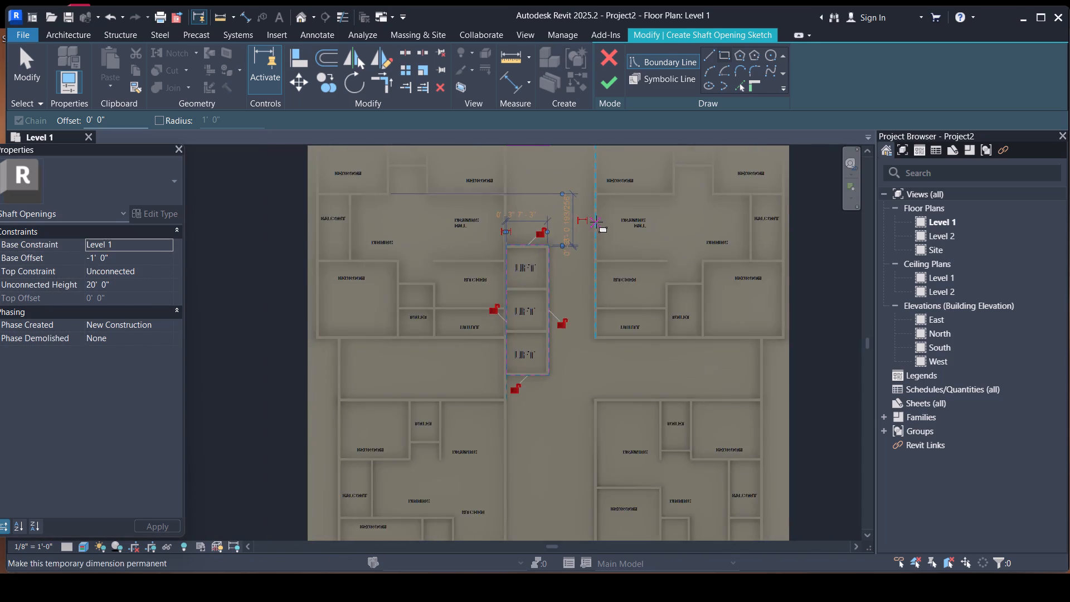
scroll(596, 222, "down", 2)
middle_click_drag(568, 385, 558, 192)
scroll(555, 217, "up", 3)
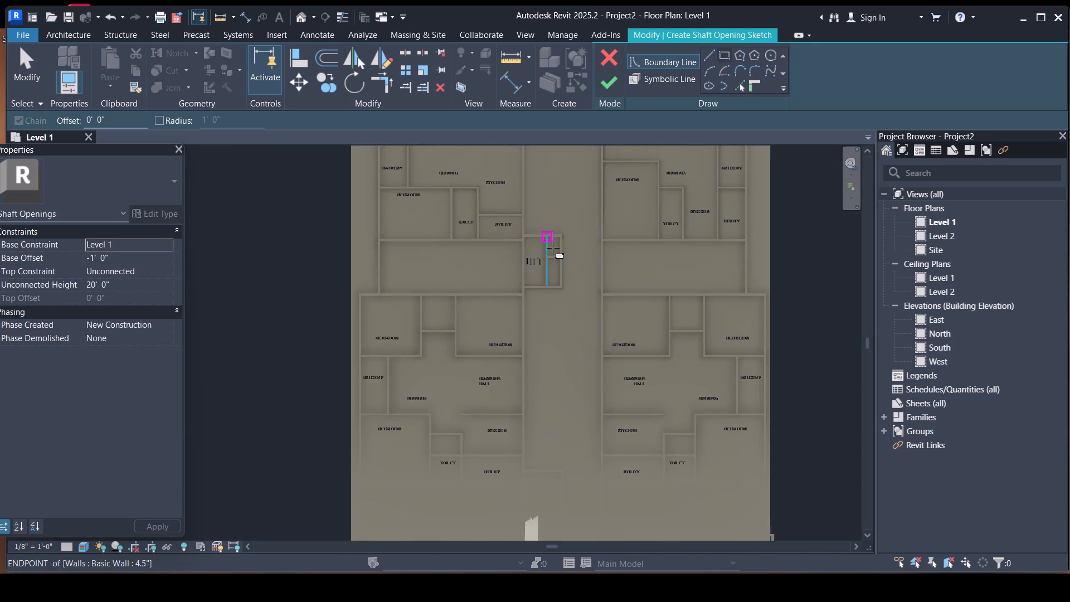
scroll(553, 249, "up", 8)
left_click(567, 222)
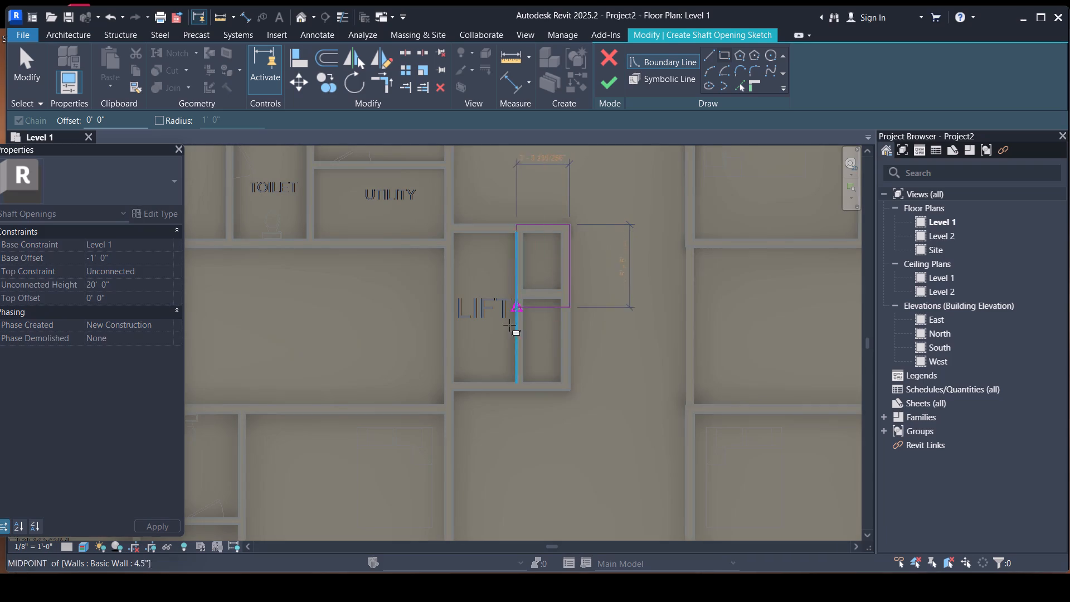
left_click(450, 392)
Add a rectangular shaft boundary around the southern stairwell's outer walls and finish the shaft opening sketch.
scroll(595, 240, "down", 9)
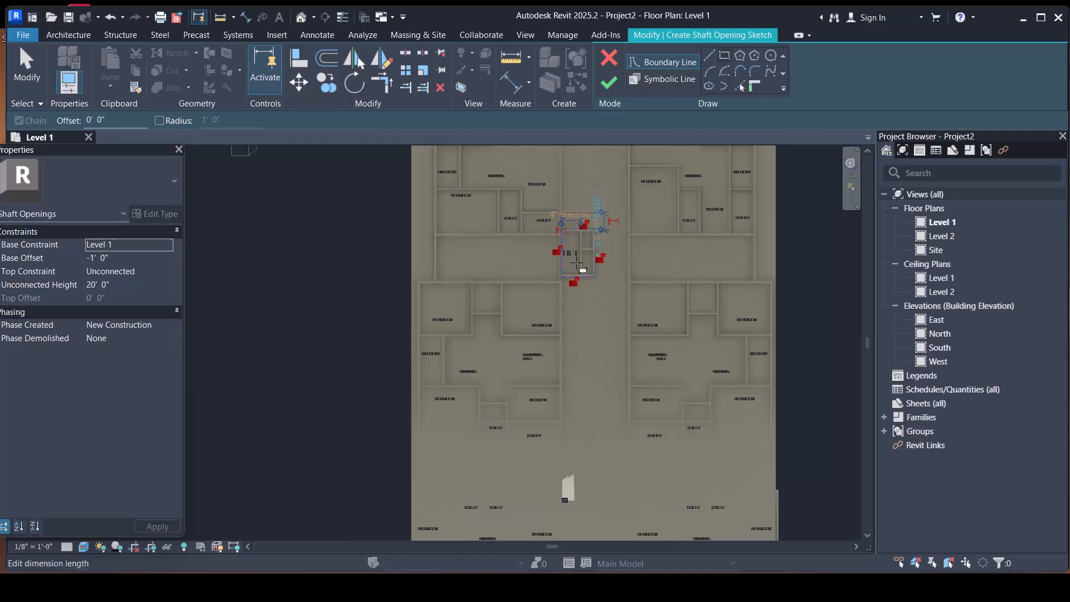
scroll(570, 374, "down", 1)
middle_click_drag(570, 373, 527, 189)
scroll(561, 253, "up", 8)
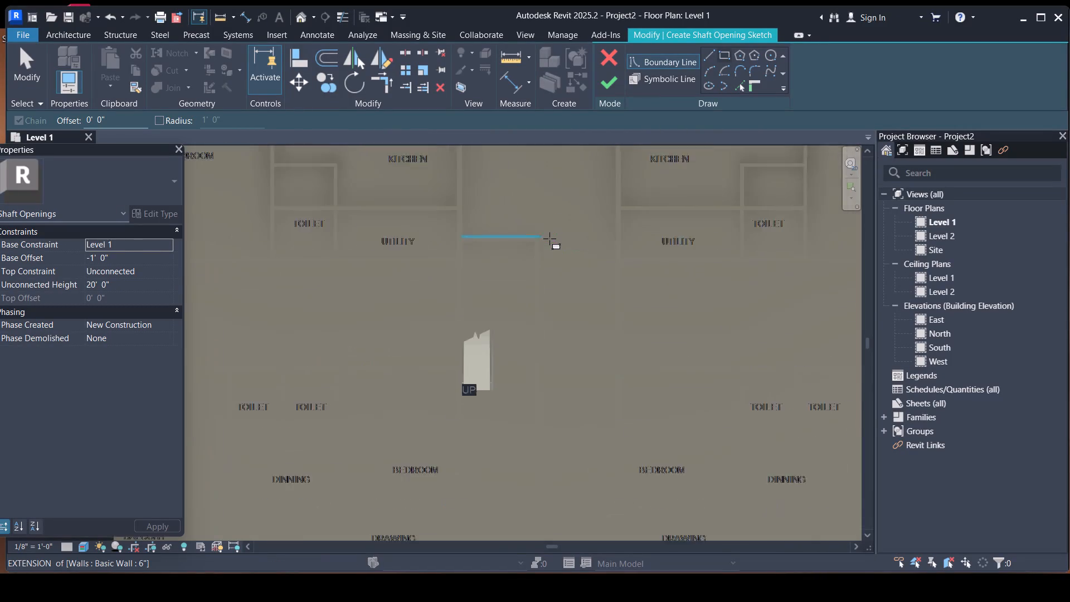
left_click(539, 235)
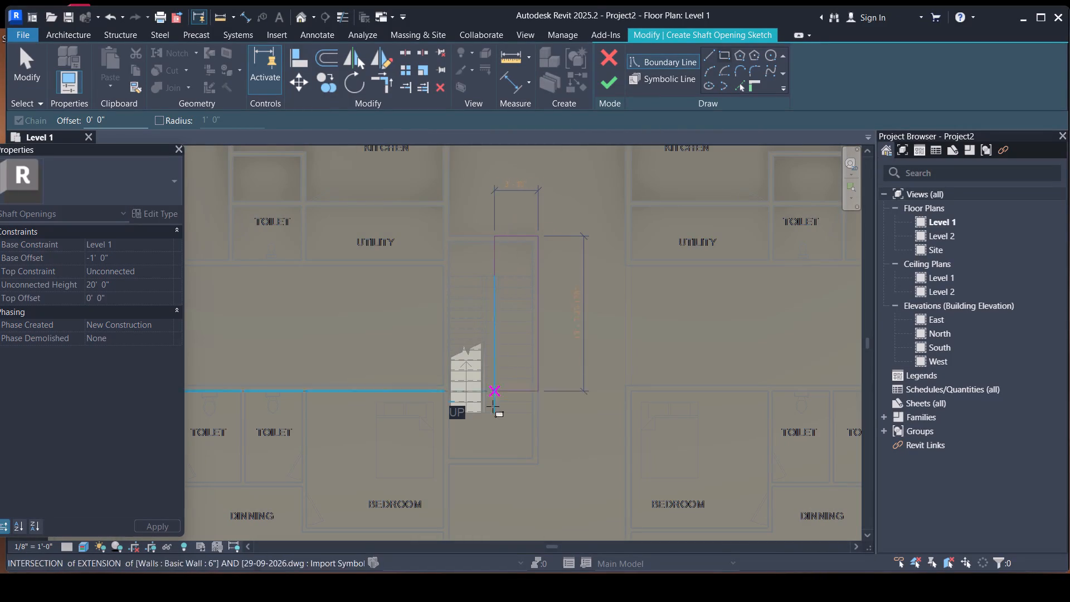
left_click(448, 468)
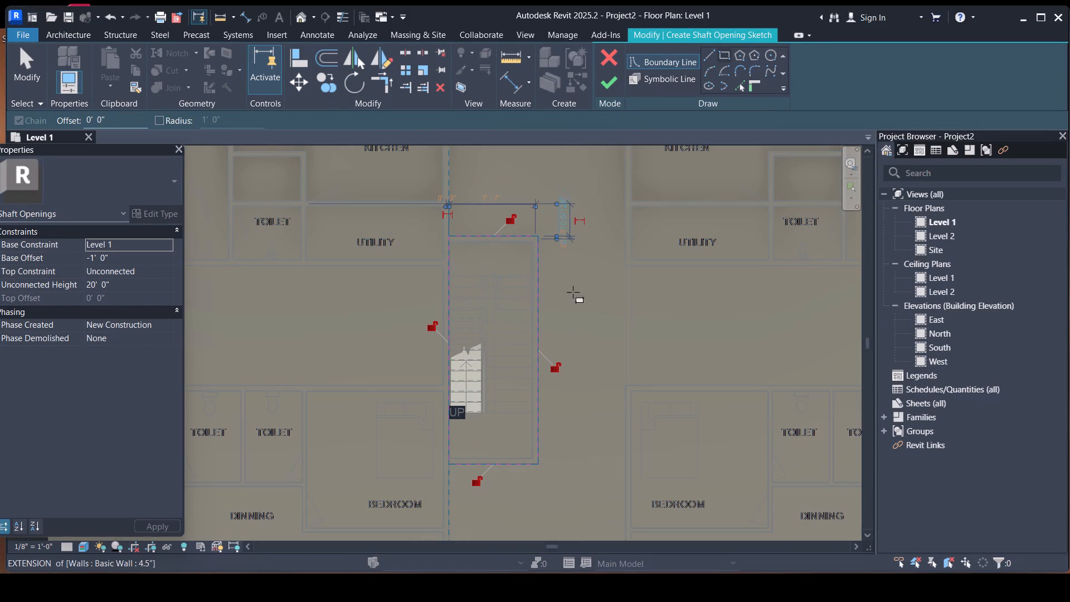
scroll(569, 303, "down", 7)
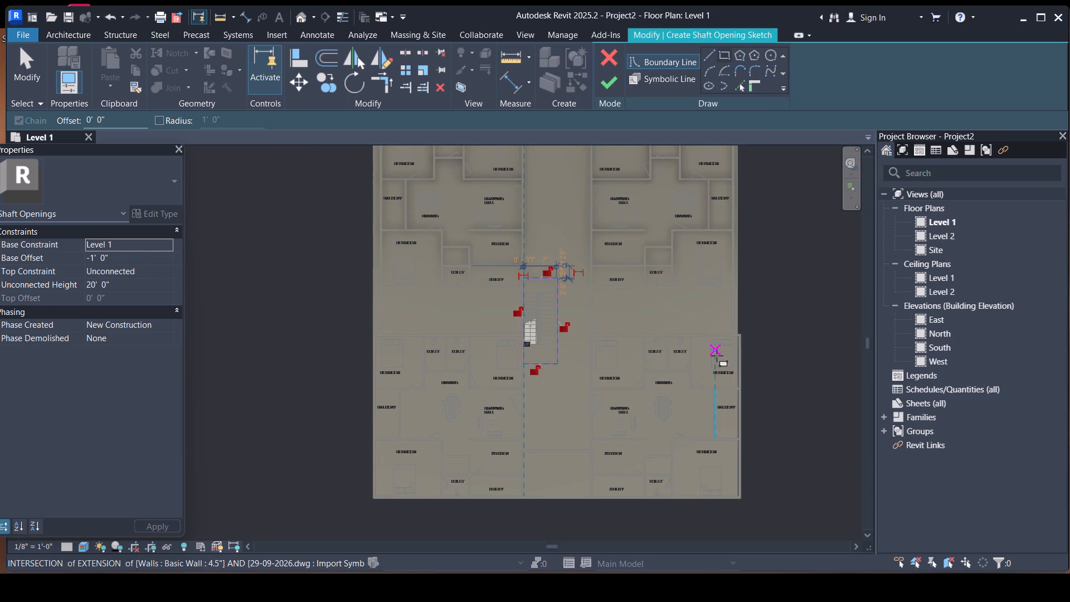
scroll(746, 349, "up", 7)
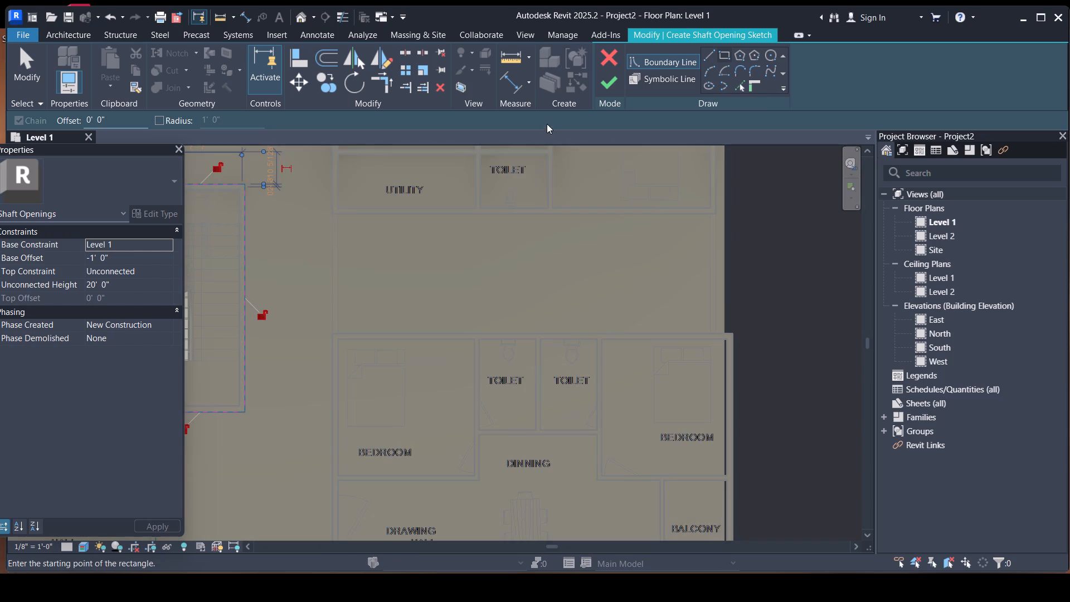
left_click(614, 82)
Open the Level 1 floor's boundary sketch and delete the long straight boundary line along the east side.
scroll(712, 275, "down", 1)
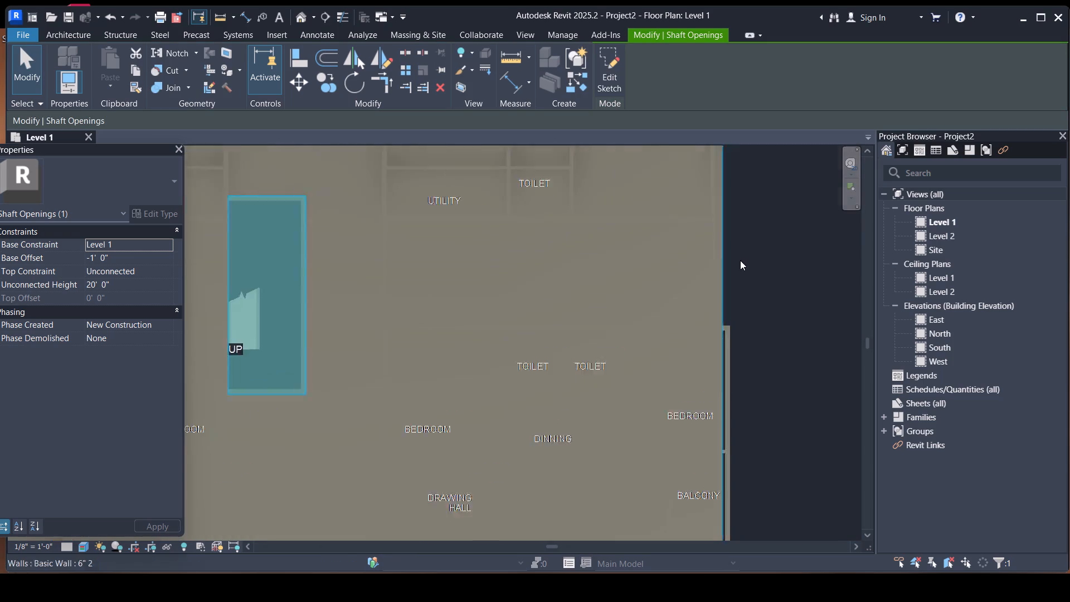
scroll(740, 260, "down", 5)
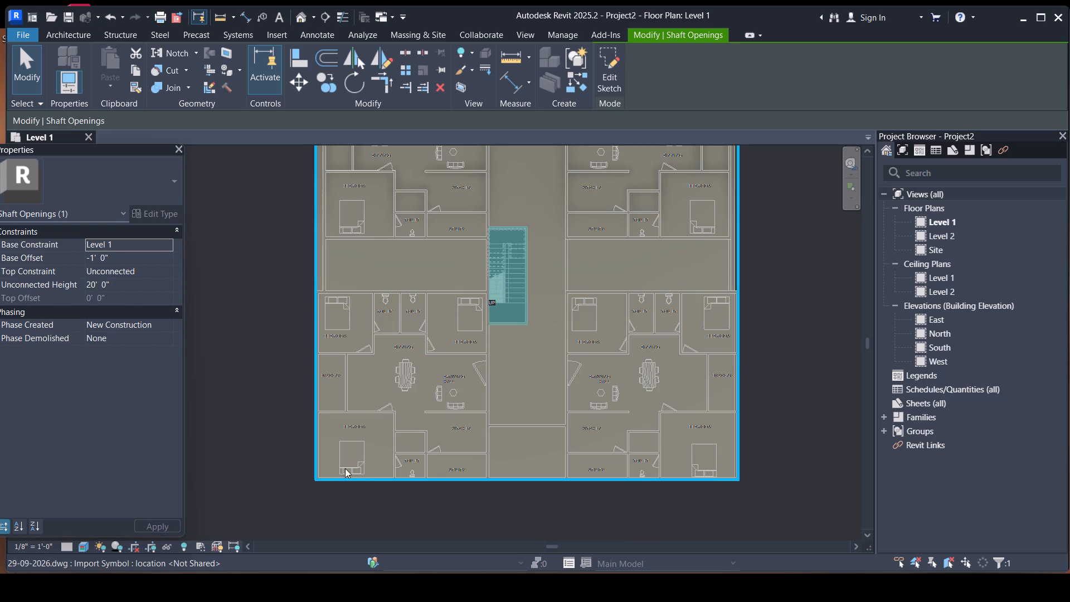
left_click(317, 268)
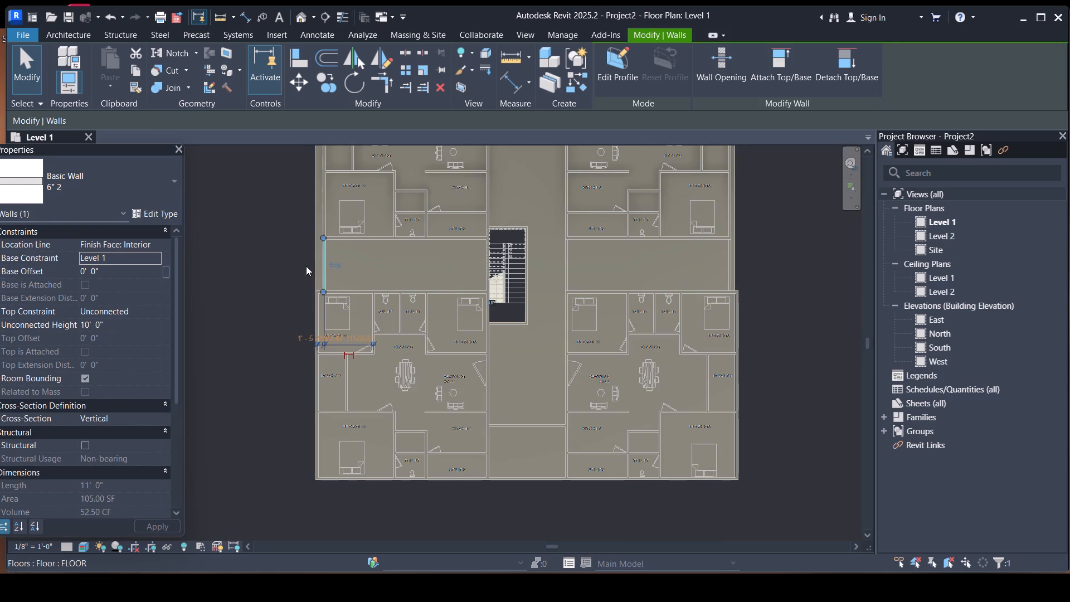
key("Escape")
left_click(313, 264)
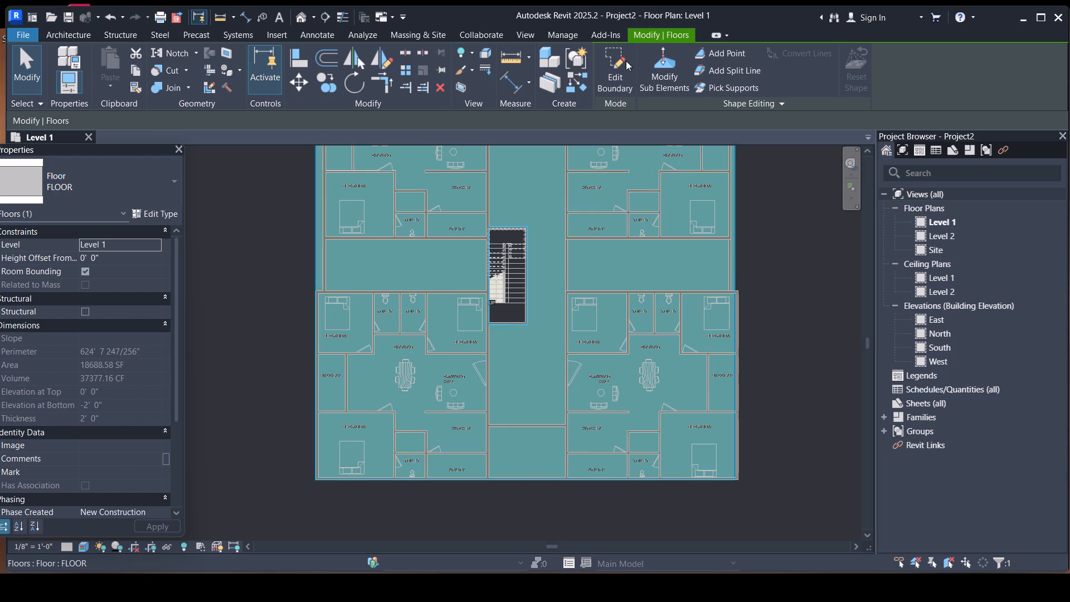
left_click(616, 71)
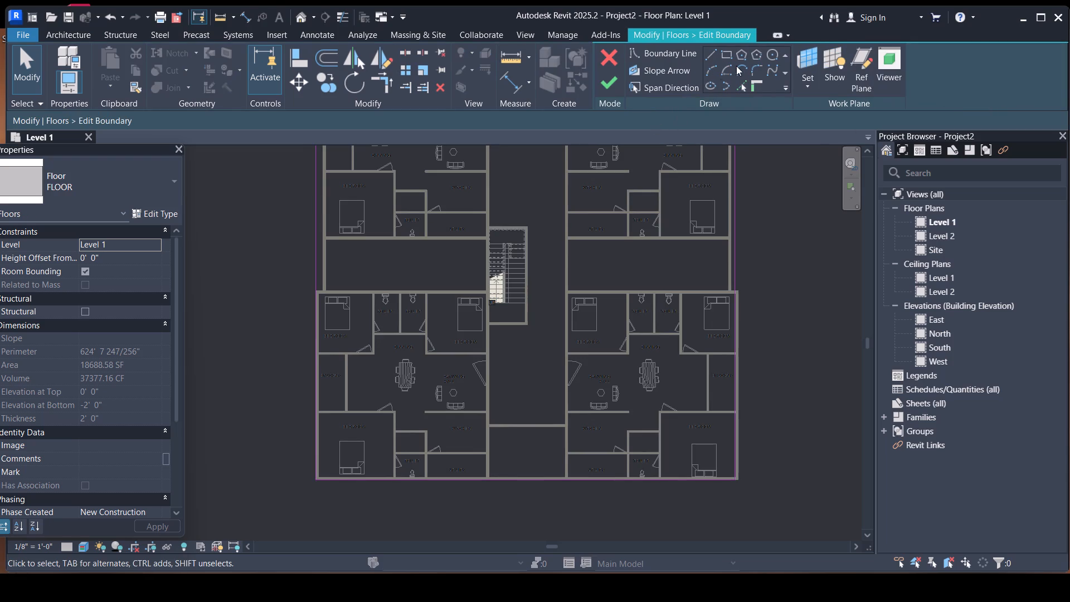
left_click(735, 258)
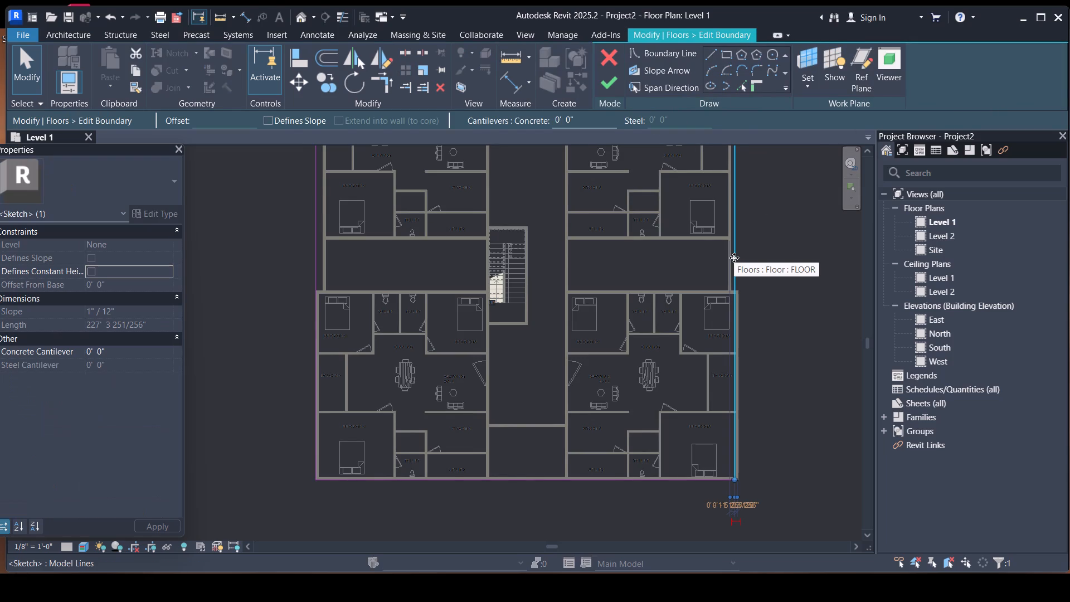
key("Delete")
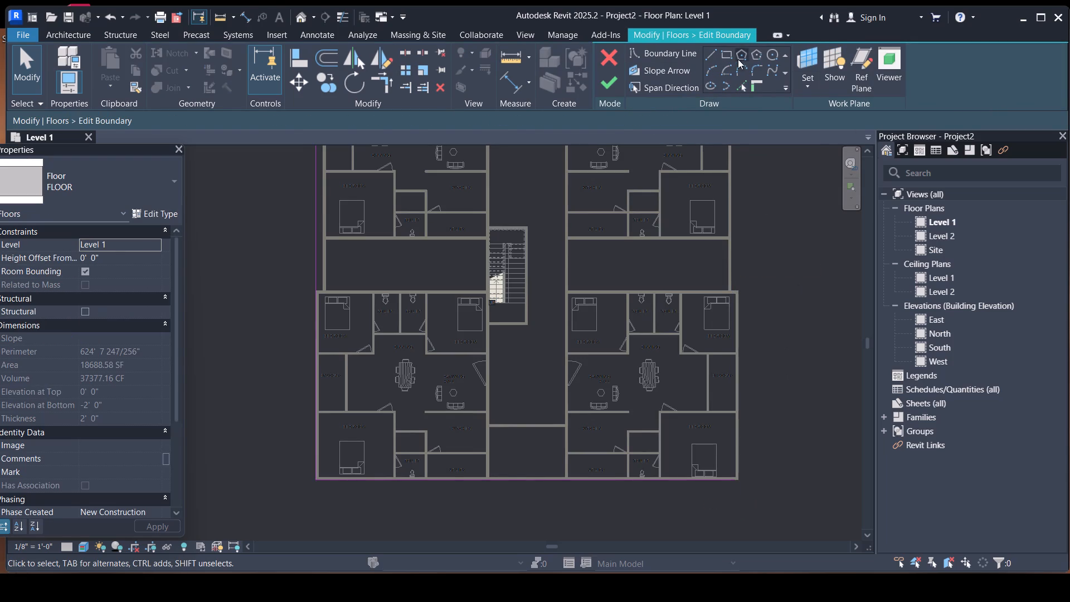
Draw floor boundary lines from the southeast corner along the southeast unit's outer wall, then step in to the recessed wall to the north.
left_click(707, 56)
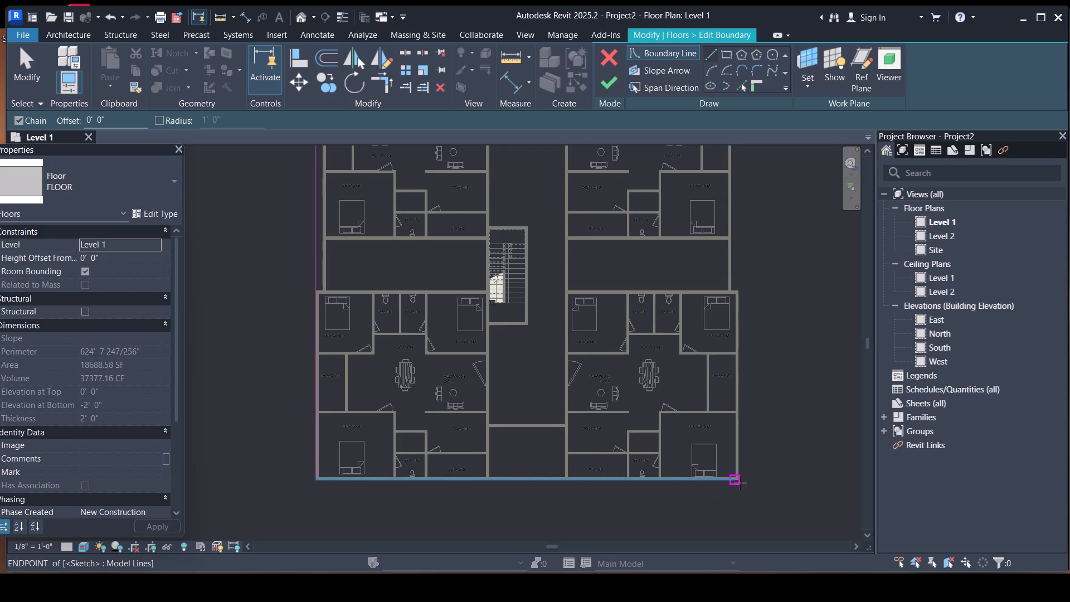
left_click(740, 483)
scroll(748, 481, "up", 6)
left_click(732, 484)
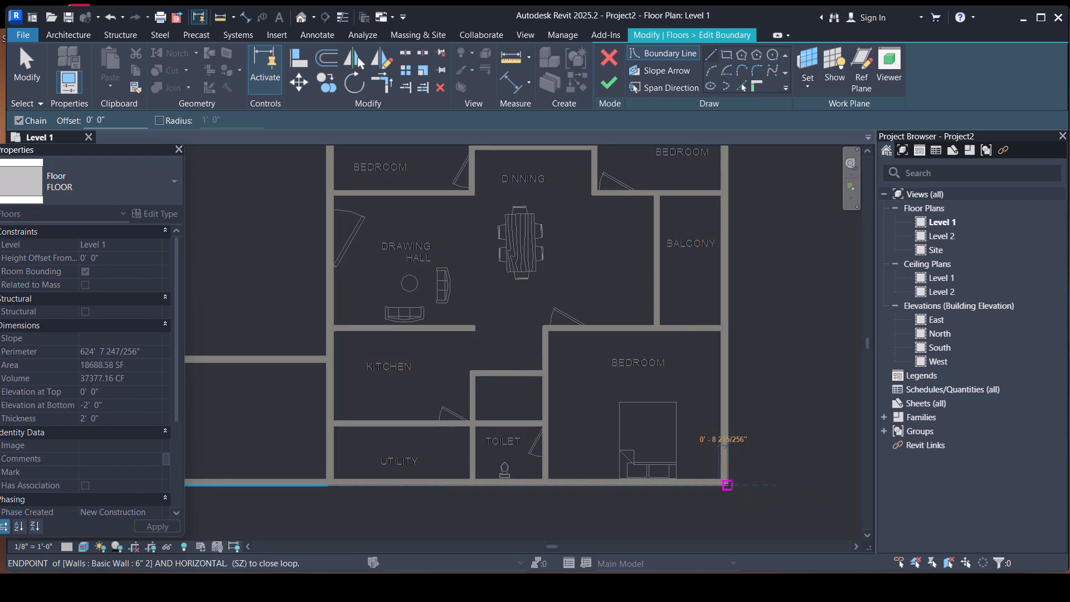
scroll(733, 405, "down", 7)
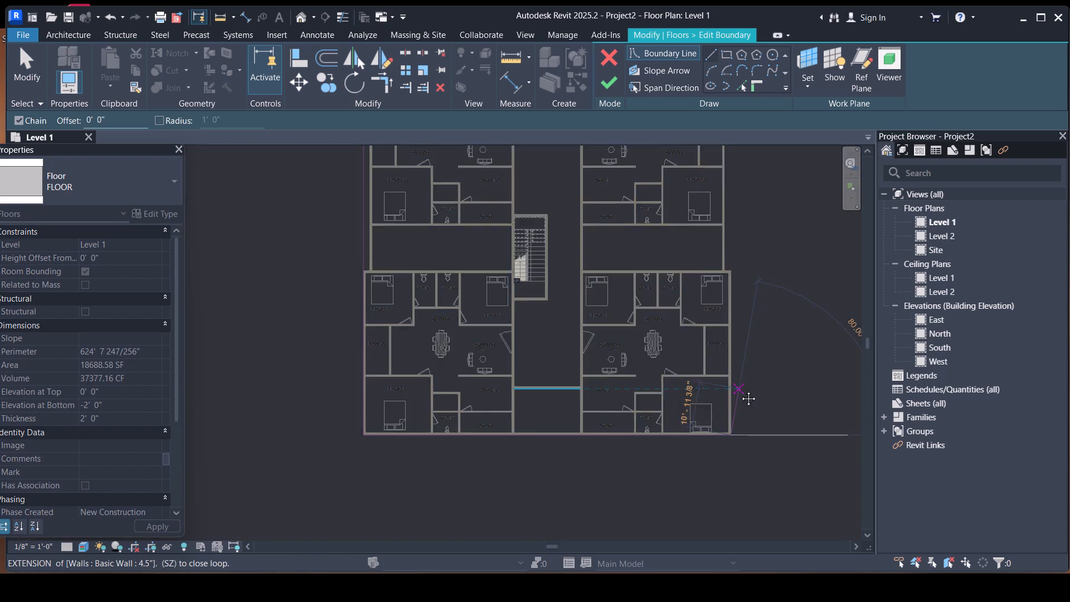
middle_click_drag(740, 390, 651, 537)
scroll(644, 416, "up", 5)
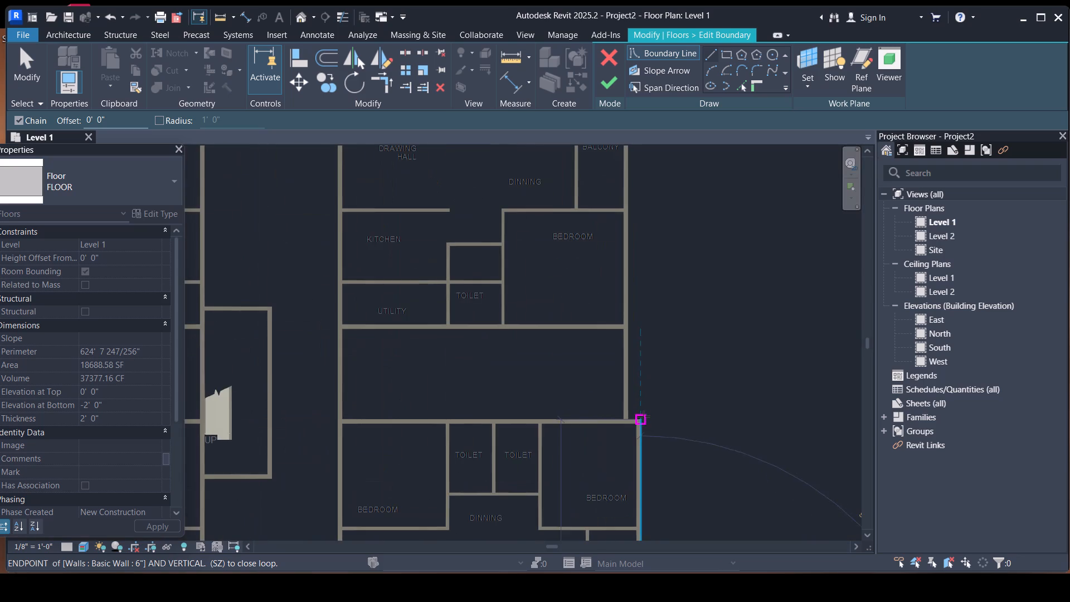
left_click(640, 419)
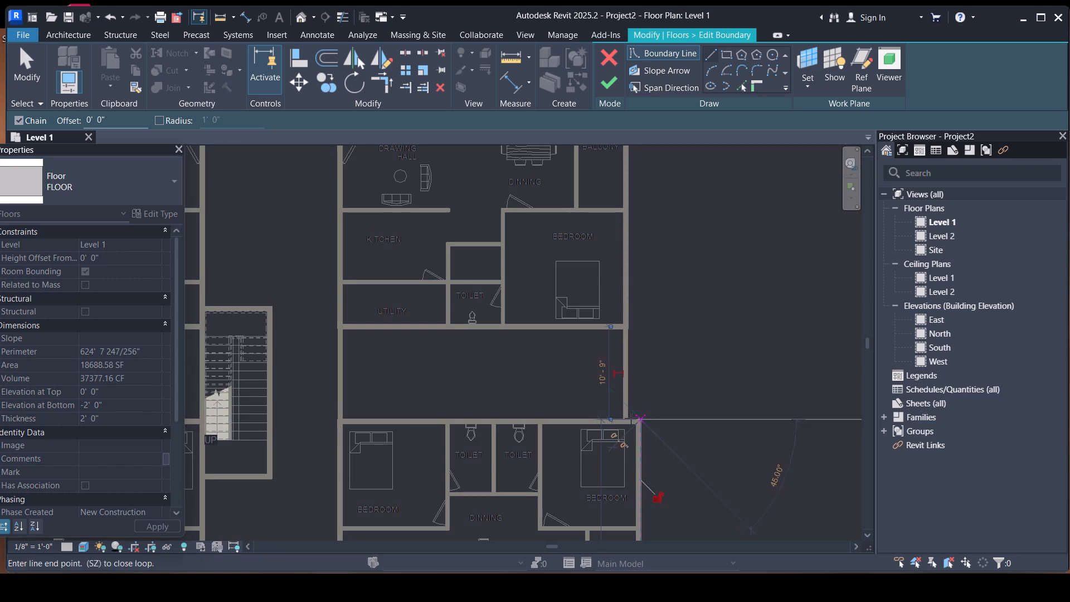
left_click(628, 418)
Continue the floor boundary about 48'-10" north along the east outer wall, then step in to the next recessed wall.
scroll(638, 368, "down", 5)
middle_click_drag(638, 368, 580, 503)
scroll(577, 315, "up", 2)
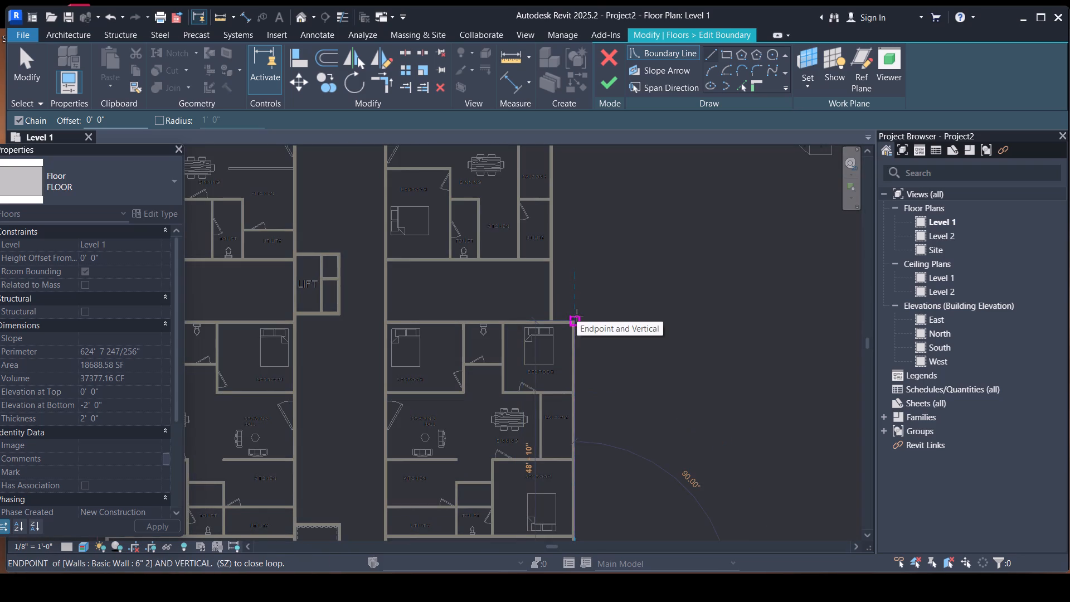
left_click(577, 315)
left_click(555, 320)
Continue the floor boundary about 53' north along the recessed east wall, then step out about 3'-11" to the next unit's outer corner.
scroll(577, 292, "down", 3)
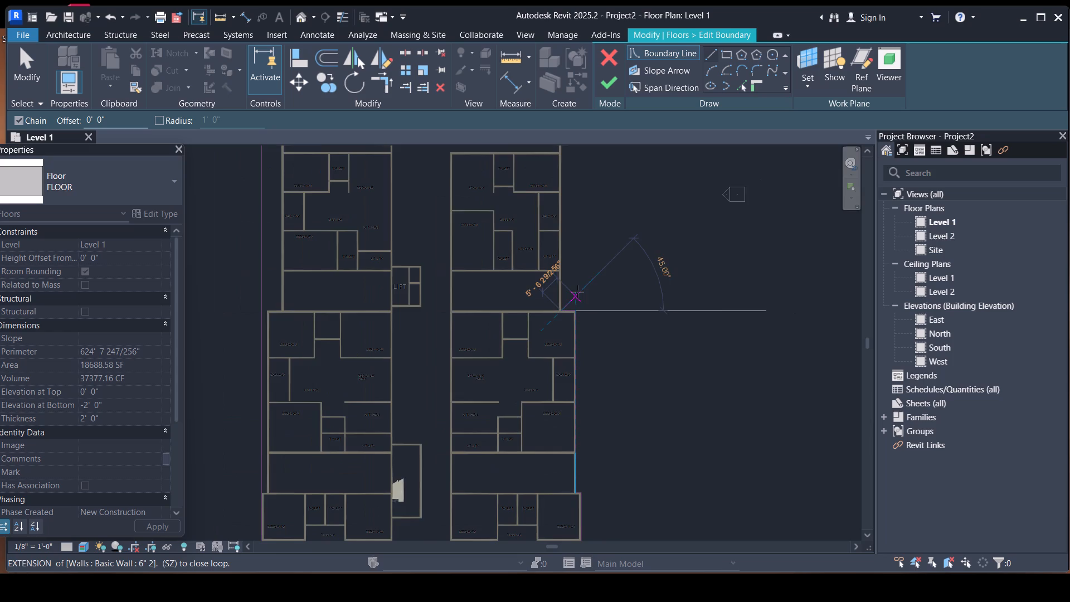
middle_click_drag(577, 292, 541, 471)
scroll(528, 301, "up", 3)
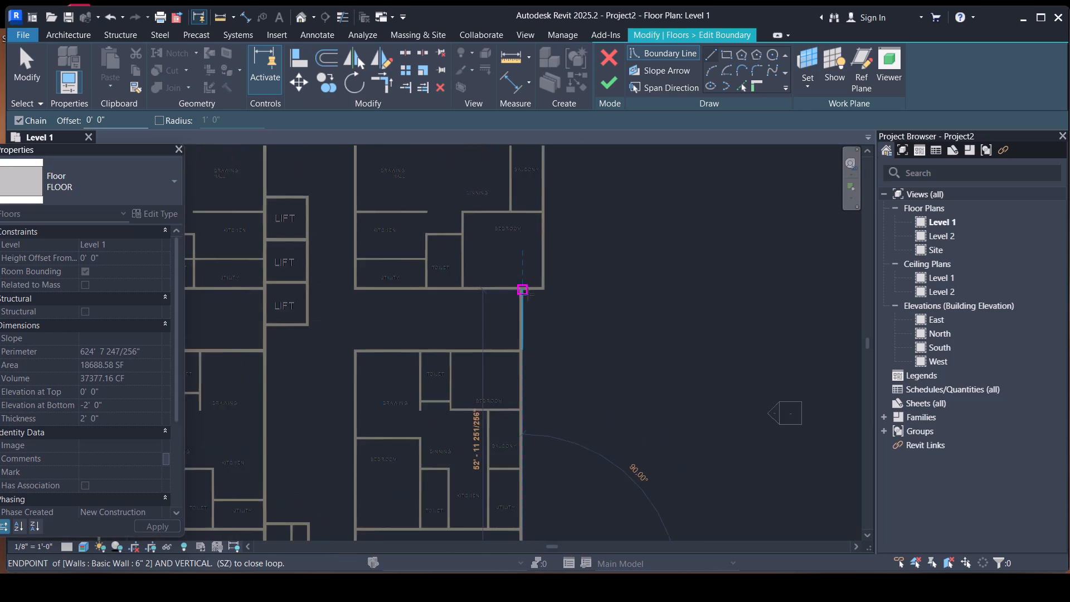
scroll(528, 294, "up", 4)
left_click(523, 289)
left_click(557, 289)
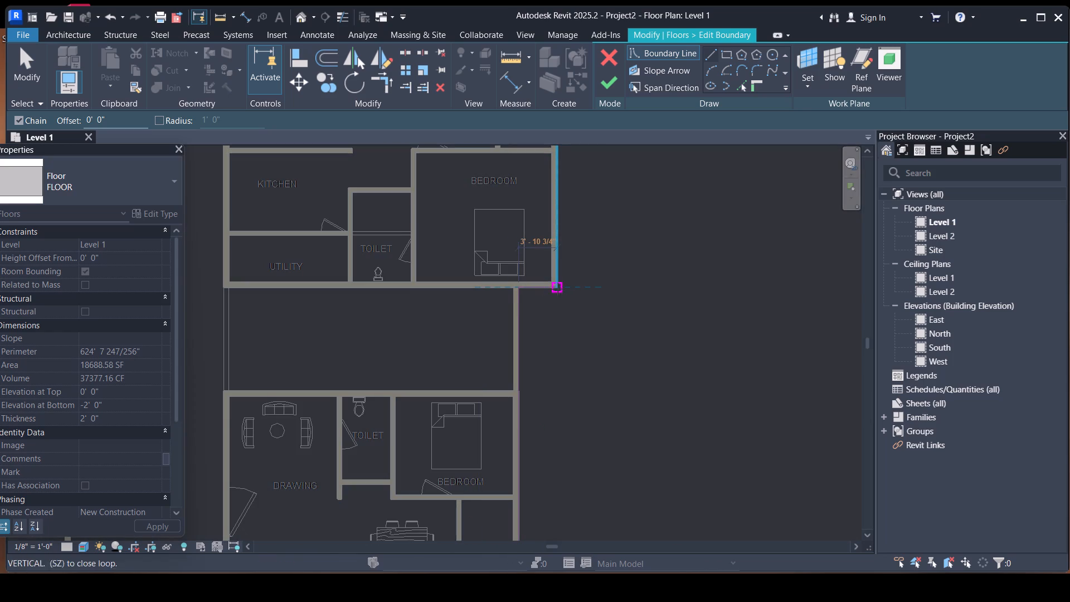
Continue the floor boundary north along the east outer wall to the northeast unit, then step out about 8" to its outer corner.
scroll(582, 278, "down", 2)
middle_click_drag(582, 278, 568, 493)
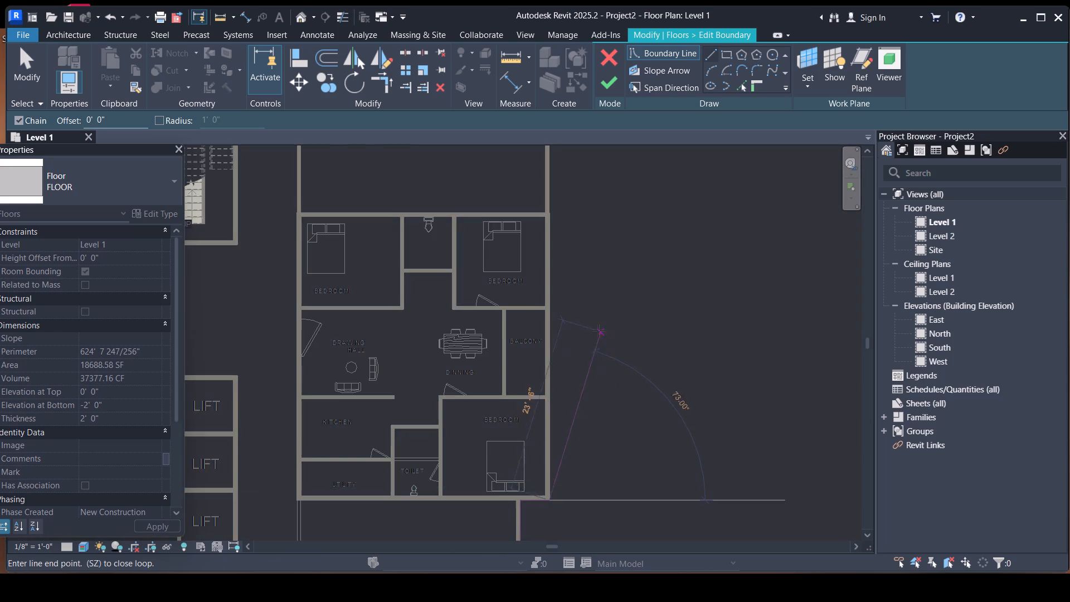
scroll(599, 330, "down", 3)
middle_click_drag(604, 325, 570, 428)
scroll(537, 321, "up", 2)
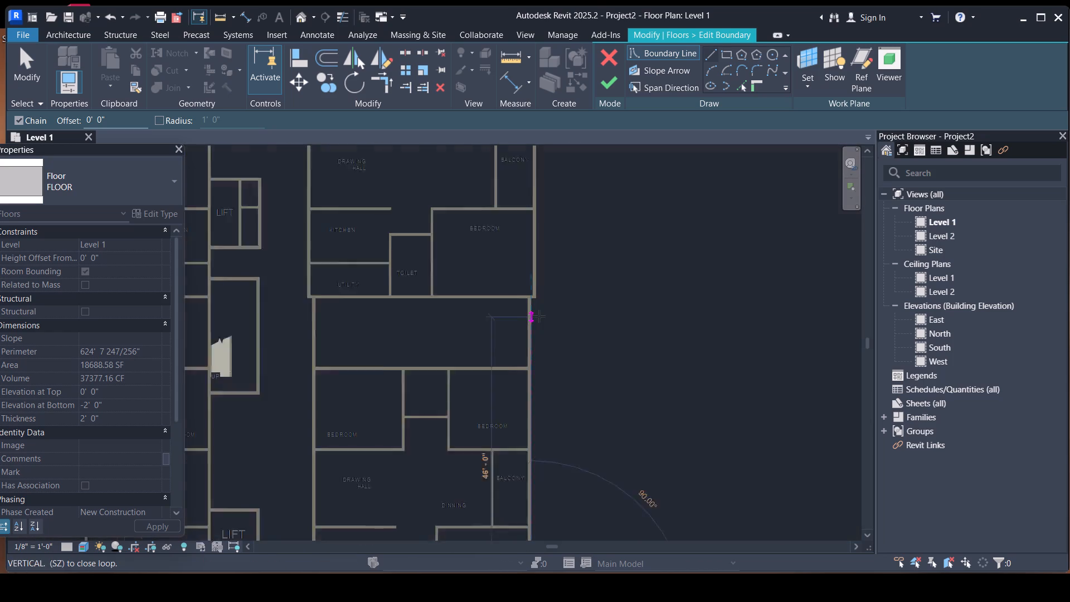
scroll(539, 316, "up", 8)
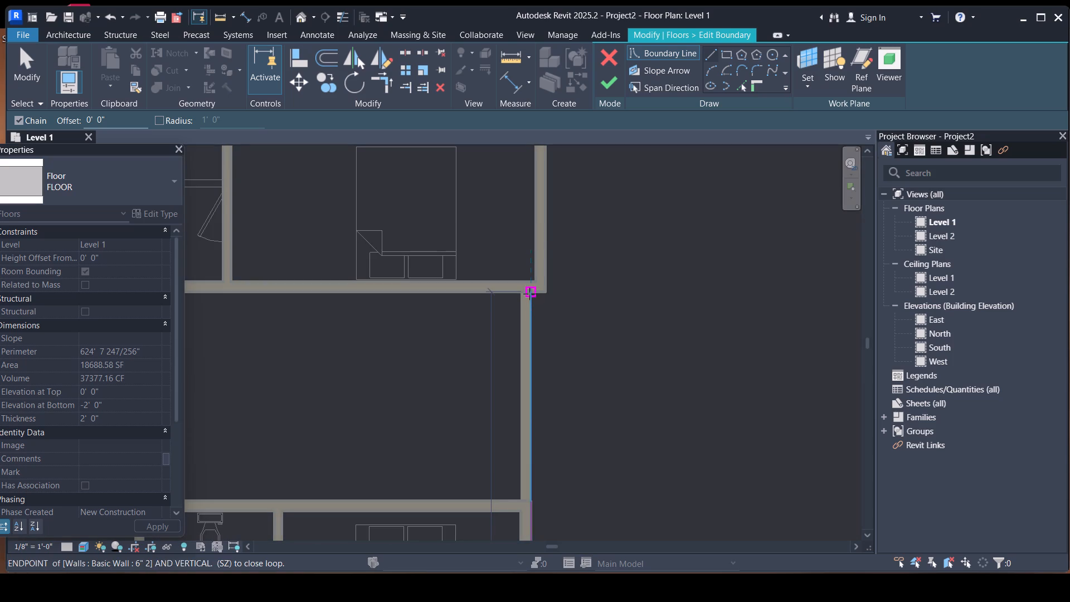
left_click(529, 294)
scroll(565, 309, "up", 1)
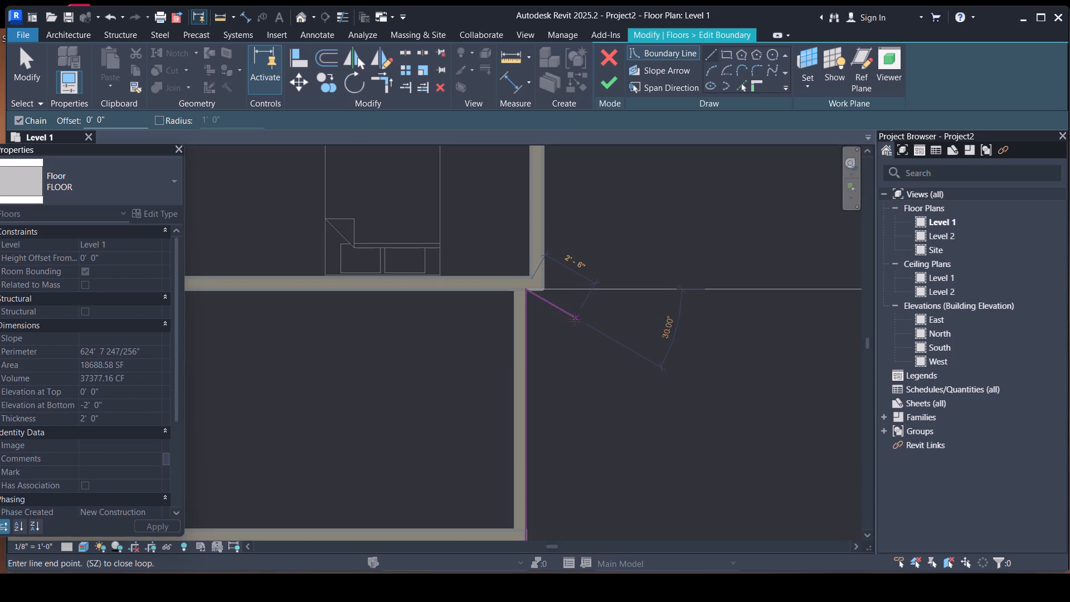
scroll(577, 320, "down", 1)
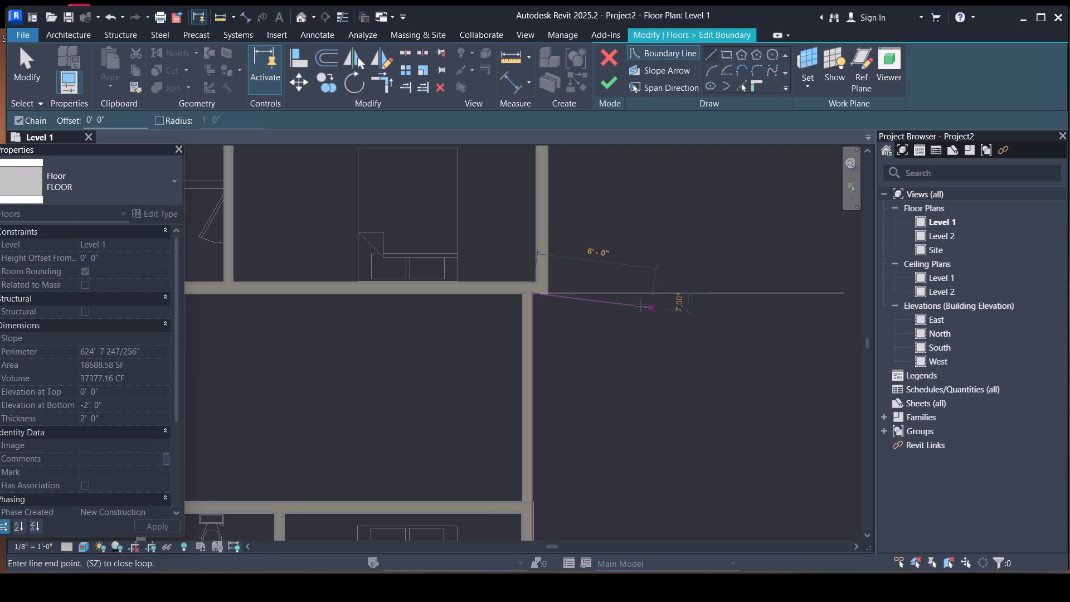
left_click(552, 295)
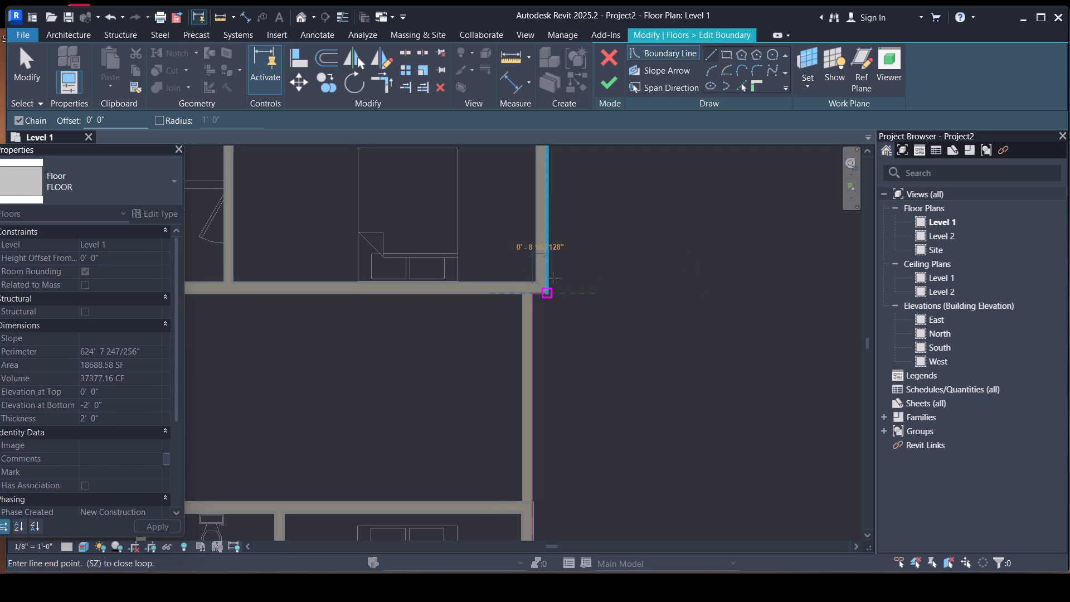
Draw the last floor boundary line about 38'-4" north to the building's northeast corner, closing the loop, and end the line chain.
scroll(549, 269, "down", 2)
middle_click_drag(549, 269, 473, 498)
scroll(549, 269, "down", 1)
scroll(510, 358, "down", 4)
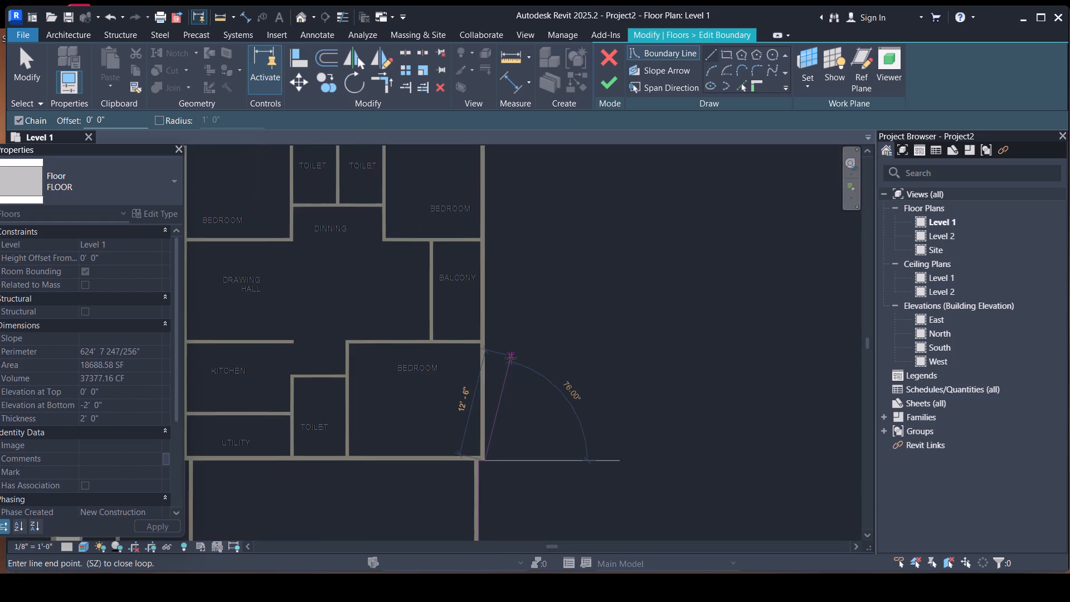
scroll(510, 358, "down", 2)
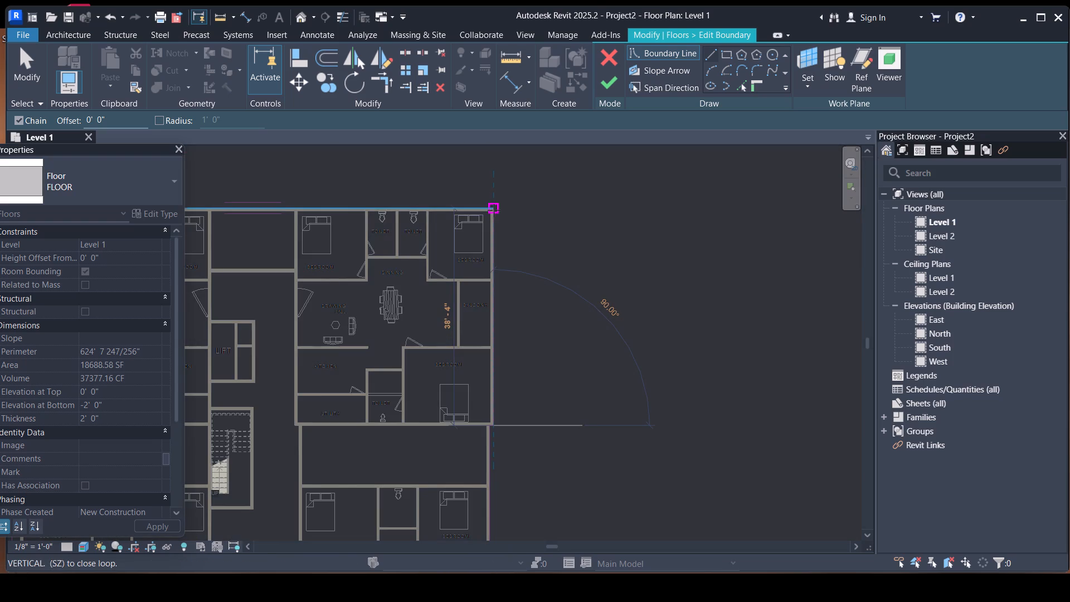
scroll(494, 208, "up", 4)
left_click(494, 208)
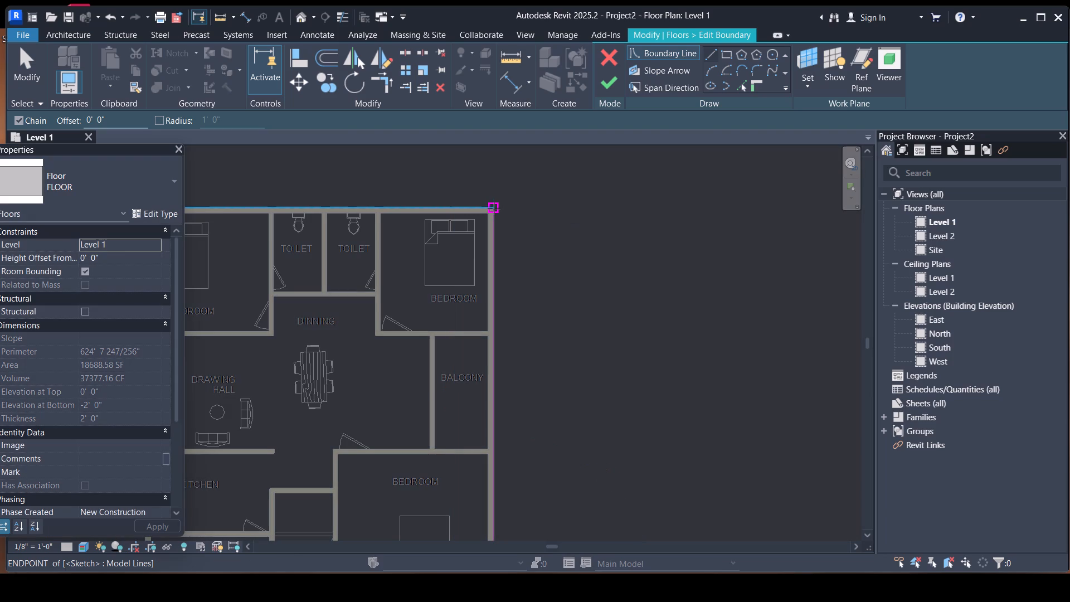
key("Escape")
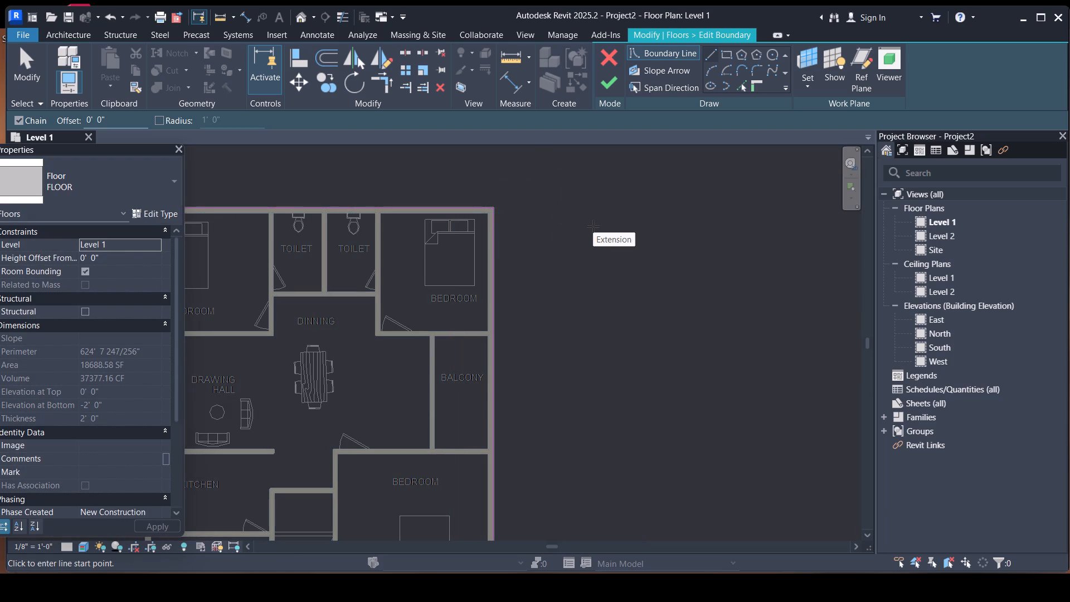
Finish the floor boundary edit to apply the redrawn outline to the Level 1 floor.
left_click(614, 89)
Examine the edited Level 1 floor against the outer walls, stairwell and lift openings across the whole plan.
scroll(647, 211, "down", 7)
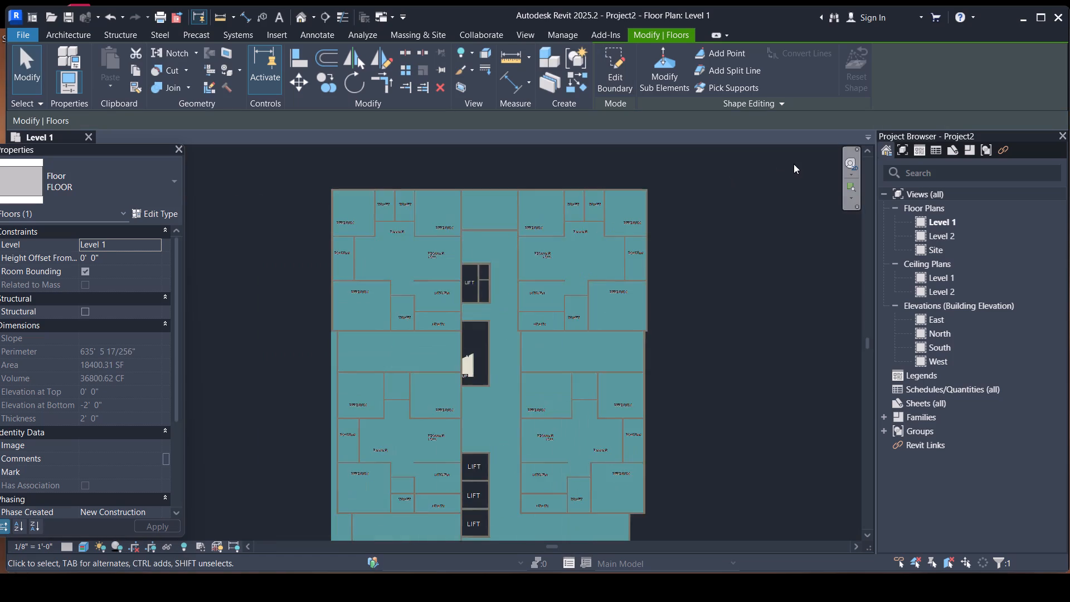
scroll(792, 164, "down", 3)
scroll(741, 508, "down", 3)
middle_click_drag(740, 469, 709, 302)
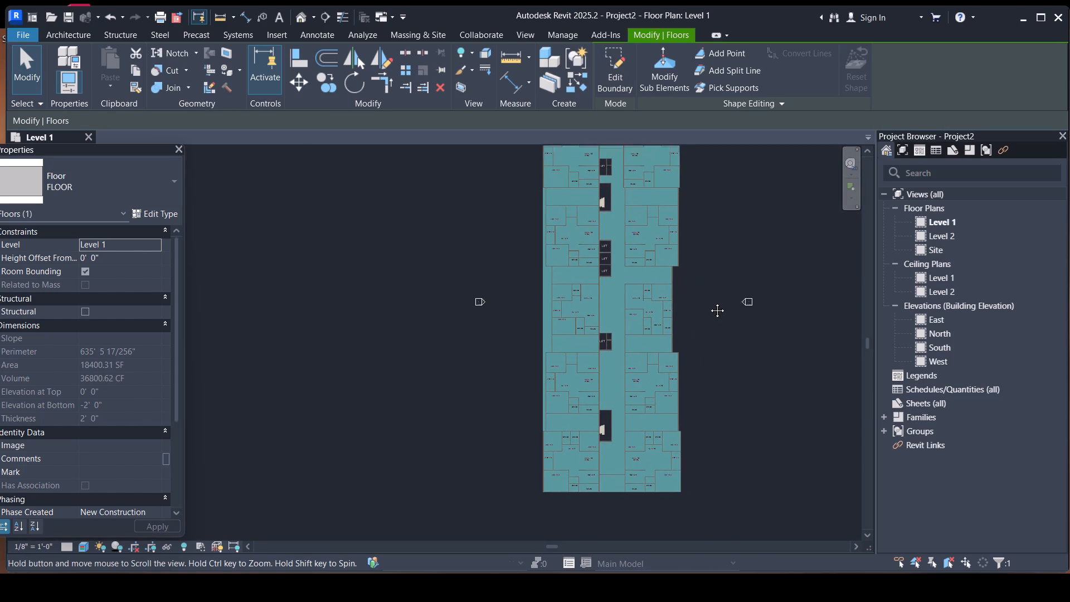
middle_click_drag(709, 302, 689, 346)
scroll(684, 343, "down", 1)
middle_click_drag(687, 343, 625, 301)
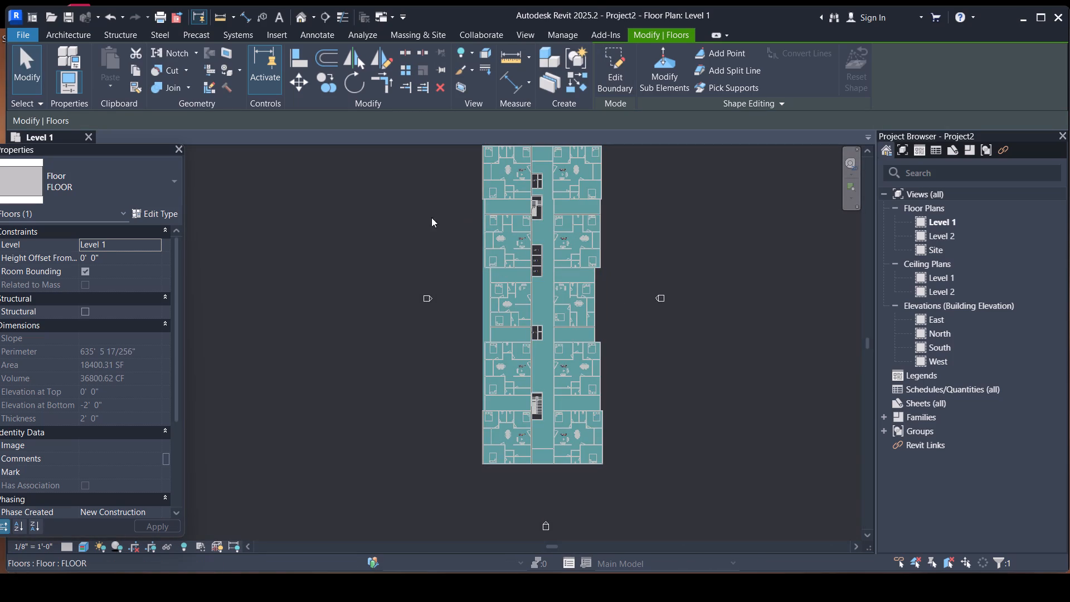
scroll(556, 275, "down", 2)
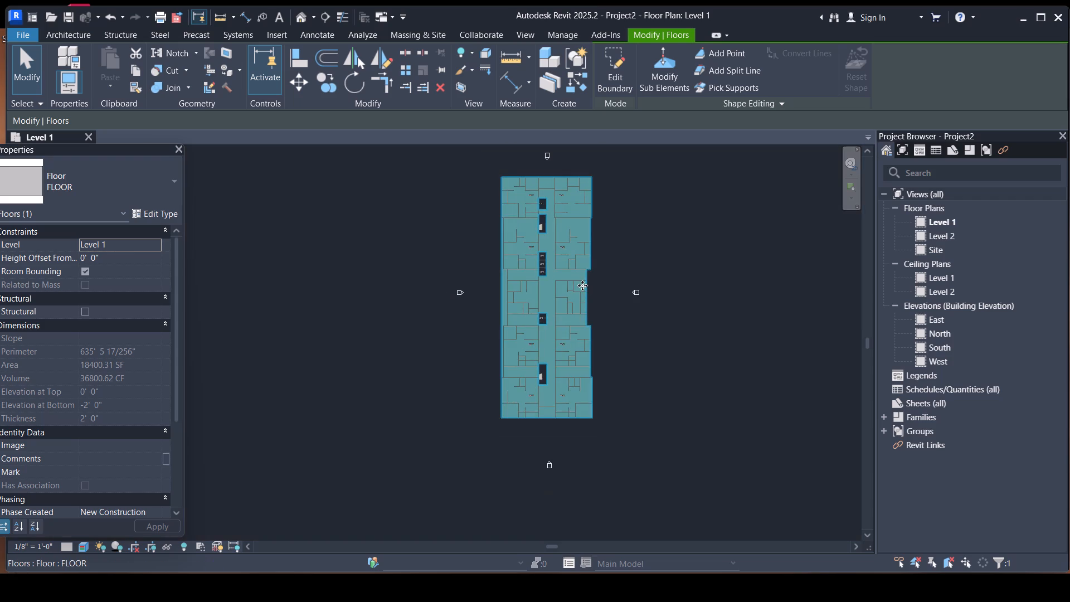
scroll(604, 309, "up", 1)
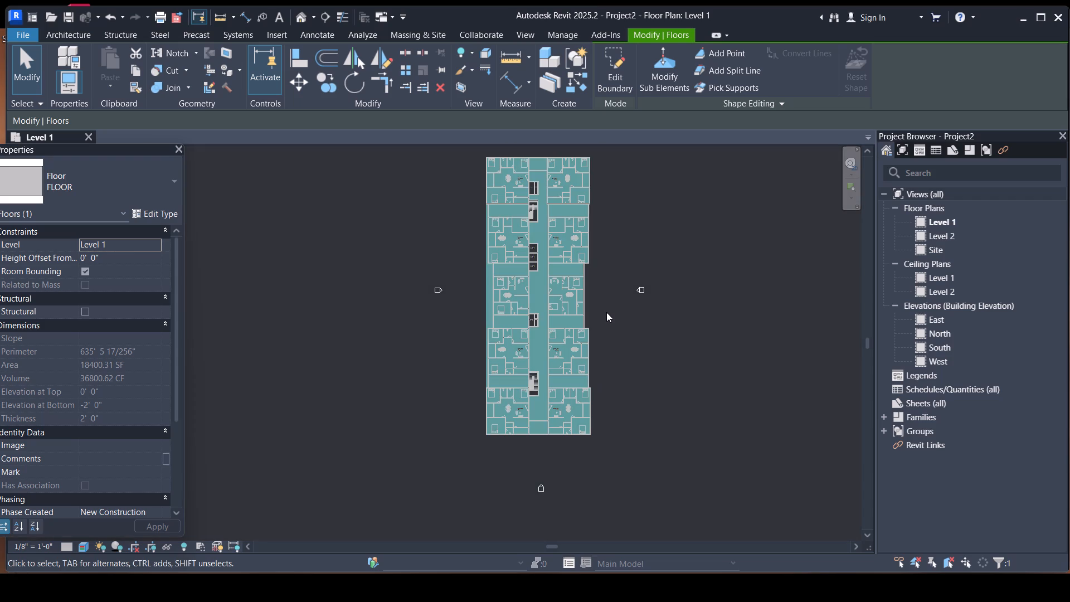
middle_click_drag(606, 312, 602, 353)
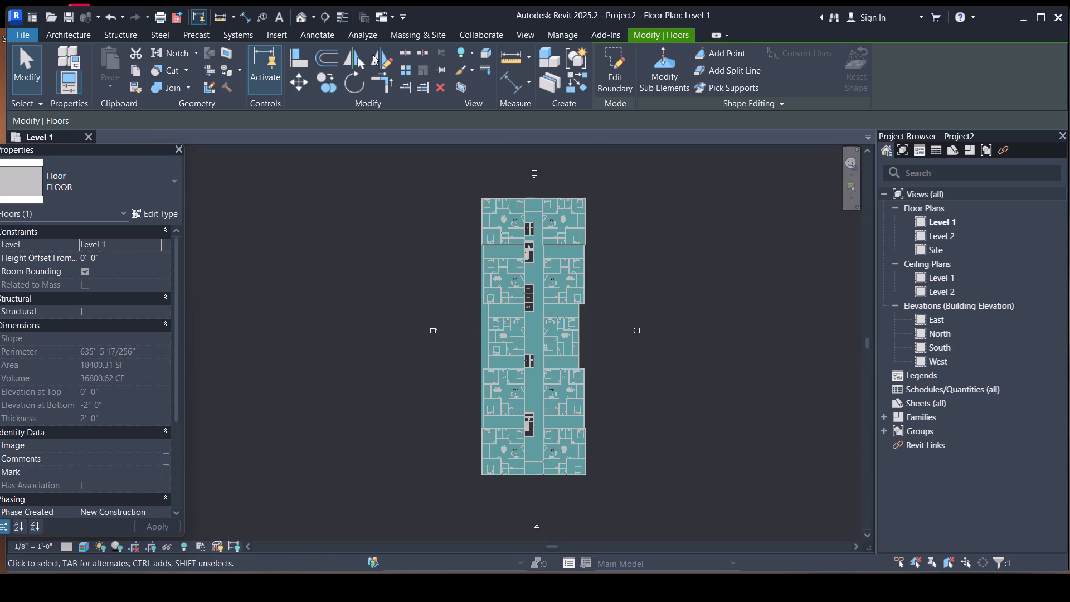
key("Escape")
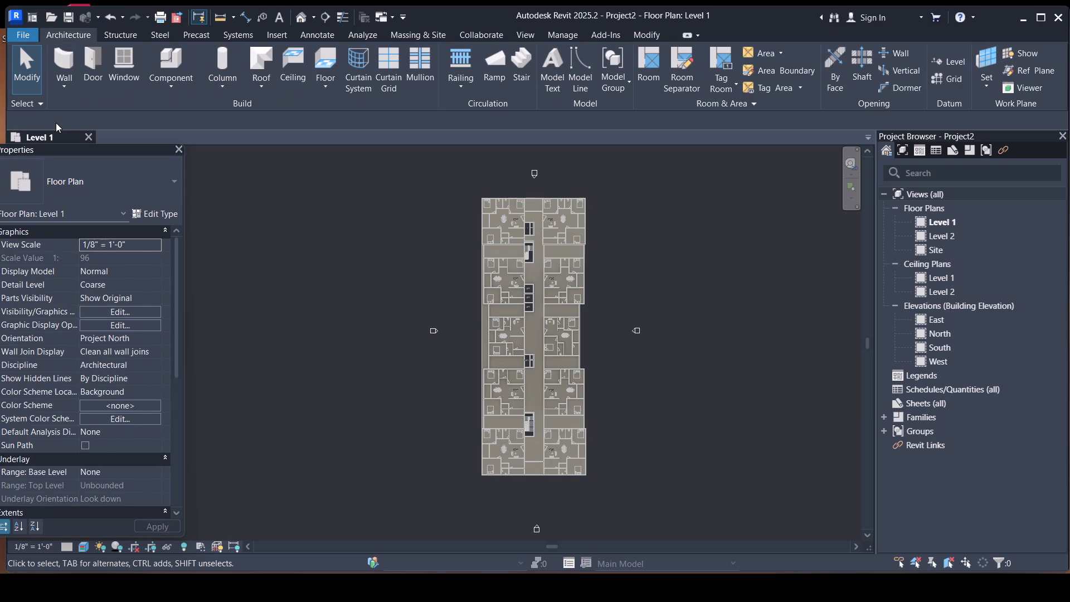
left_click(480, 341)
scroll(531, 303, "up", 2)
scroll(532, 303, "down", 2)
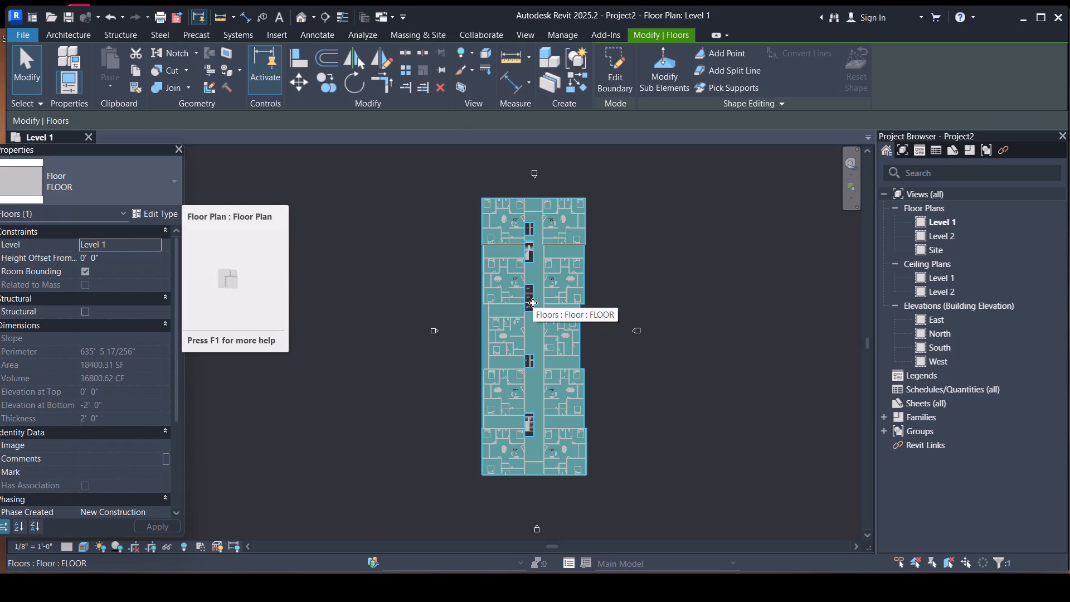
key("Escape")
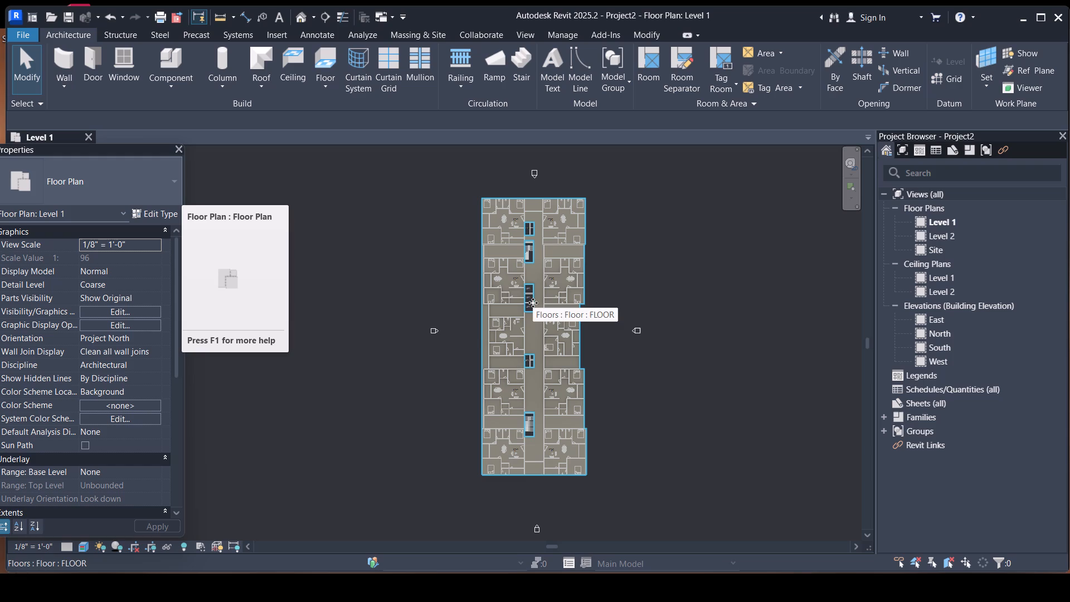
left_click(479, 350)
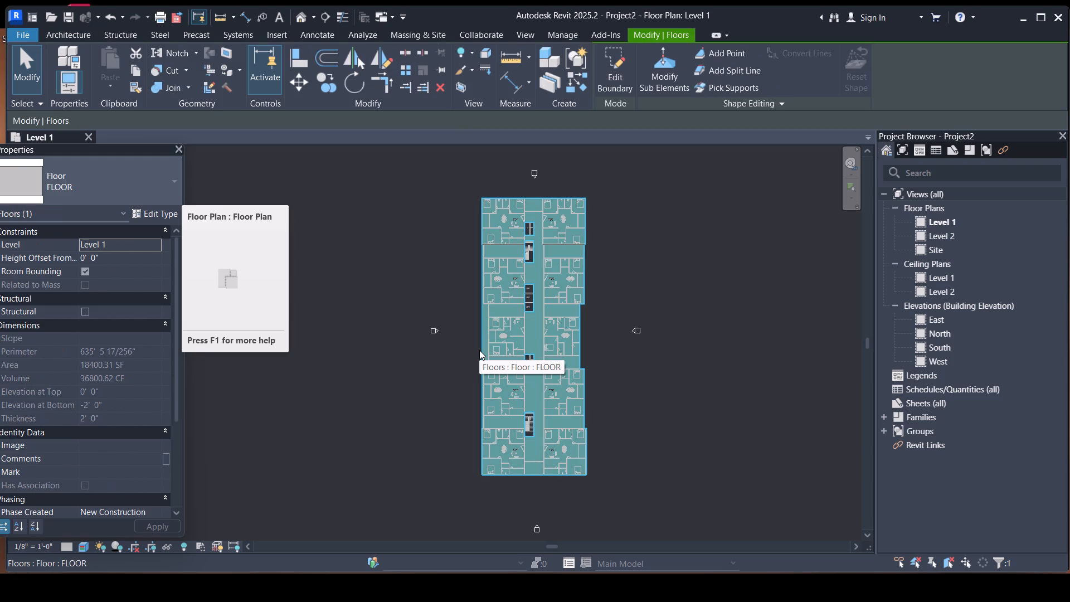
key("Escape")
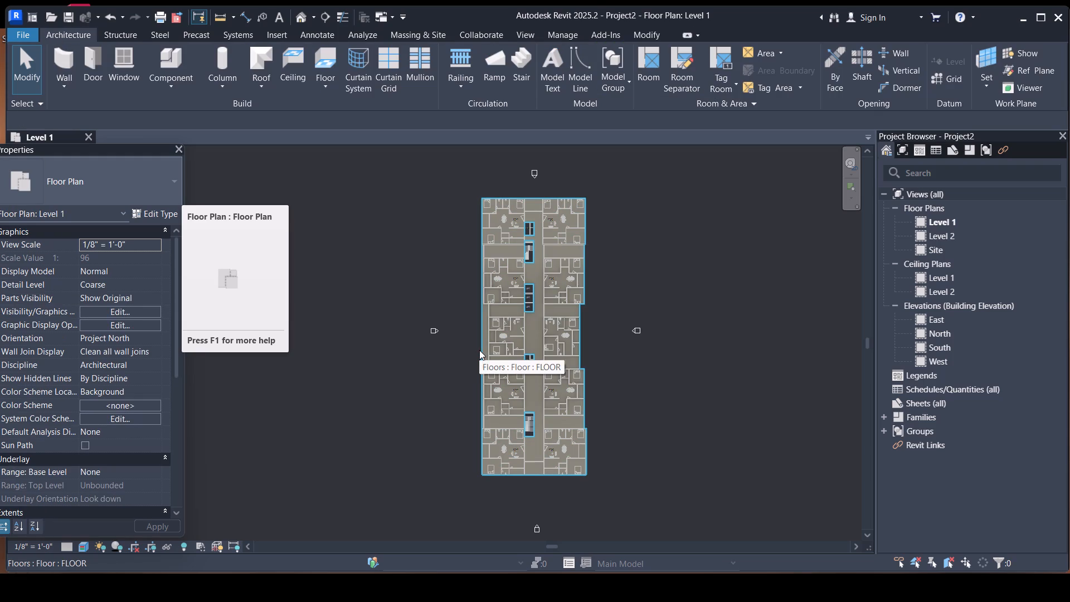
scroll(499, 241, "up", 4)
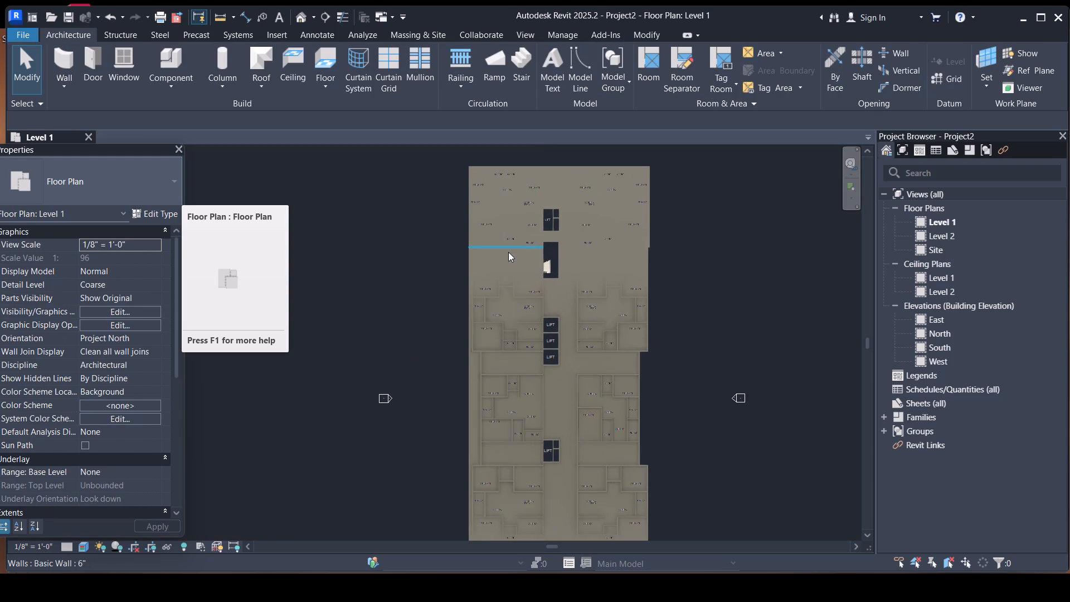
scroll(514, 244, "up", 3)
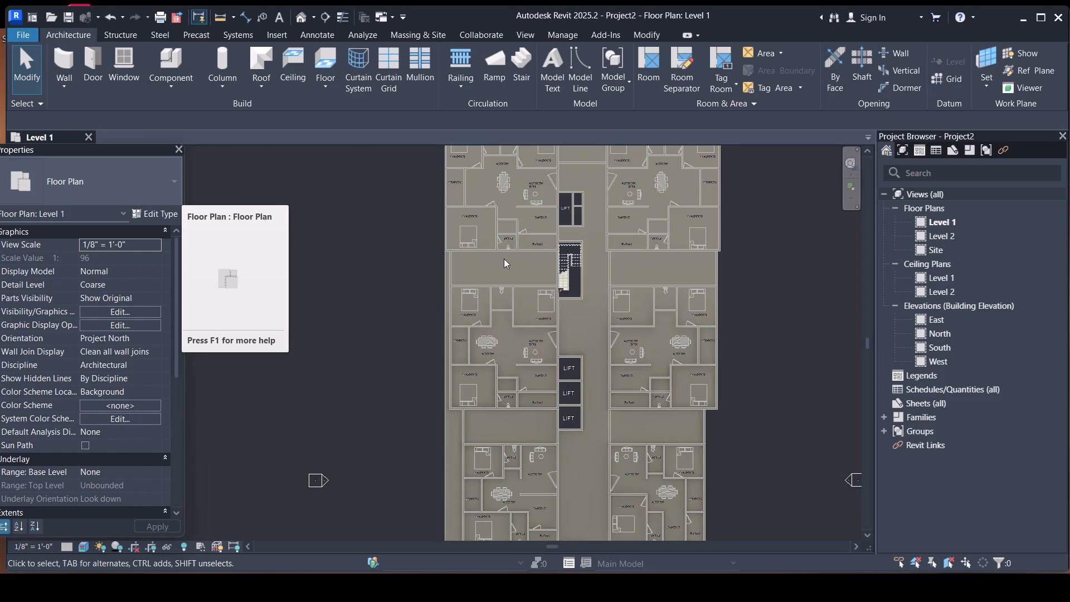
scroll(504, 259, "down", 1)
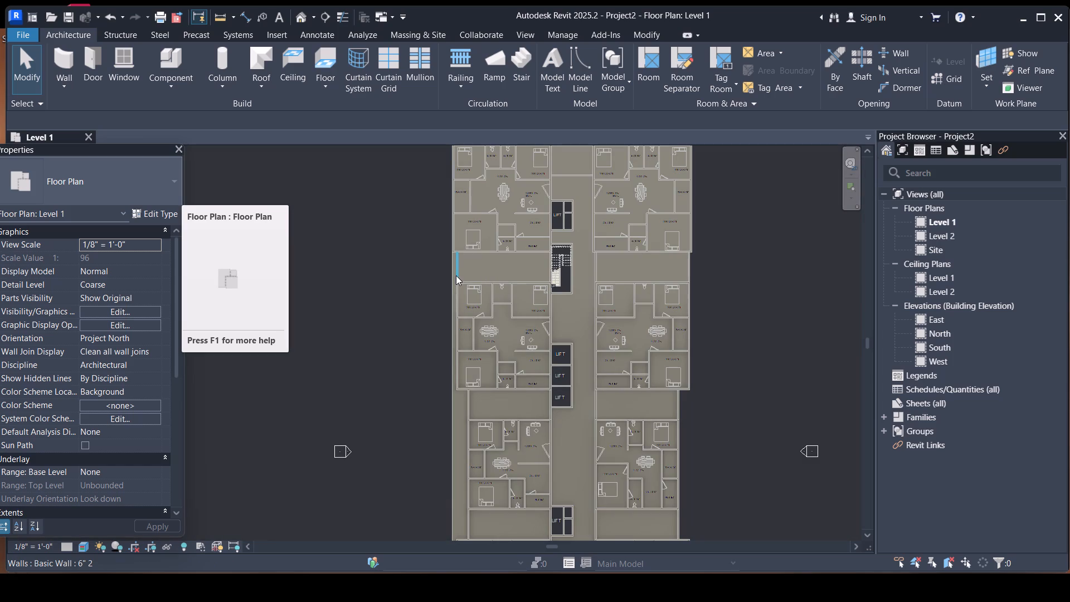
scroll(518, 249, "down", 4)
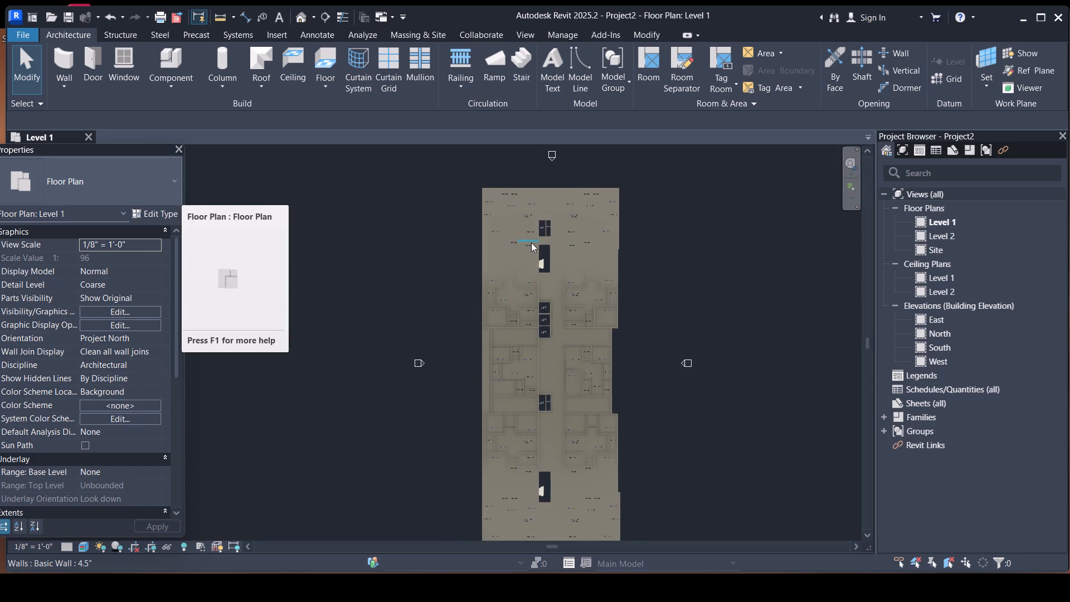
middle_click_drag(638, 312, 631, 269)
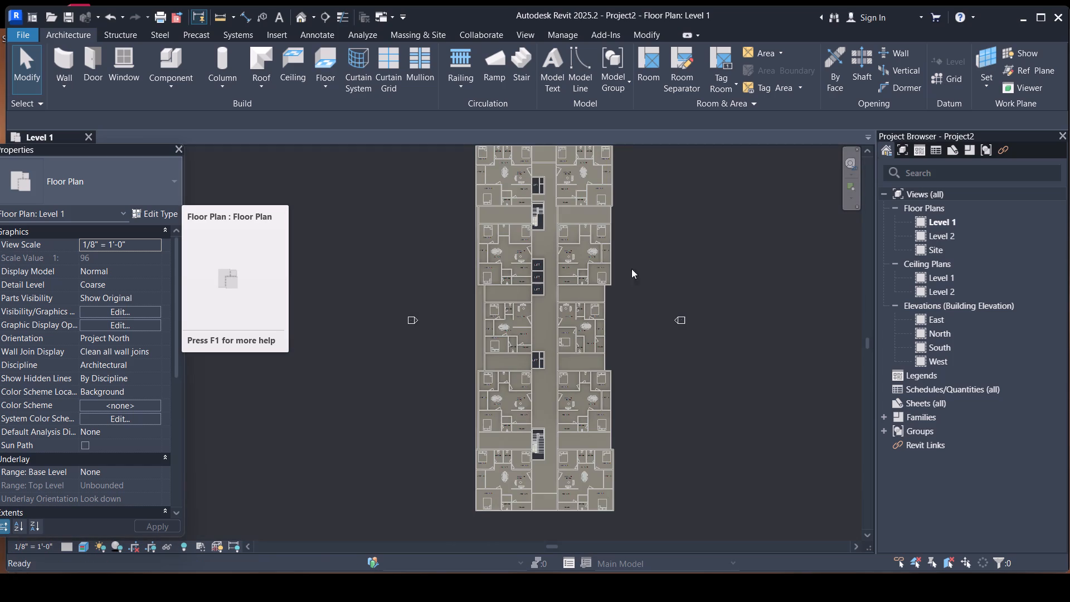
scroll(548, 331, "down", 1)
middle_click_drag(548, 331, 547, 343)
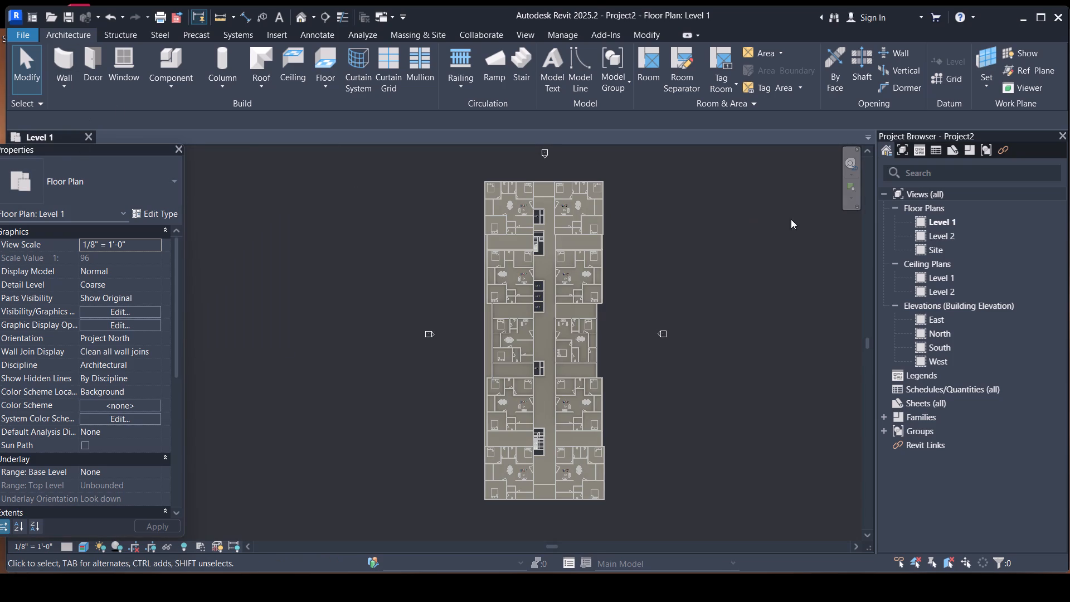
scroll(514, 183, "up", 9)
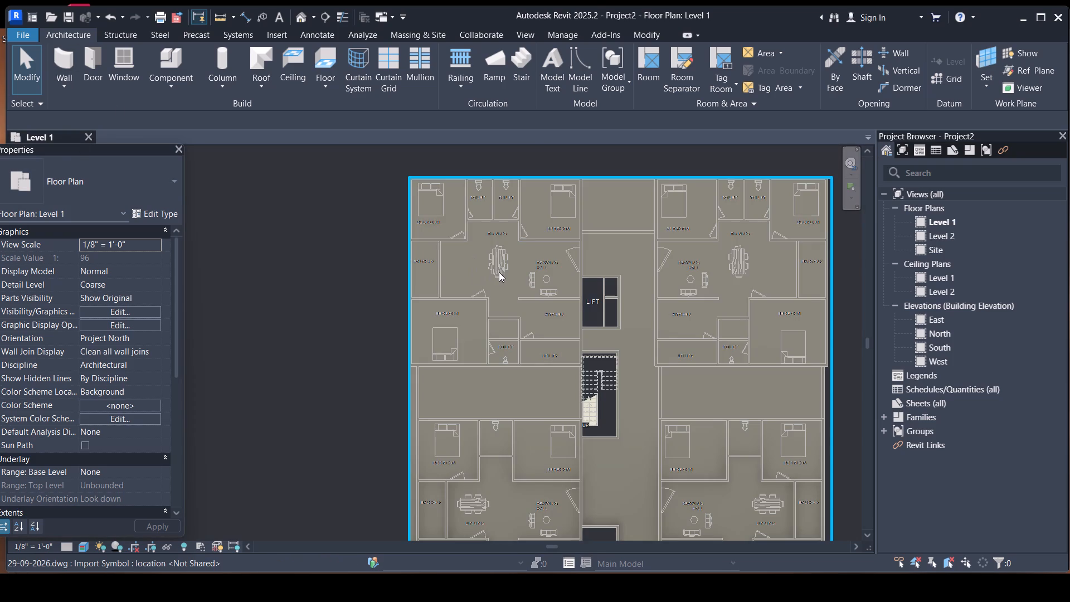
middle_click_drag(505, 279, 493, 331)
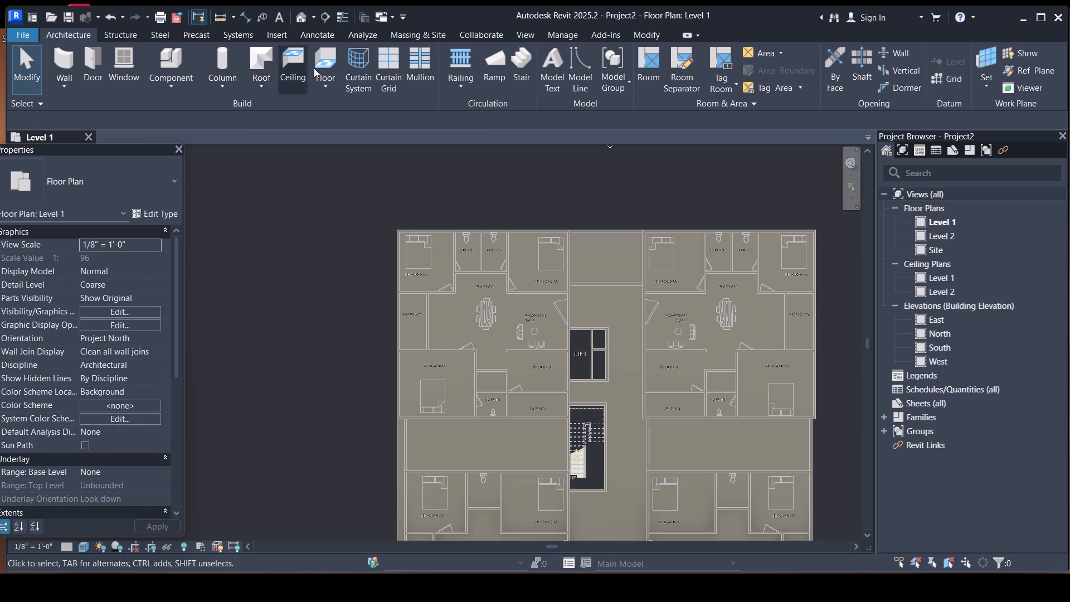
Start a roof by footprint and move its base level to Level 2.
left_click(265, 73)
left_click(278, 109)
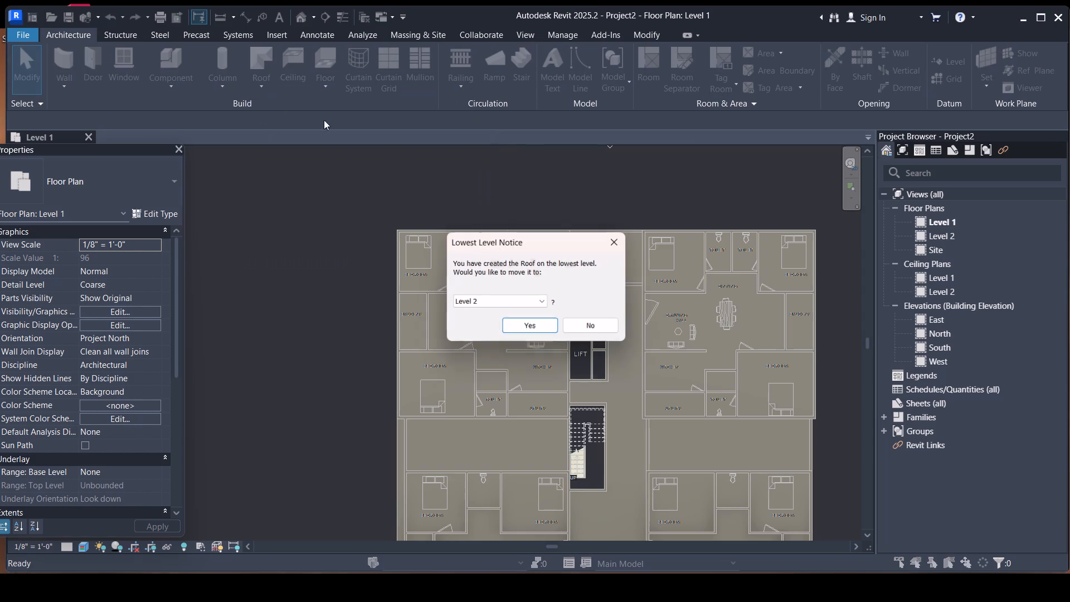
left_click(543, 327)
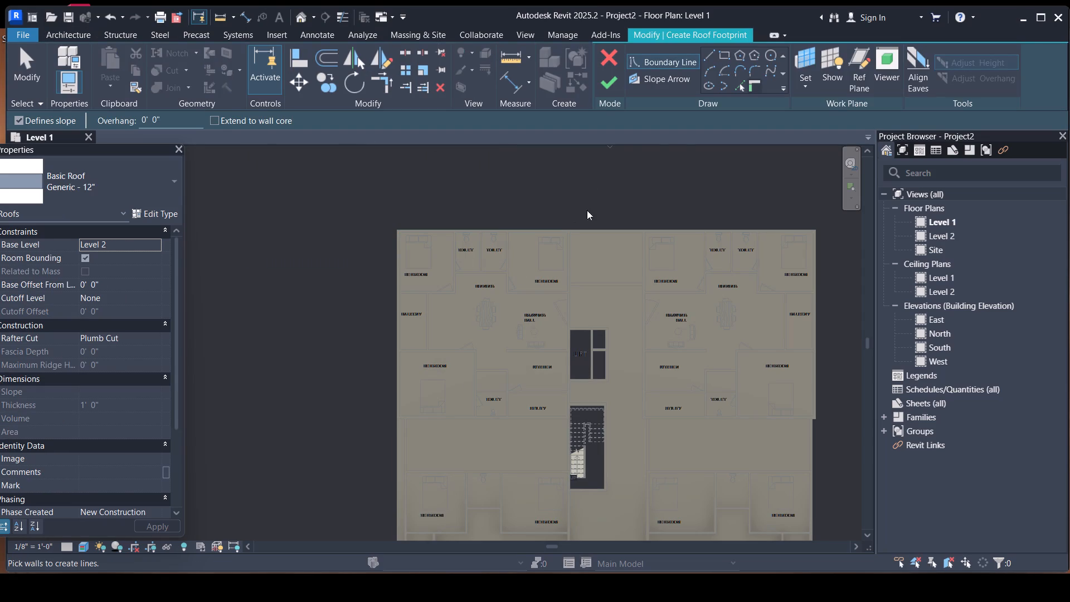
Open the Site floor plan for sketching the roof footprint.
left_click(723, 59)
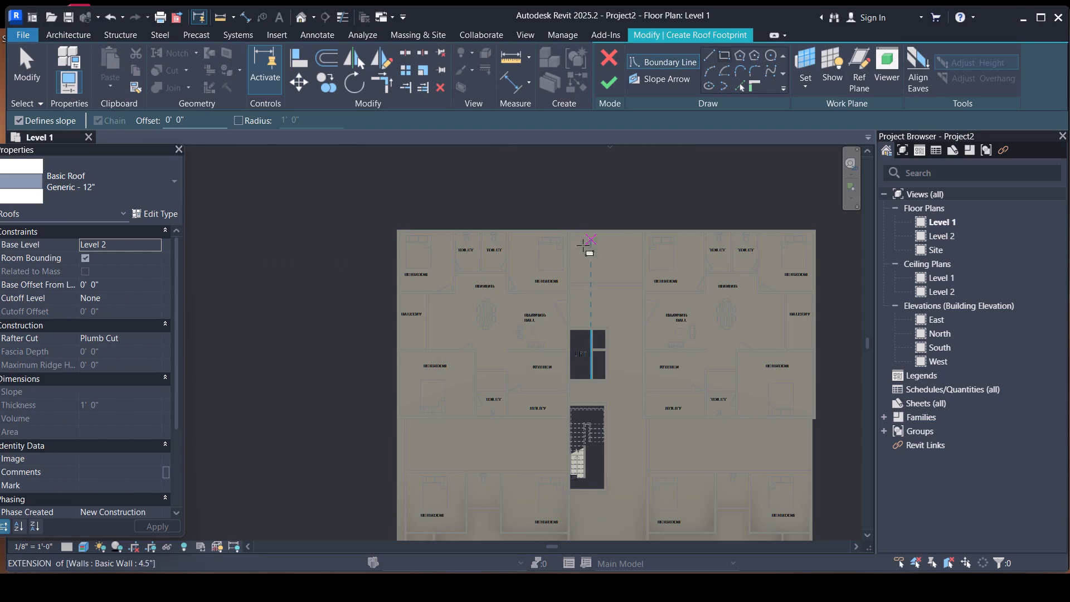
scroll(583, 221, "up", 5)
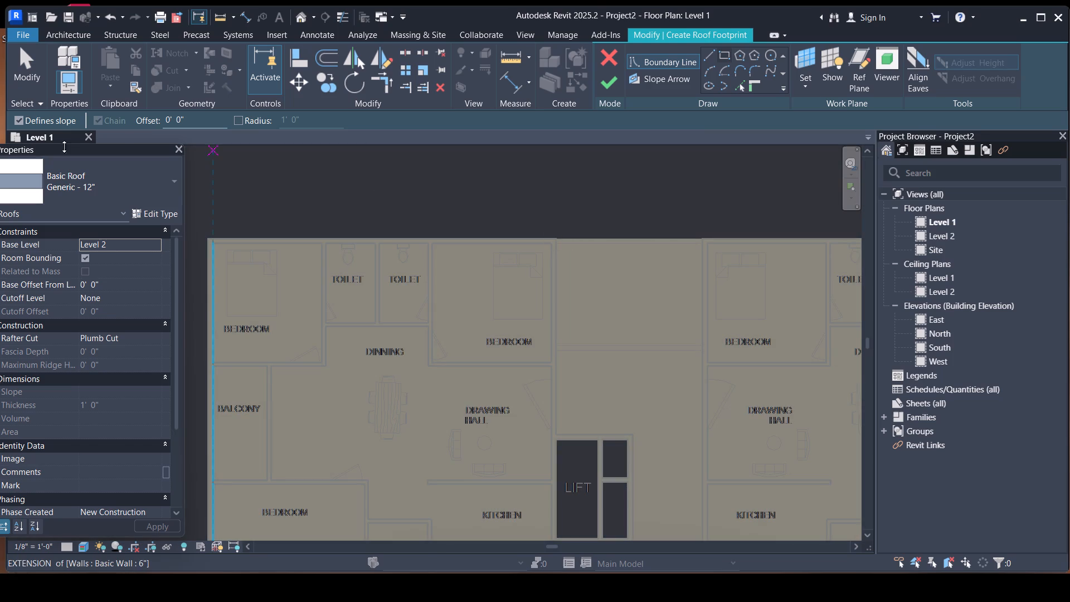
left_click(937, 244)
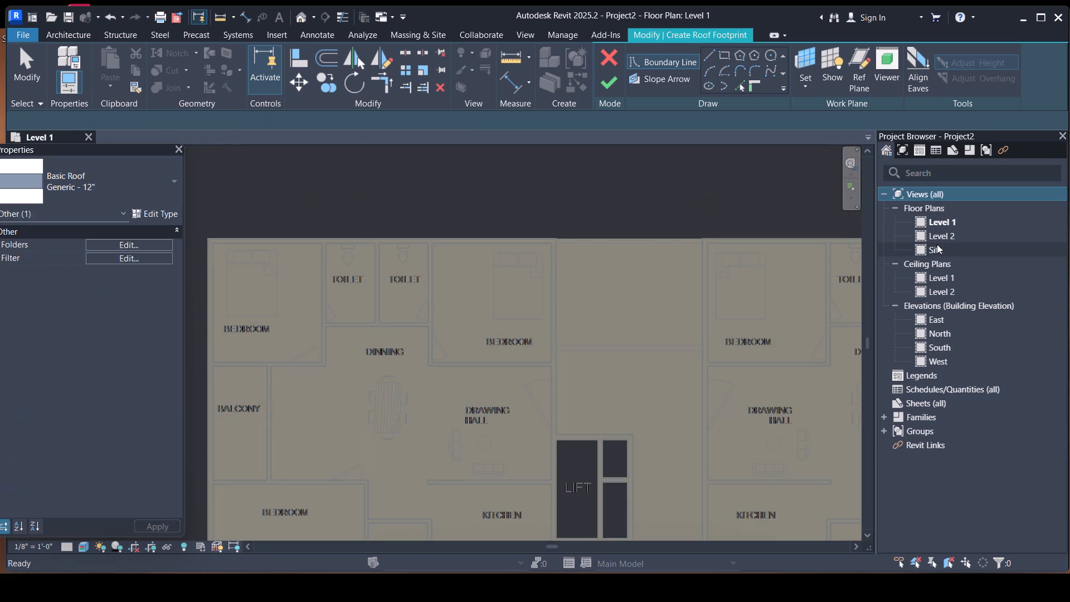
double_click(937, 252)
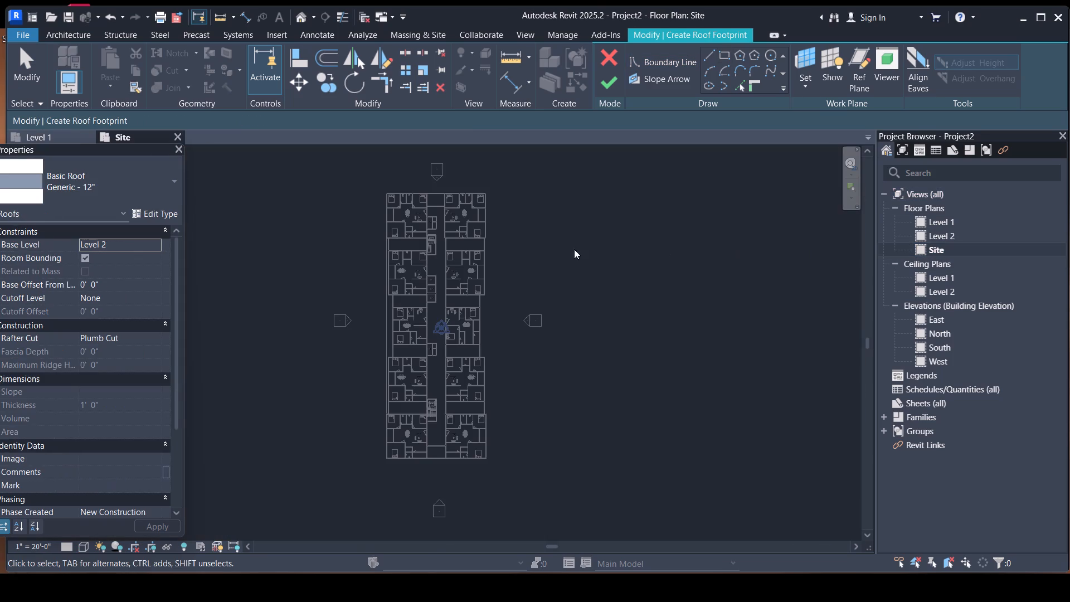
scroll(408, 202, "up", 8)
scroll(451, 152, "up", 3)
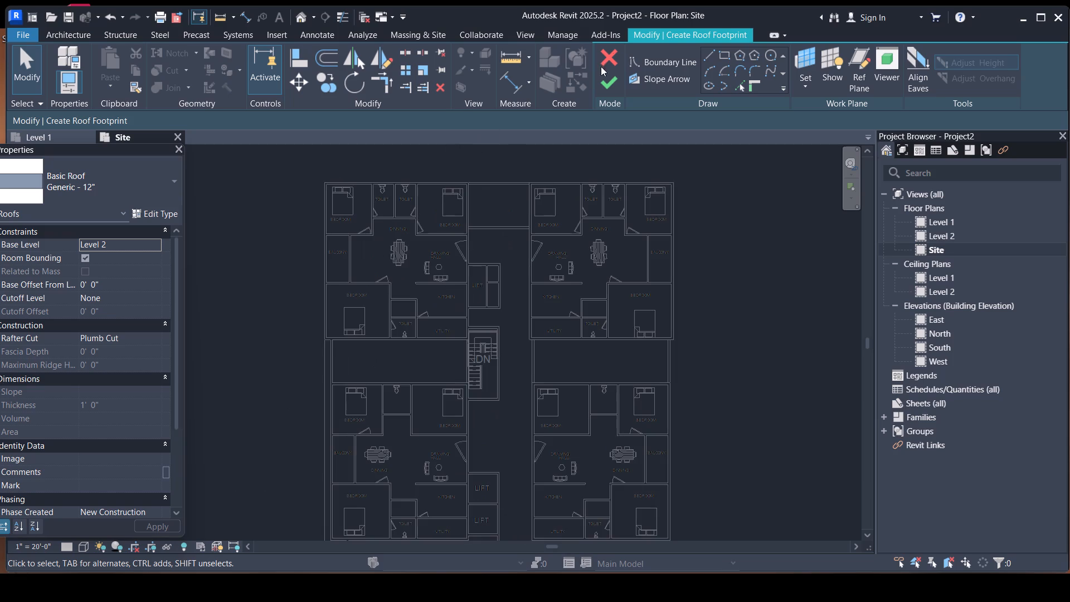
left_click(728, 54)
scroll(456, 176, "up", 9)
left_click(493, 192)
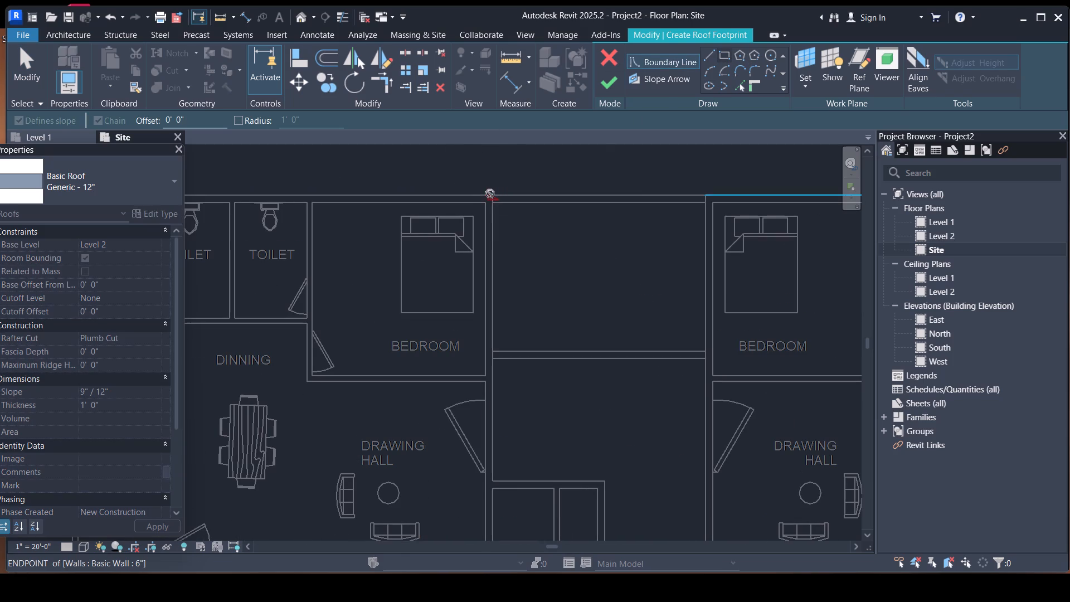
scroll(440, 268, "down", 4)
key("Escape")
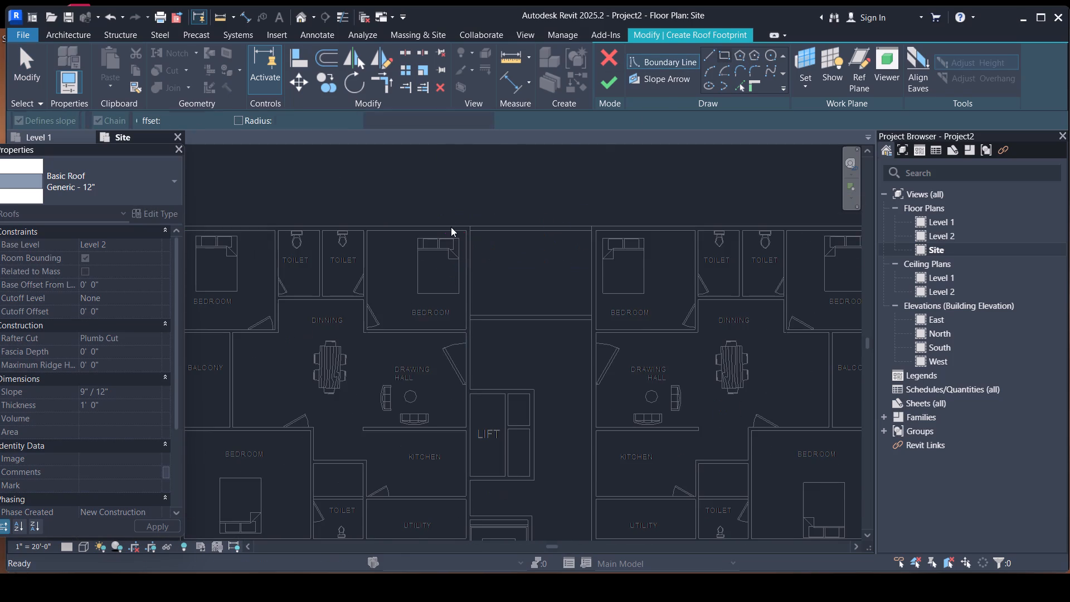
Duplicate the Generic - 12" basic roof type under the name SLAB.
left_click(164, 219)
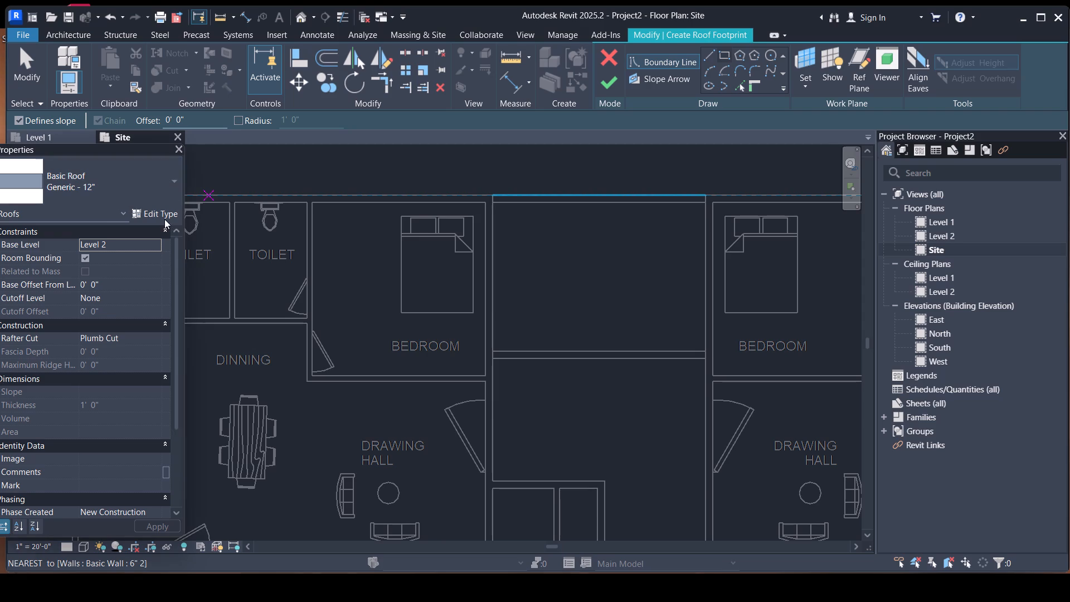
left_click(893, 133)
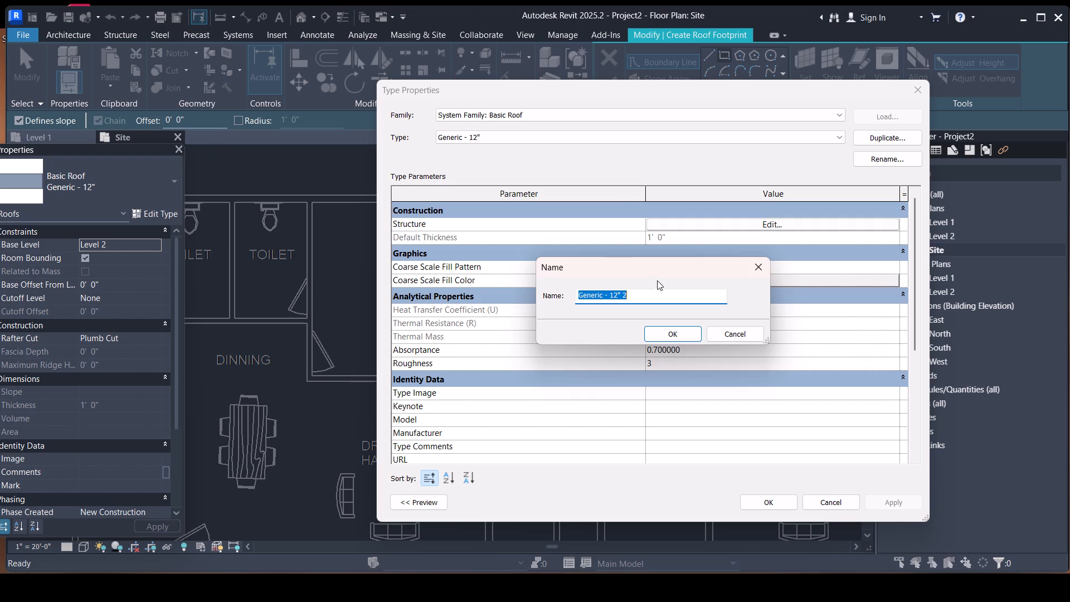
key("BackSpace")
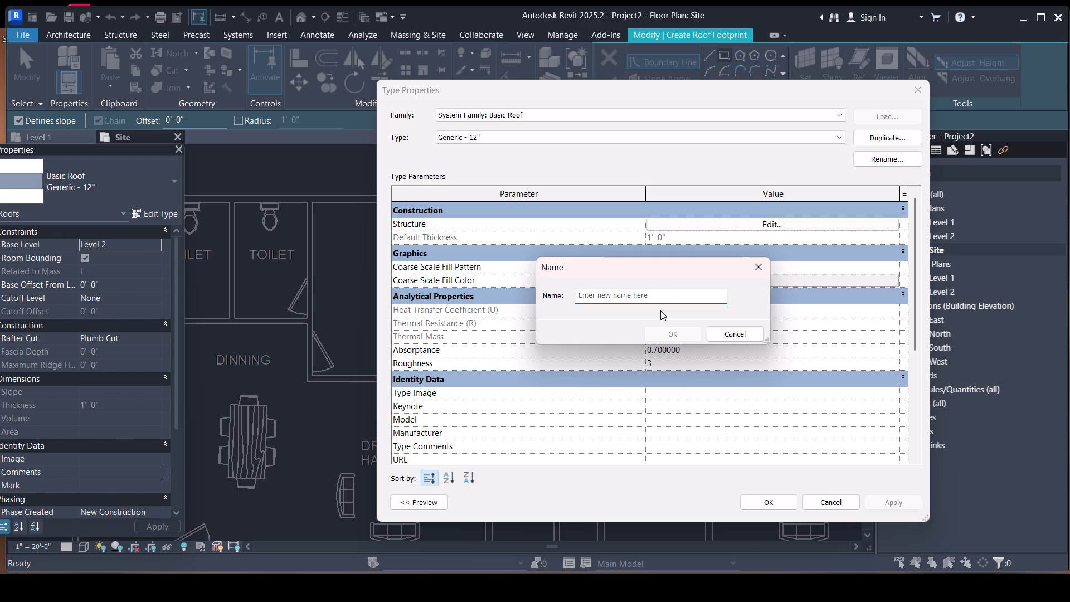
type("SLAB")
left_click(695, 336)
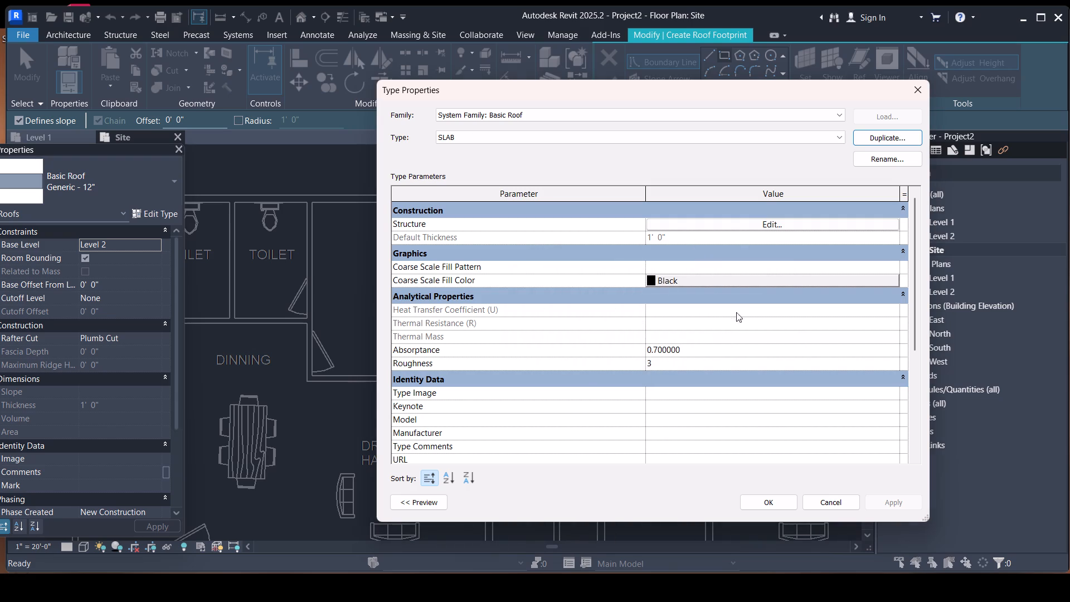
Set the thickness of the SLAB roof type's Structure [1] layer to 6".
left_click(737, 225)
left_click(680, 221)
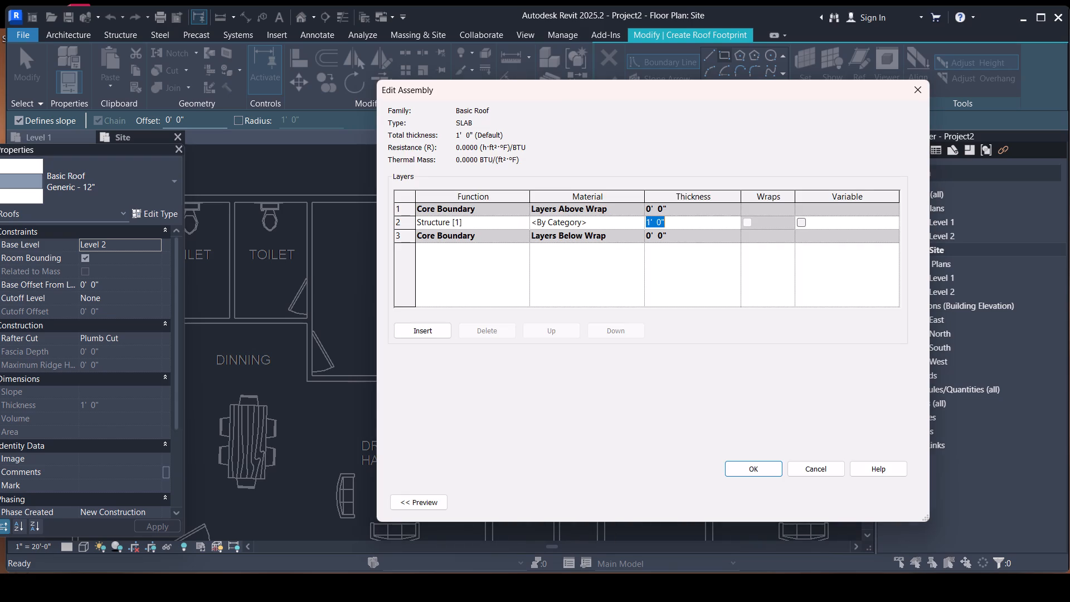
key("BackSpace")
type("6\"")
key("Return")
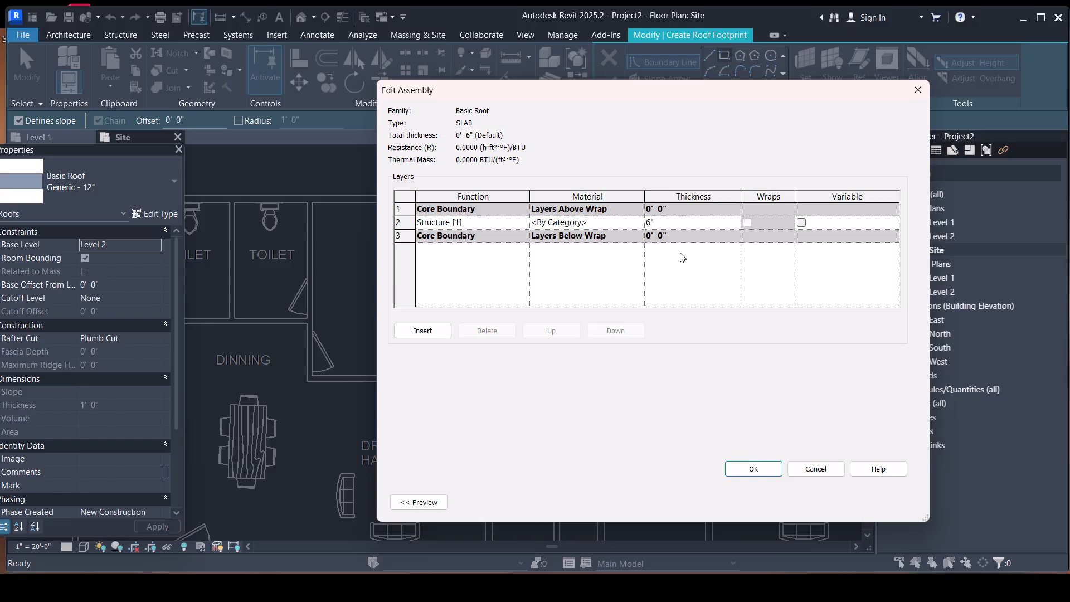
Accept the SLAB layer structure and apply the SLAB type to the new roof.
left_click(753, 470)
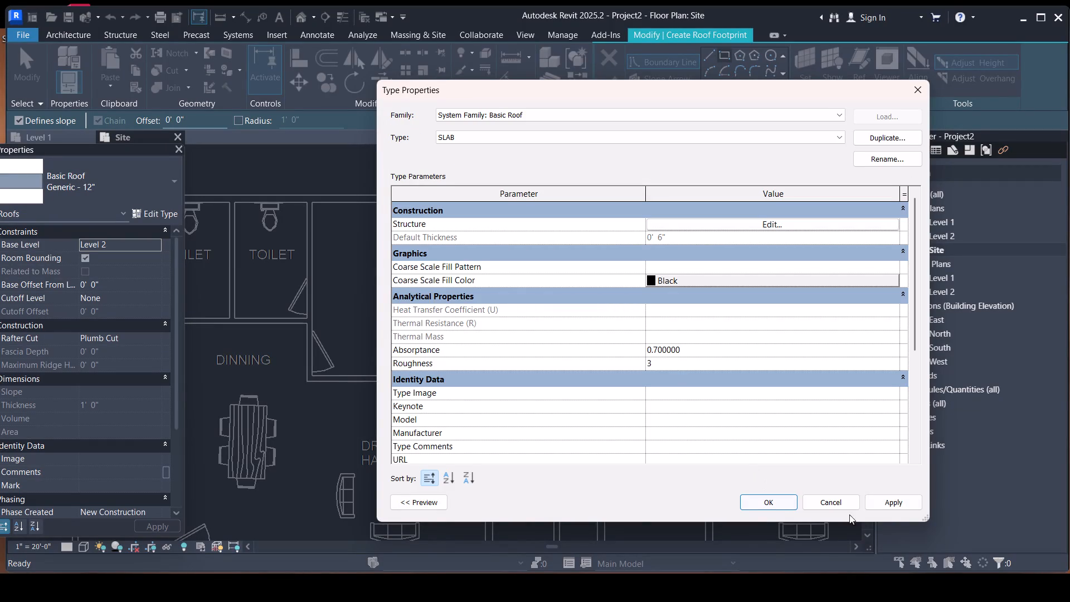
left_click(901, 502)
left_click(778, 511)
left_click(767, 504)
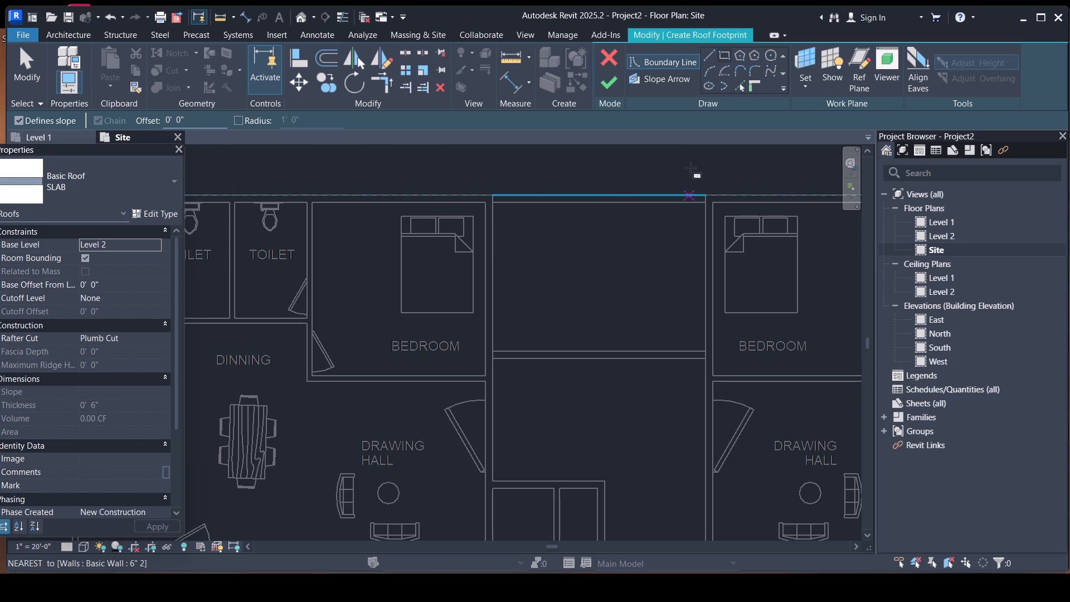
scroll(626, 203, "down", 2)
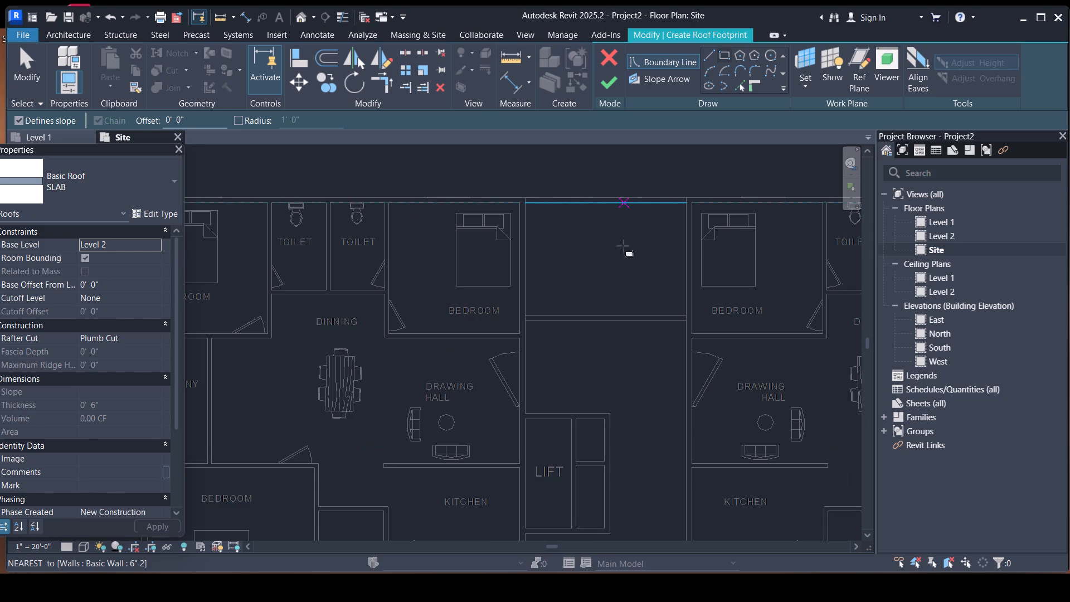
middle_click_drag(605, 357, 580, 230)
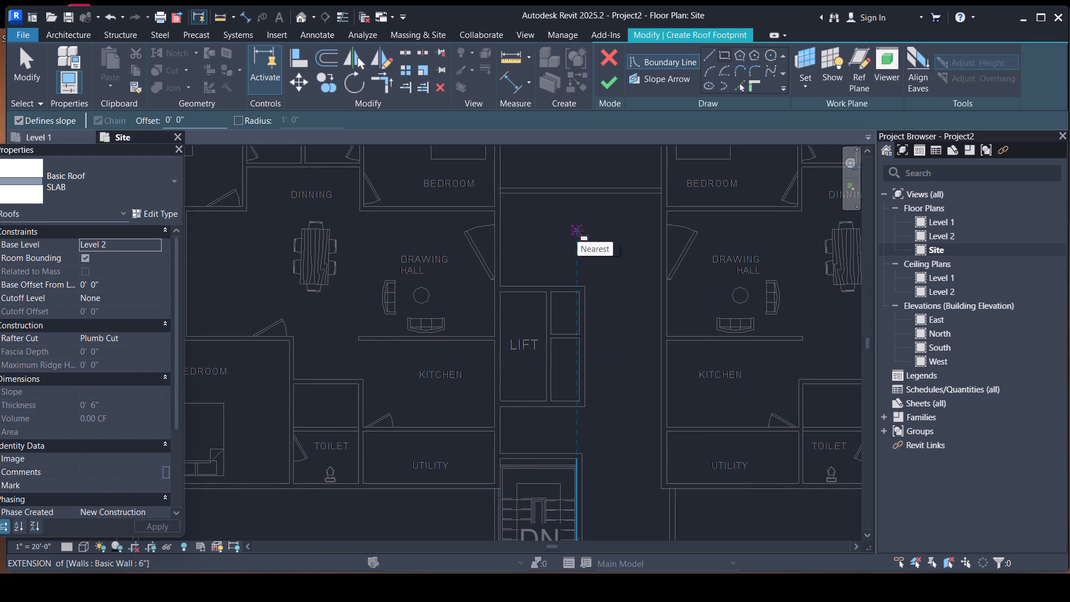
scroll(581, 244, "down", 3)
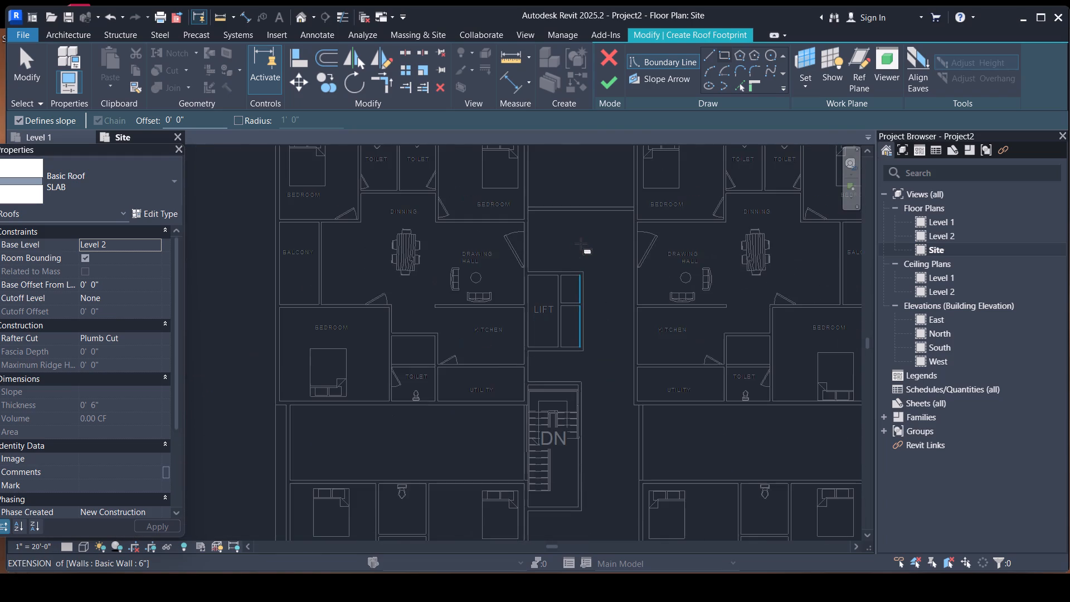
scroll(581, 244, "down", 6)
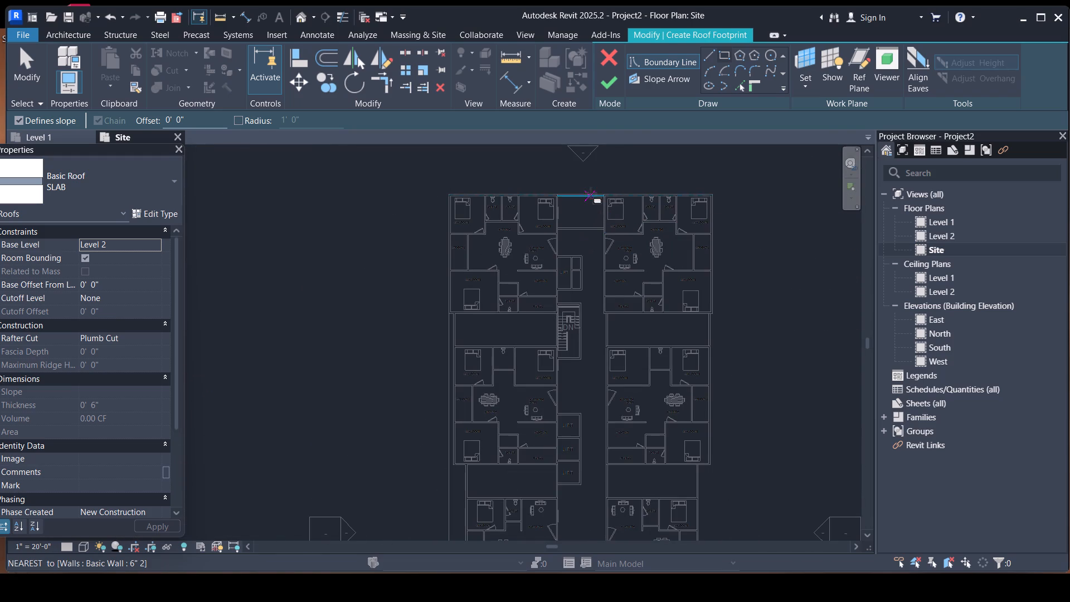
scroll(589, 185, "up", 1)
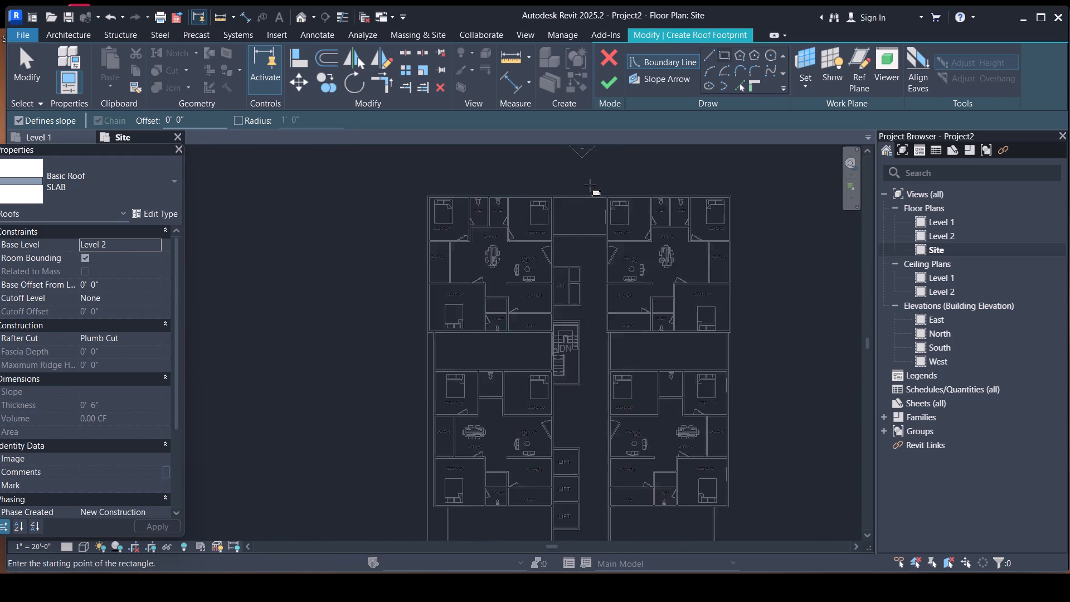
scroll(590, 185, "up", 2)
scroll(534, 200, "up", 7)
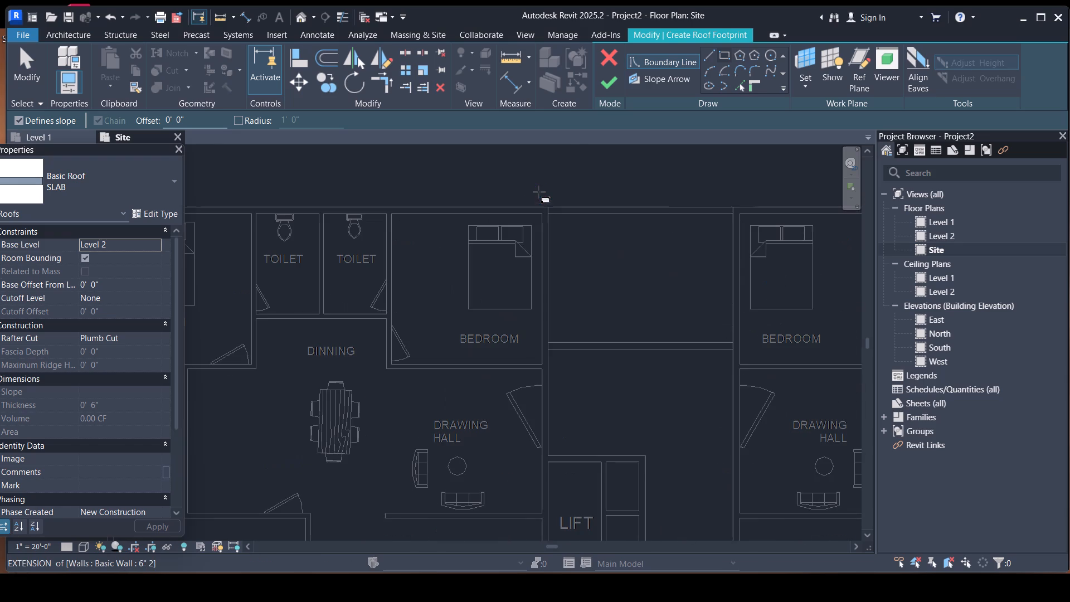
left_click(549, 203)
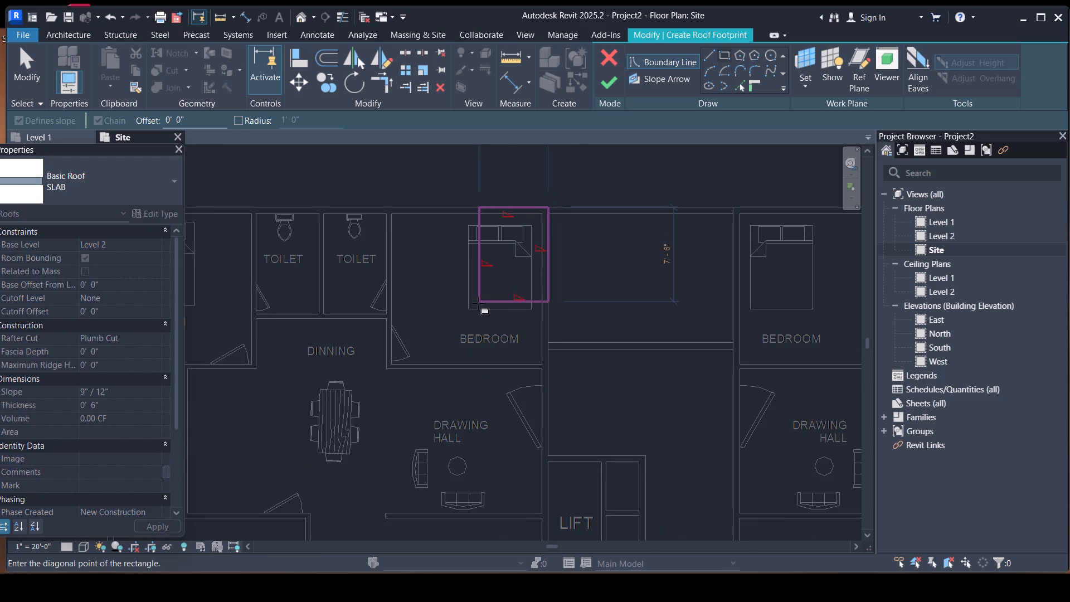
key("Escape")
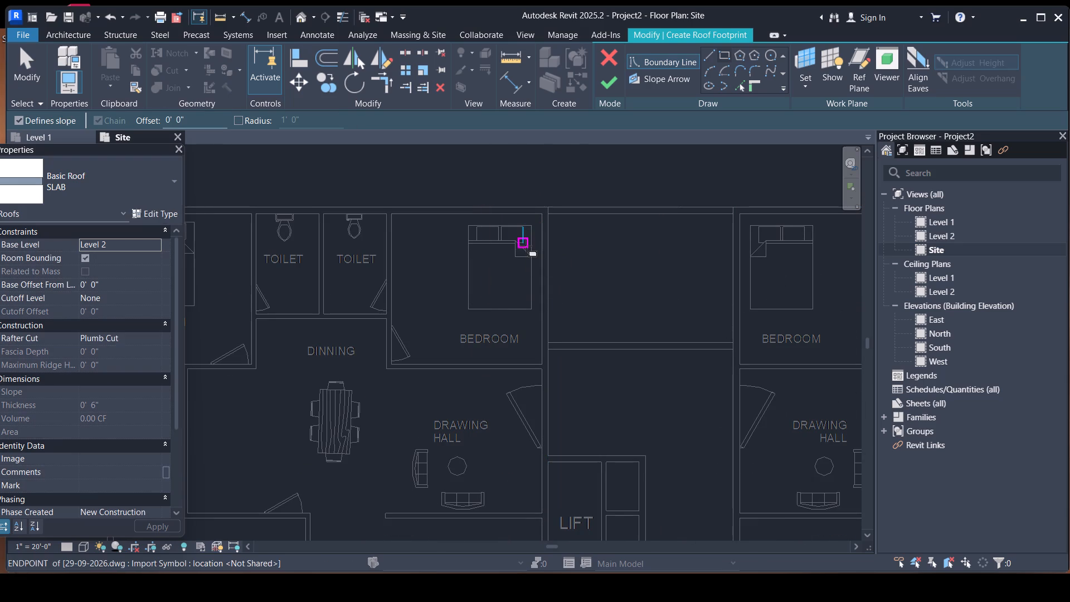
Turn off Defines slope for the roof boundary lines.
left_click(16, 116)
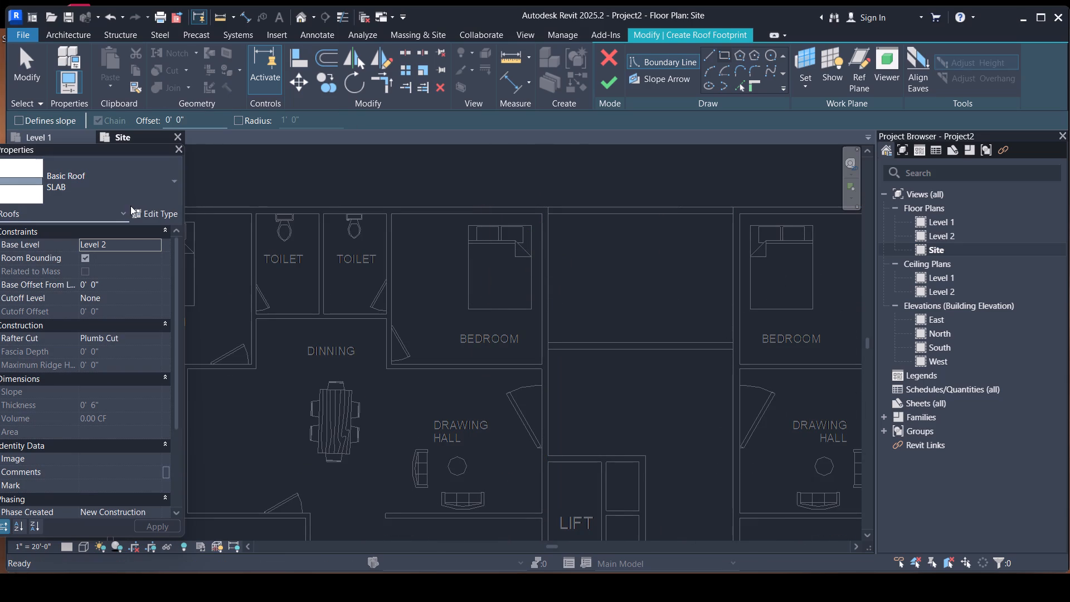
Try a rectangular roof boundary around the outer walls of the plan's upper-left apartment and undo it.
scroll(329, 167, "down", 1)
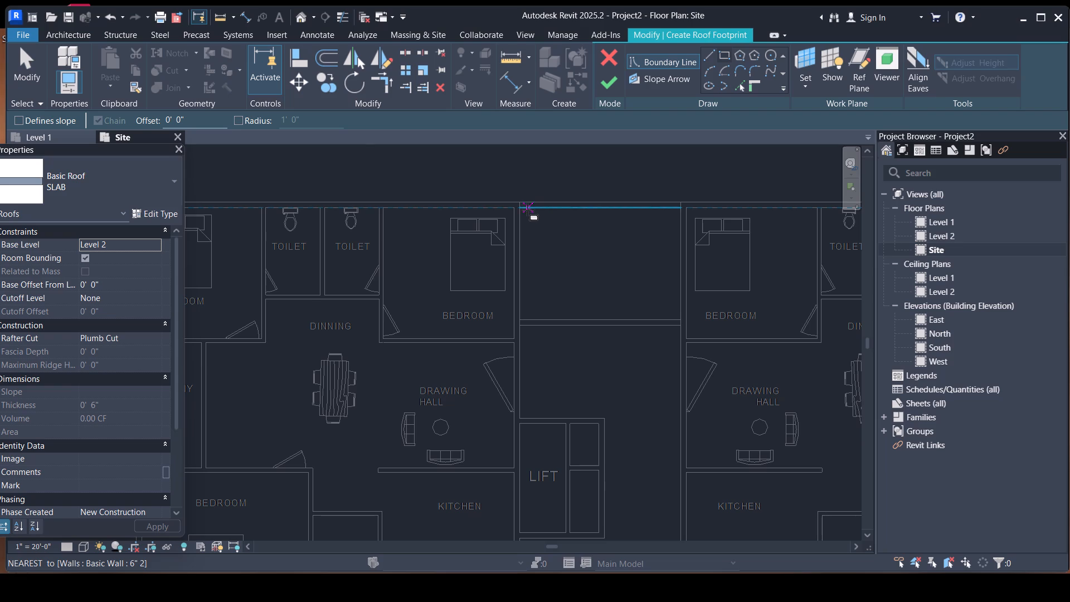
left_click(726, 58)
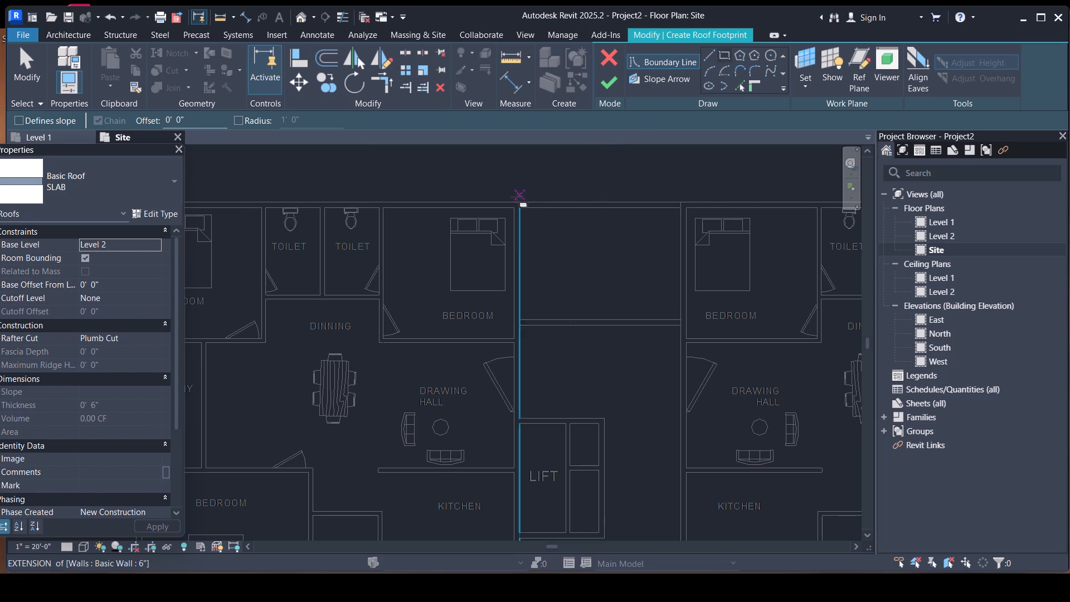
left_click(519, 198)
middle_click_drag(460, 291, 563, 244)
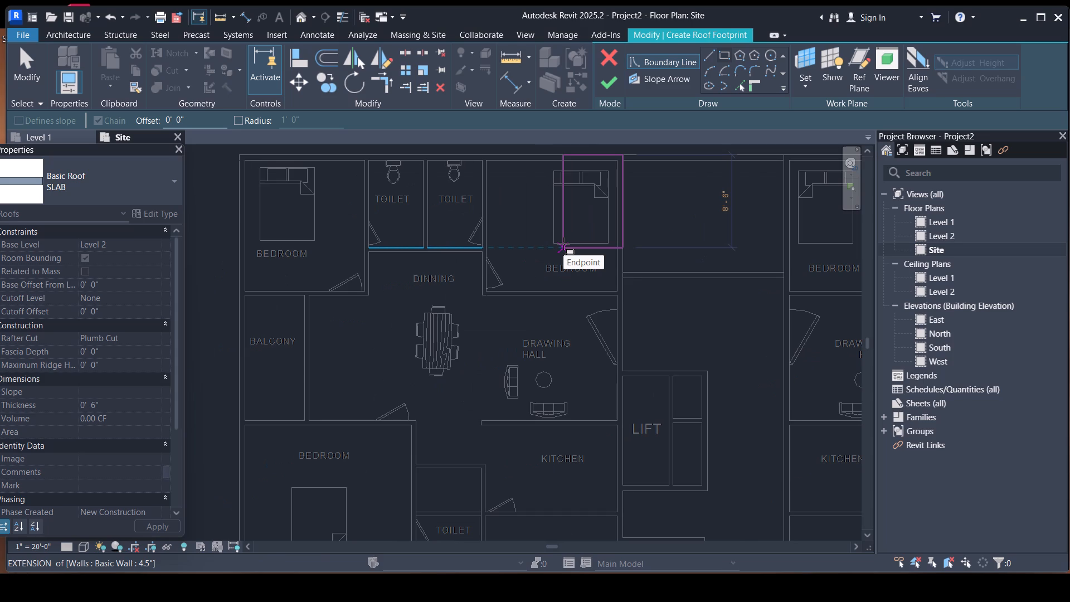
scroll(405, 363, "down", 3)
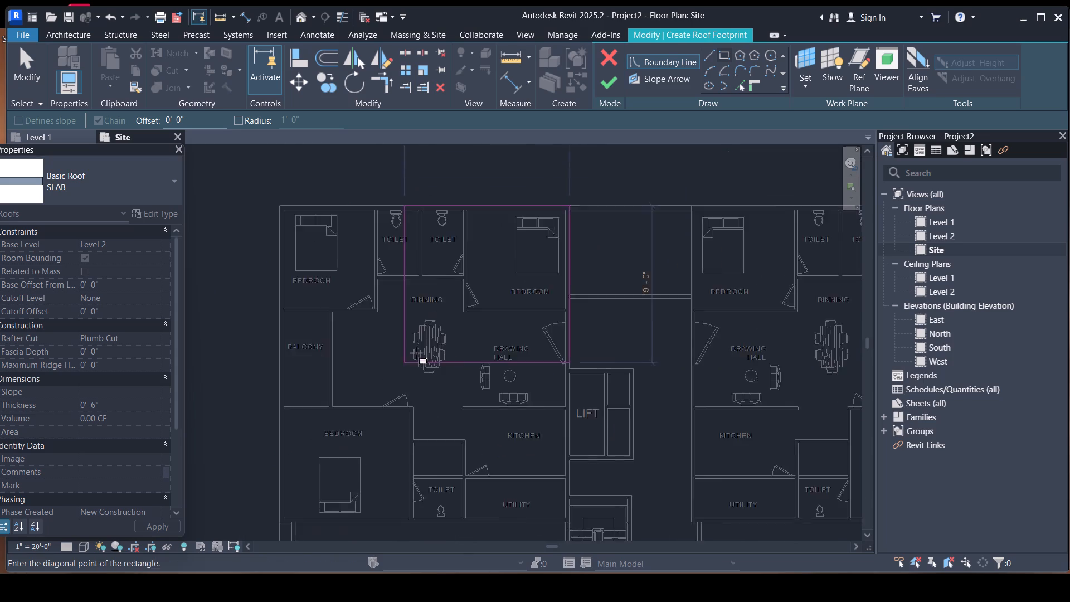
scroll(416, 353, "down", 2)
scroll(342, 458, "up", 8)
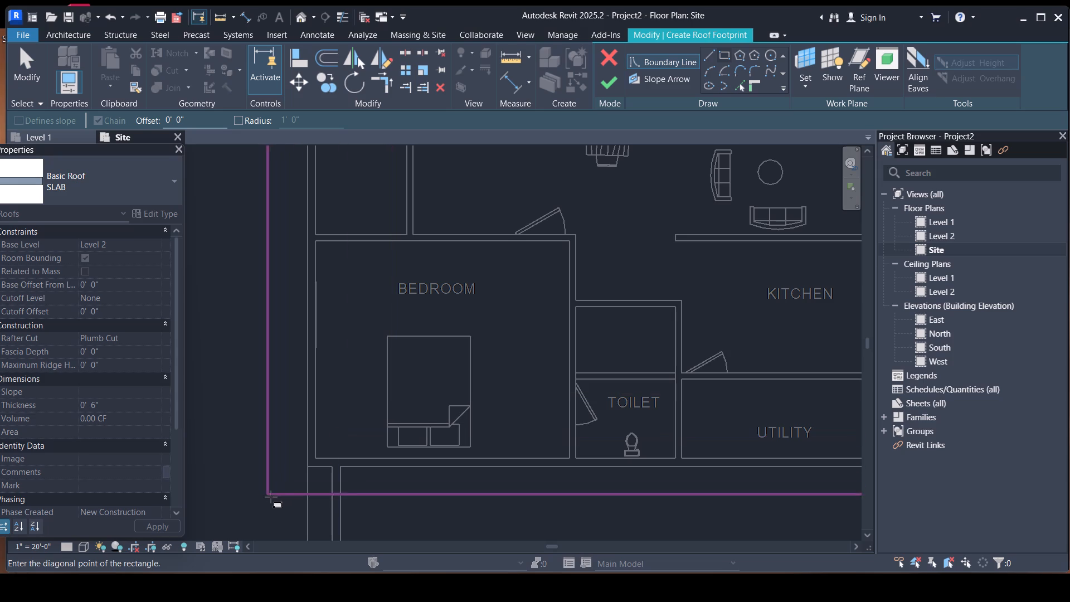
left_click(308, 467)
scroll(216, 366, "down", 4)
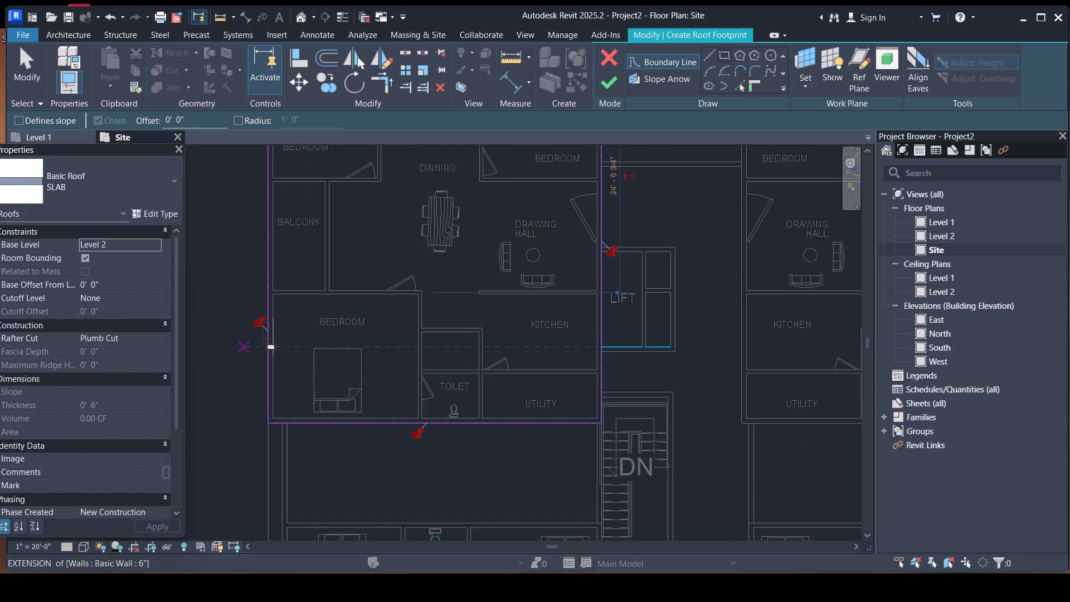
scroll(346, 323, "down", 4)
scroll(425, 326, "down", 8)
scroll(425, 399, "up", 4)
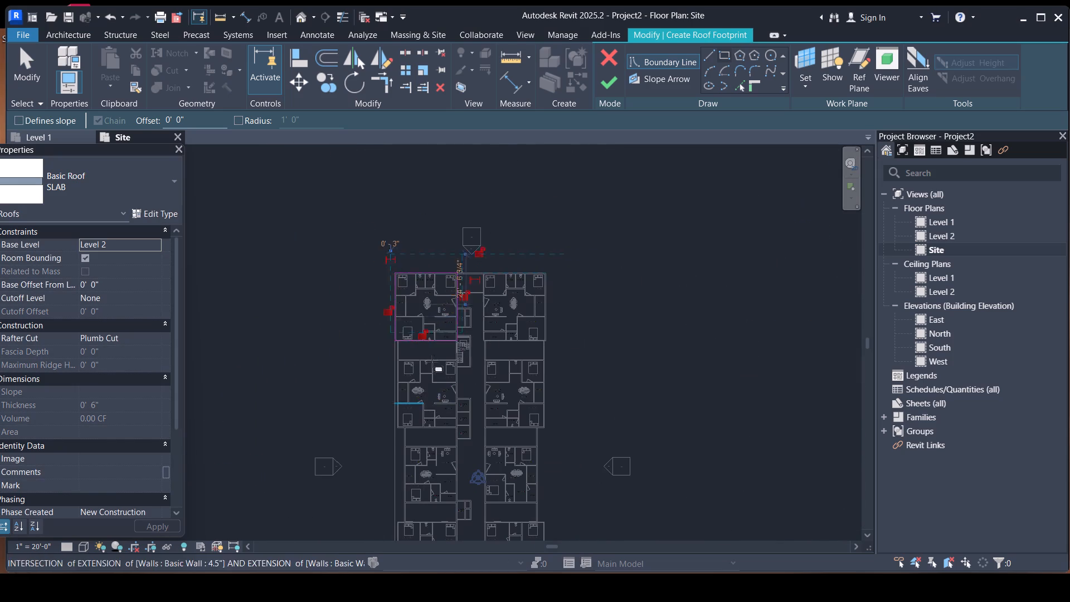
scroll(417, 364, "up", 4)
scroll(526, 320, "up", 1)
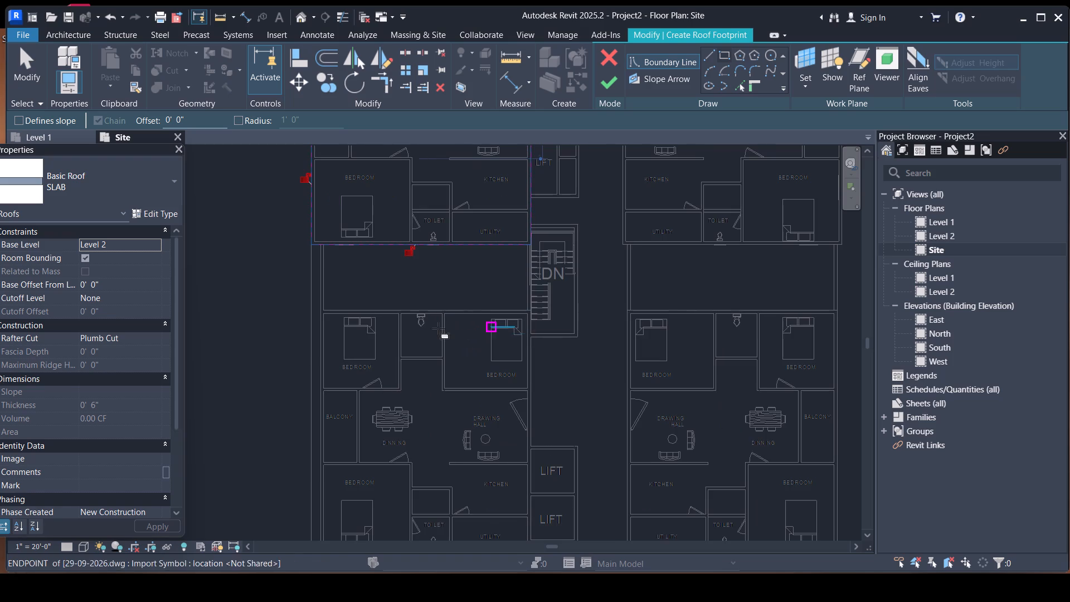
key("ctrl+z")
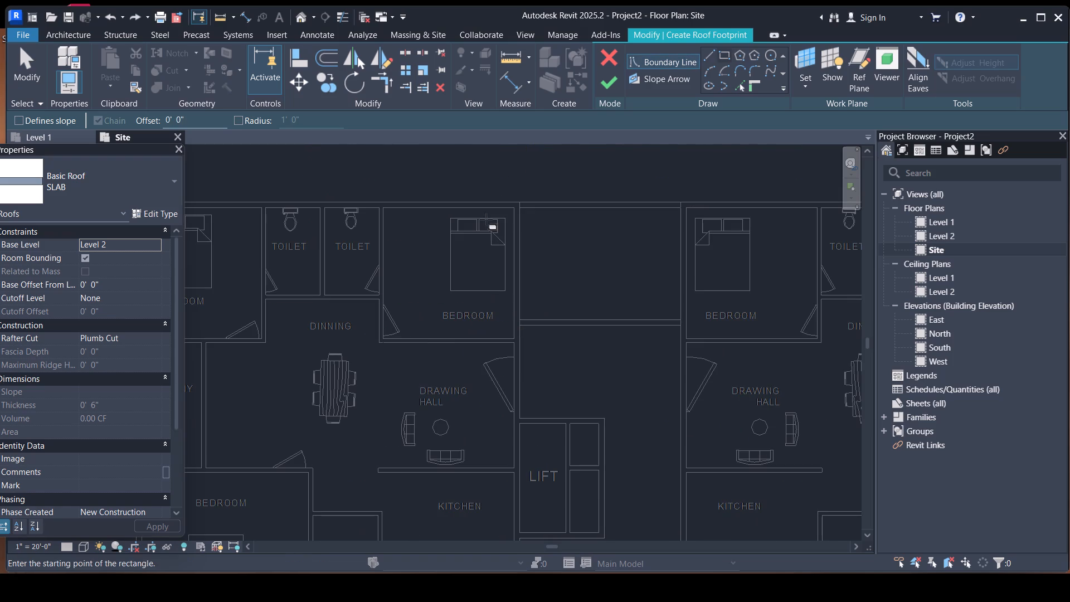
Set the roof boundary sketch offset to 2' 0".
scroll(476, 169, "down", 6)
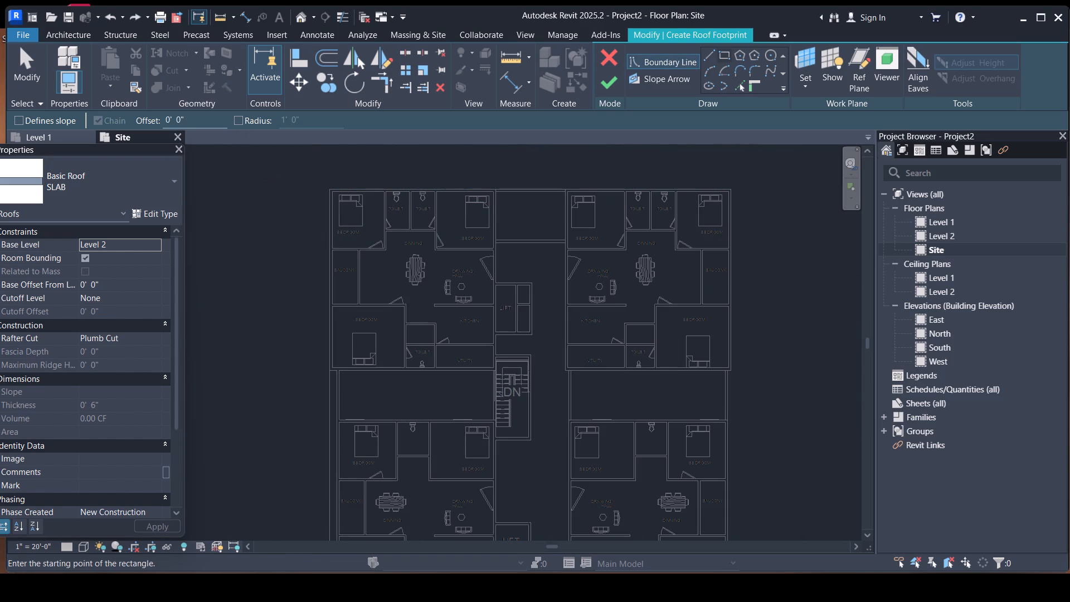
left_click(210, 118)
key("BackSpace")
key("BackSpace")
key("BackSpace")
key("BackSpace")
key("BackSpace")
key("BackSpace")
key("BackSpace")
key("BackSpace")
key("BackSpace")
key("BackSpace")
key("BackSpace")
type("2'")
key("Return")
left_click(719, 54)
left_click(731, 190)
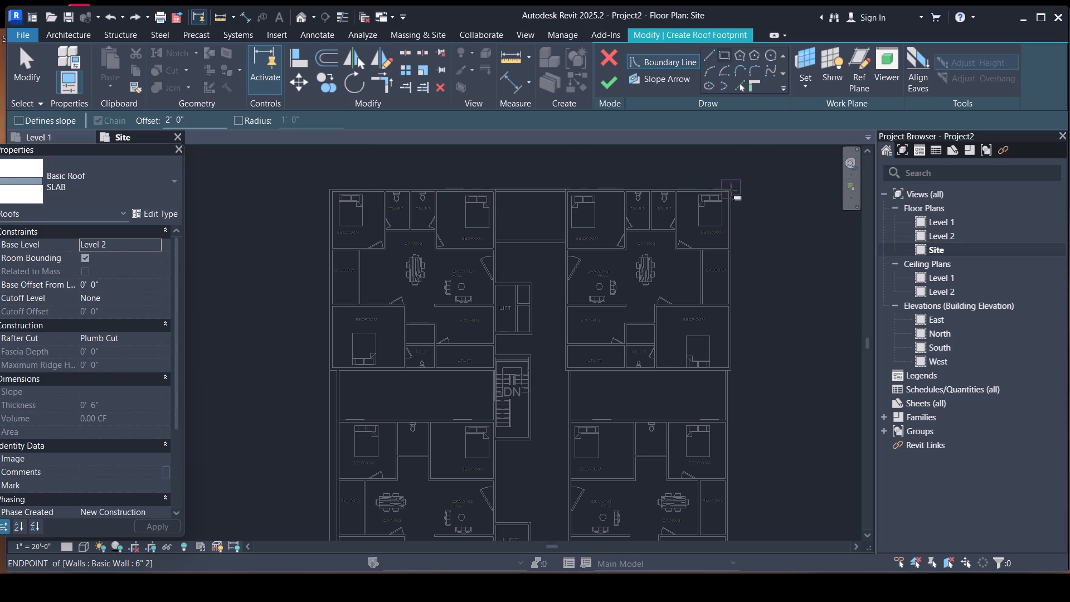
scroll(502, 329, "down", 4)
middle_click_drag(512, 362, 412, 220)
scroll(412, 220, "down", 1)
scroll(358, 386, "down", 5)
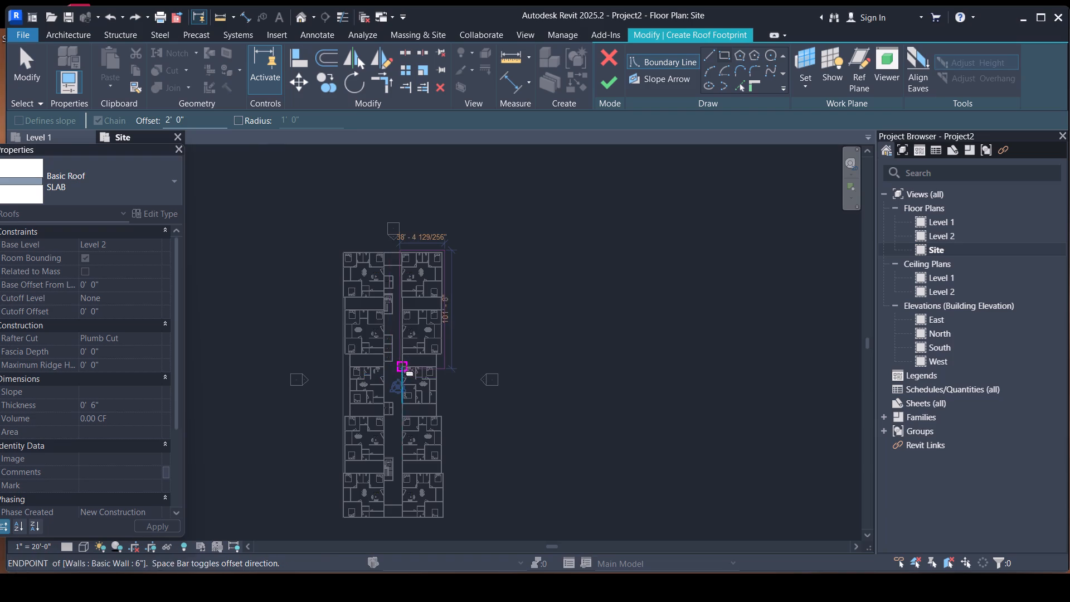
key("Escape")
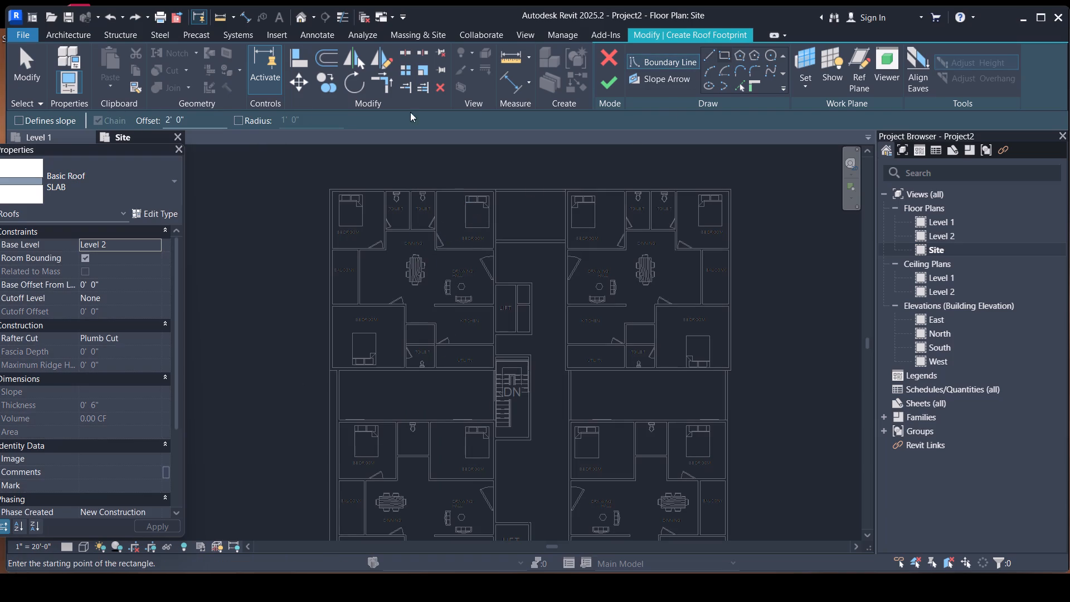
Sketch a rectangular roof boundary around the entire building, offset 3' 0" outward from its opposite outer wall corners.
left_click(170, 119)
key("BackSpace")
key("3")
left_click(726, 57)
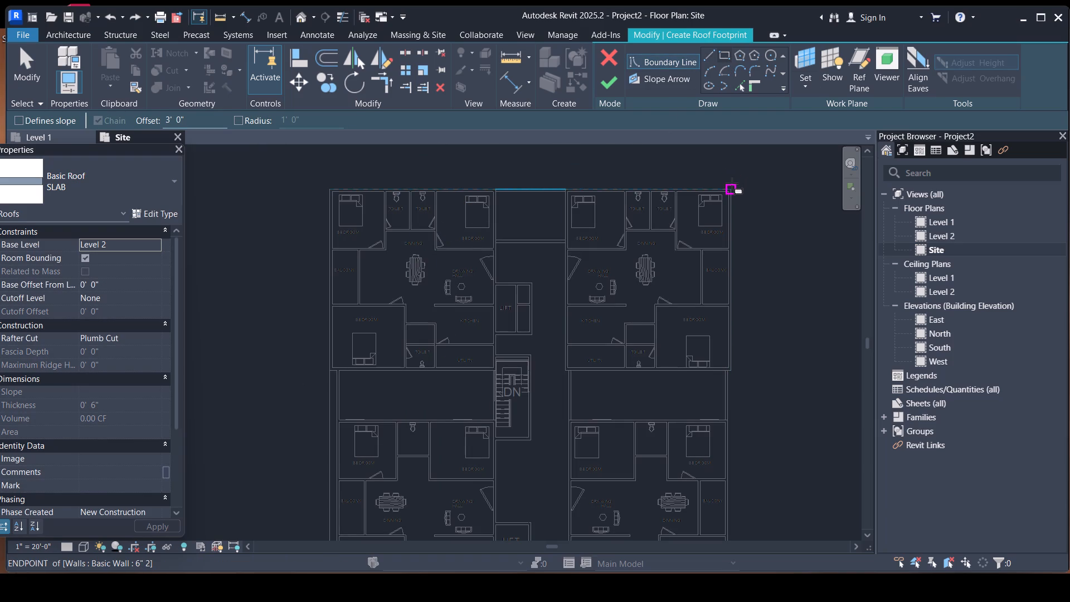
left_click(732, 183)
scroll(573, 315, "down", 3)
middle_click_drag(564, 325, 556, 322)
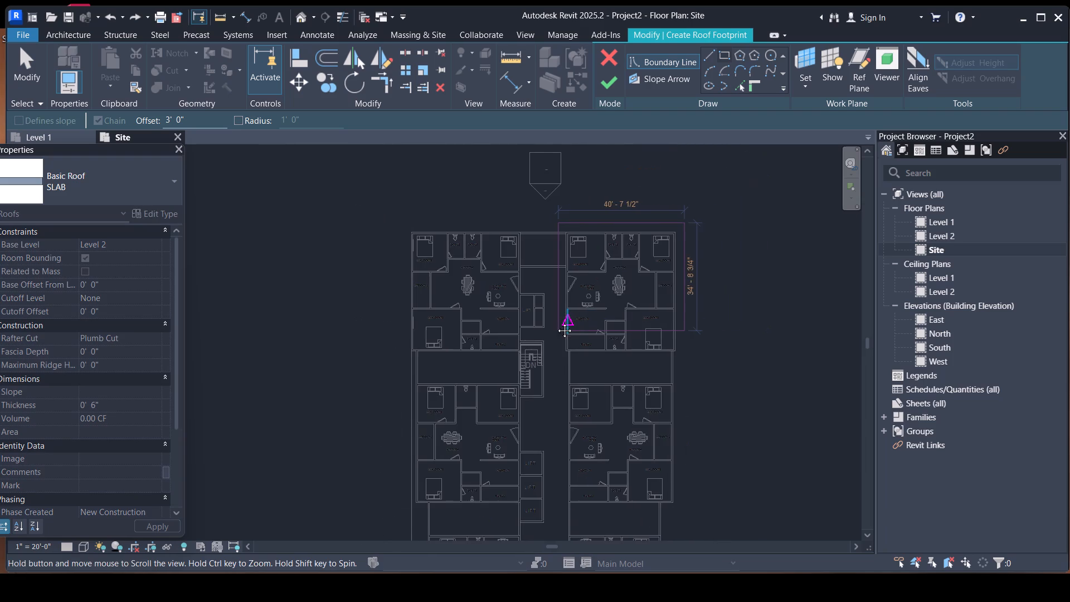
middle_click_drag(556, 322, 382, 247)
scroll(422, 342, "down", 4)
middle_click_drag(334, 474, 349, 425)
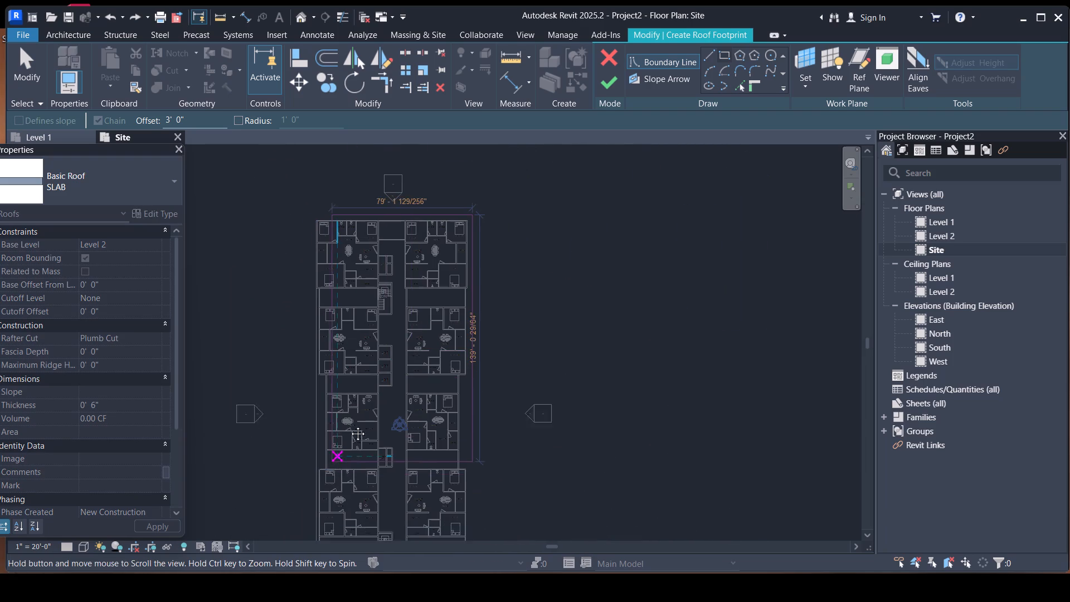
middle_click_drag(349, 425, 437, 307)
scroll(416, 478, "up", 4)
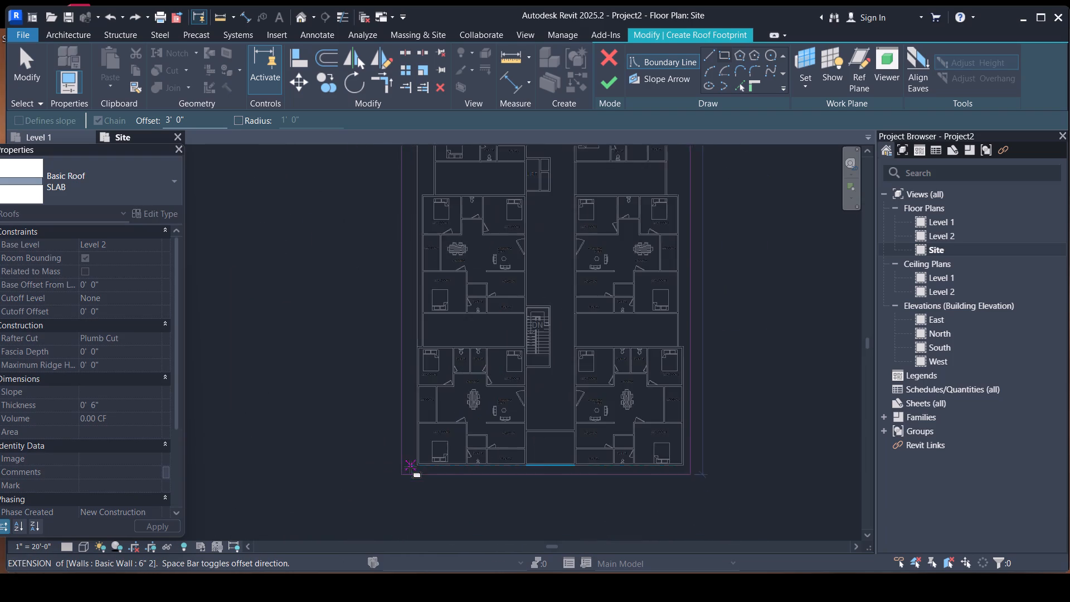
scroll(410, 467, "up", 2)
left_click(419, 465)
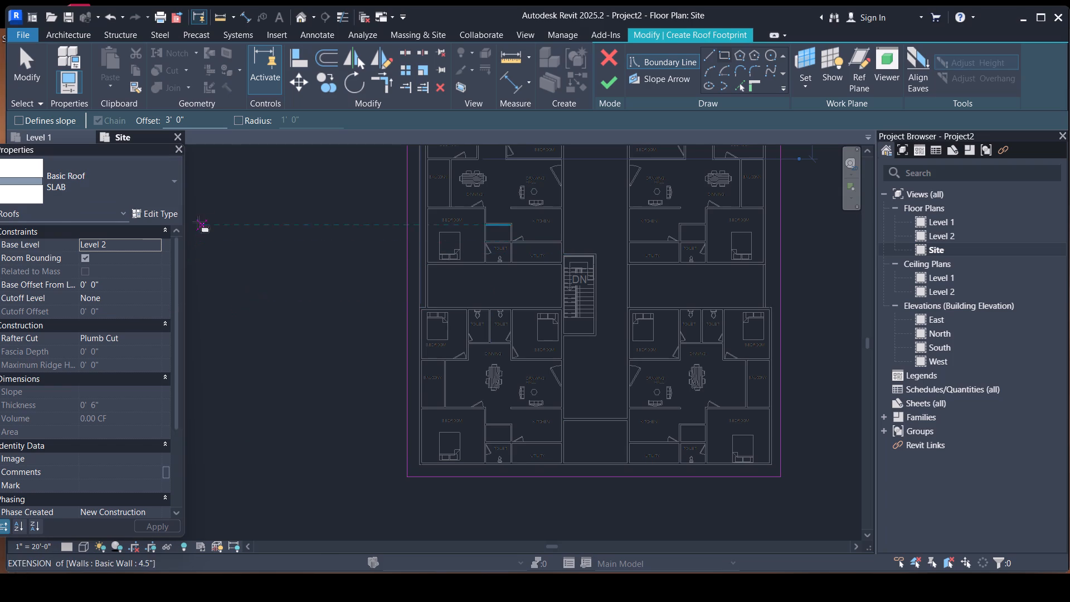
key("Escape")
scroll(552, 313, "down", 4)
middle_click_drag(555, 297, 469, 420)
scroll(502, 334, "down", 3)
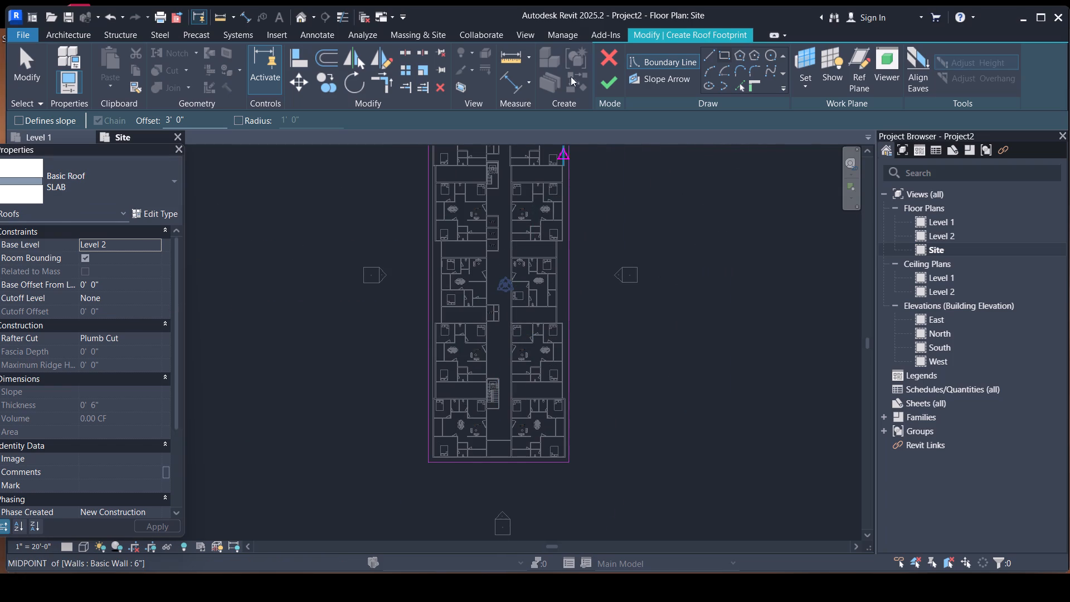
Finish the roof footprint sketch and attach the highlighted walls to the new SLAB roof.
scroll(533, 169, "down", 3)
middle_click_drag(503, 226, 471, 287)
left_click(614, 85)
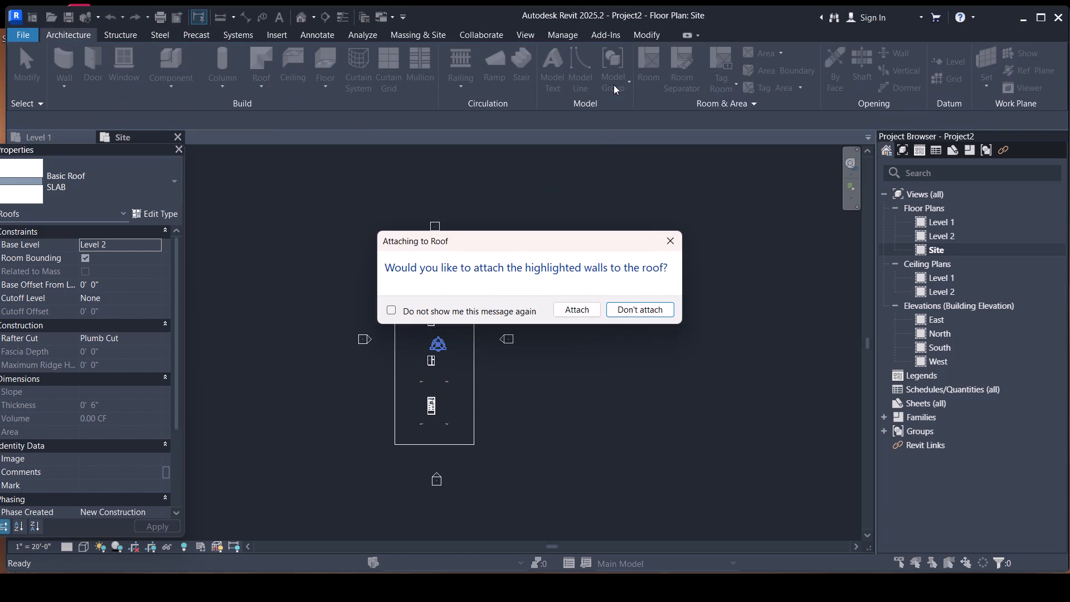
left_click(580, 308)
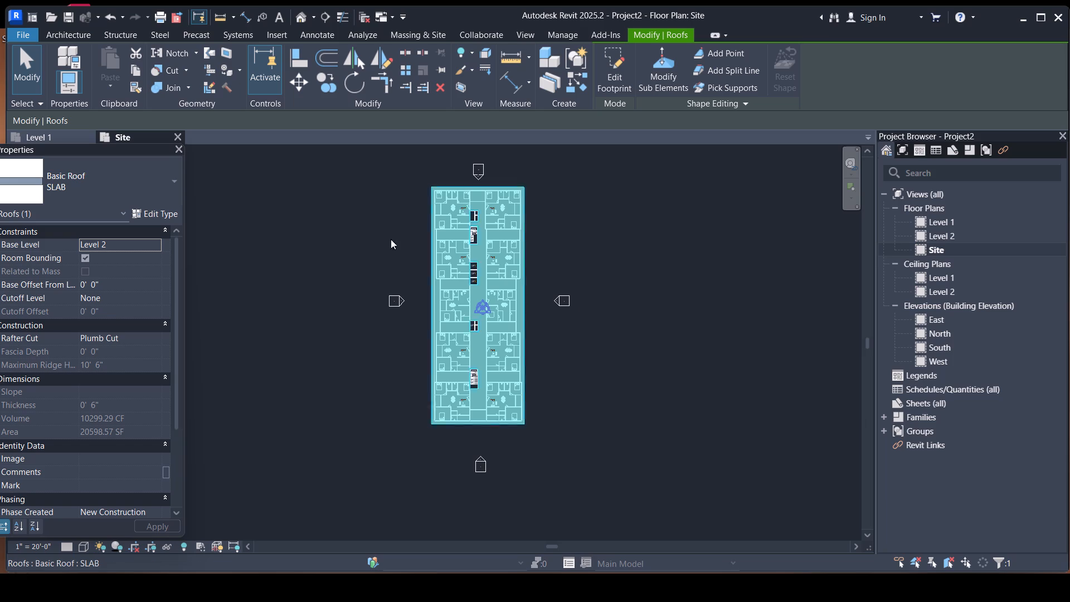
key("Escape")
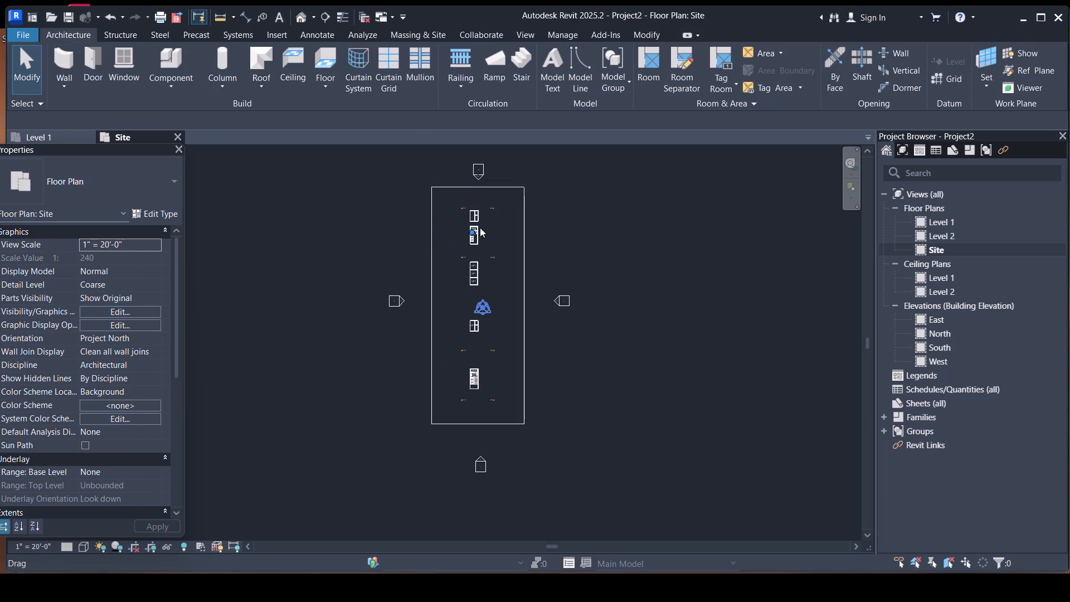
Inspect the lift and stair shaft openings along the central corridor in the Site plan.
scroll(480, 227, "up", 3)
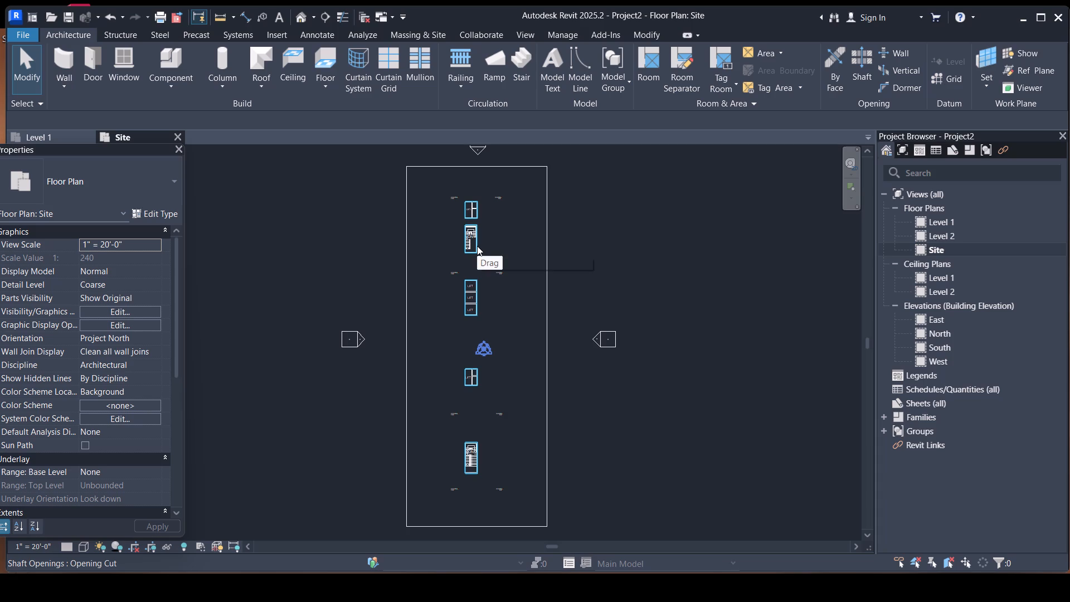
left_click(477, 246)
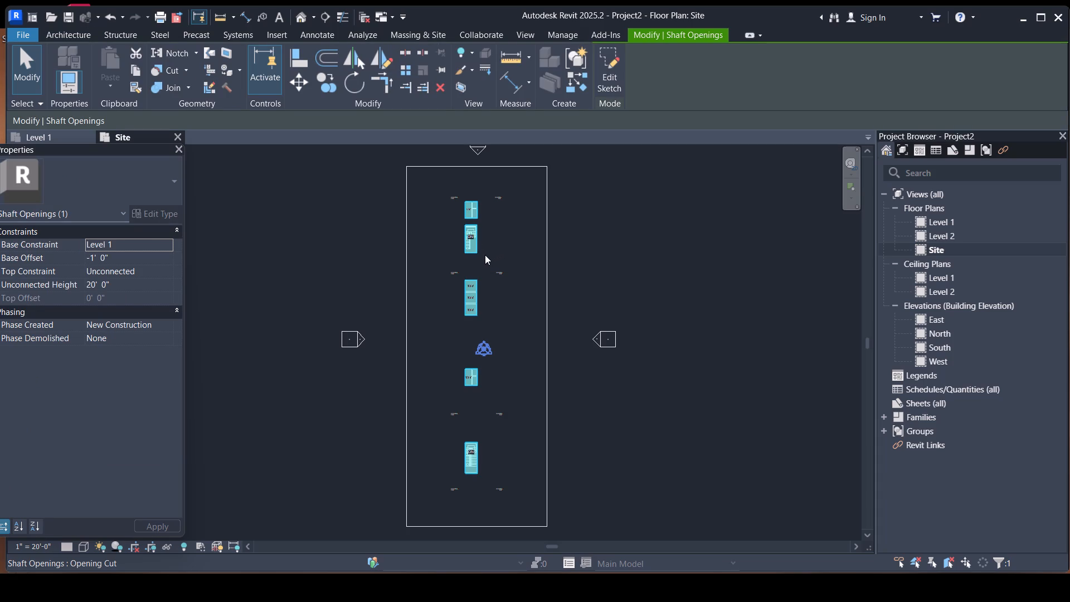
key("Escape")
left_click(480, 462)
key("Escape")
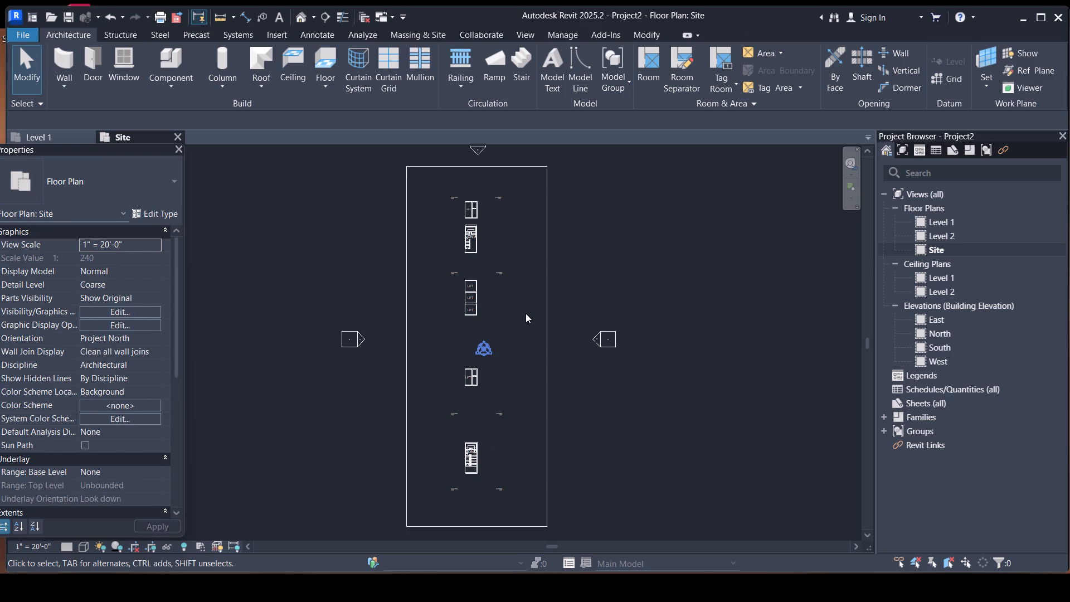
scroll(480, 221, "up", 2)
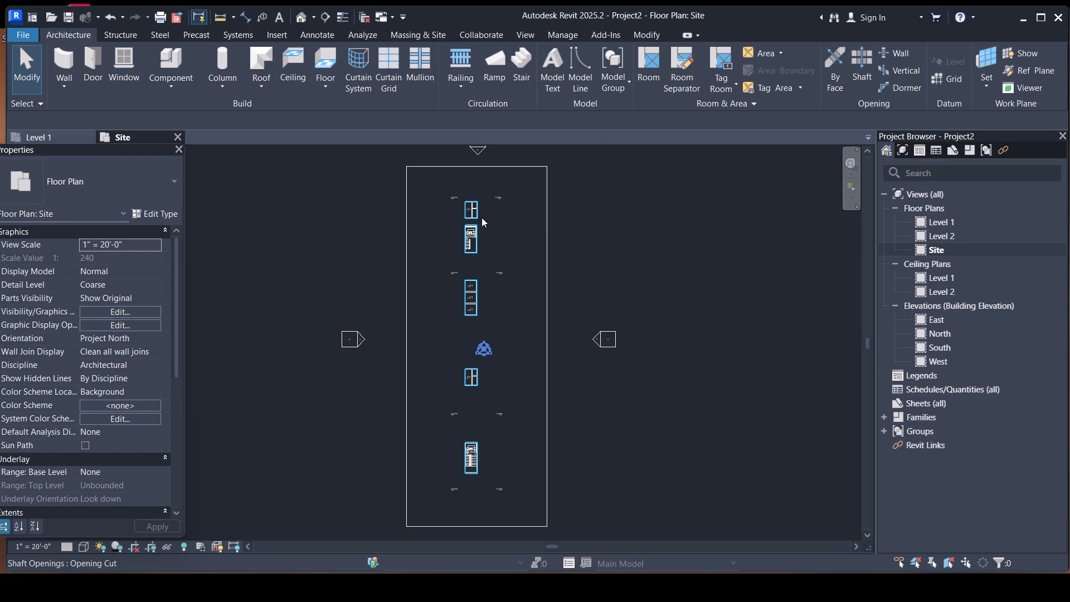
scroll(481, 217, "up", 2)
scroll(395, 197, "up", 4)
scroll(495, 195, "up", 4)
scroll(497, 186, "down", 5)
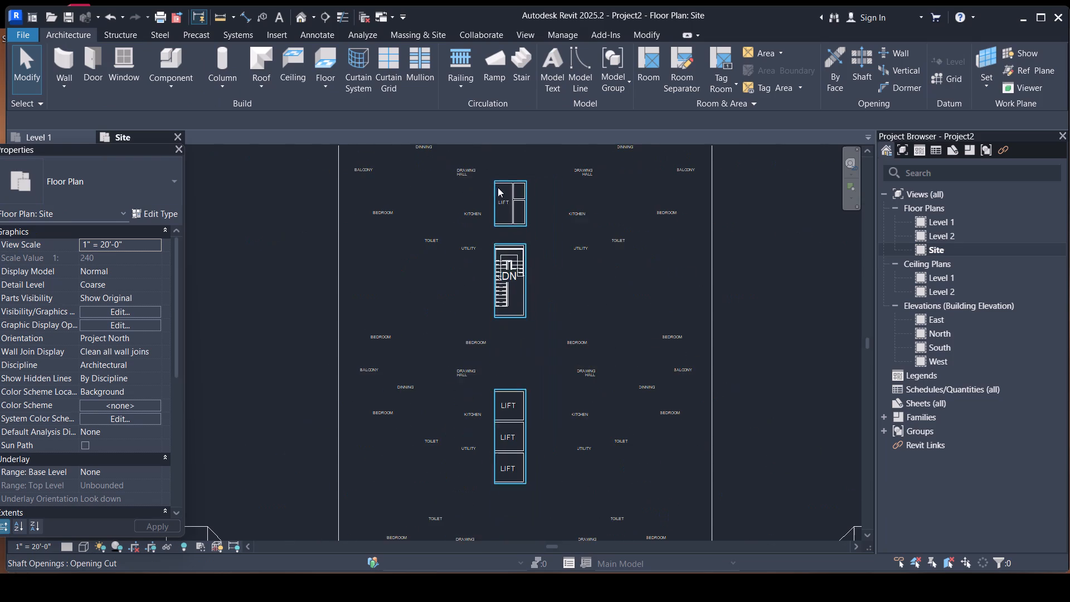
scroll(476, 308, "down", 8)
scroll(514, 461, "up", 3)
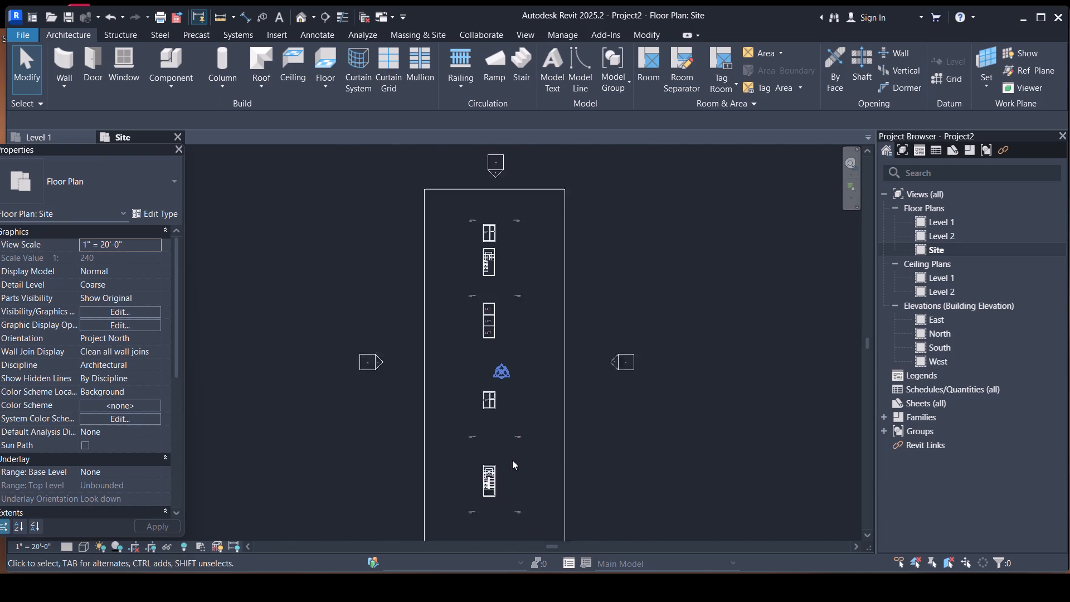
scroll(512, 460, "up", 1)
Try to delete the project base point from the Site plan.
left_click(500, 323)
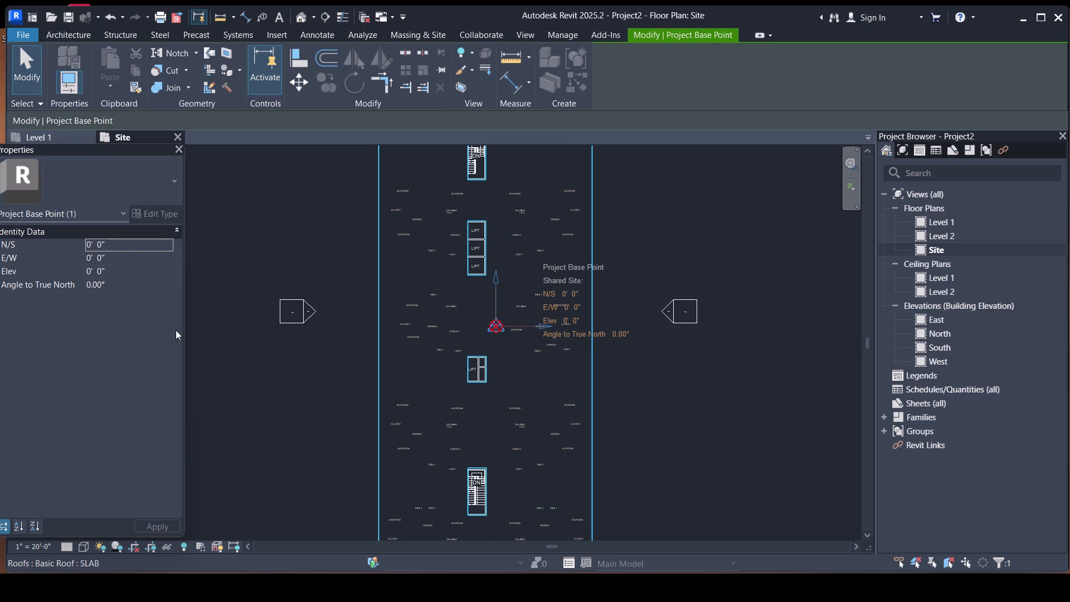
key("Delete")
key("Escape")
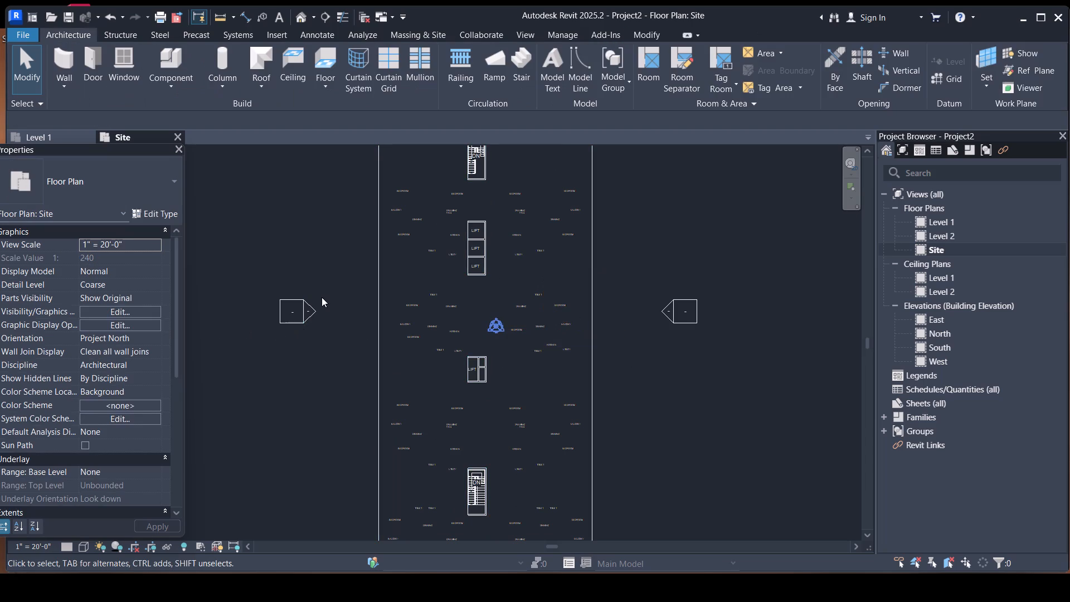
Examine the SLAB roof's extent and the shaft openings cutting through it in the Site plan.
scroll(322, 297, "down", 8)
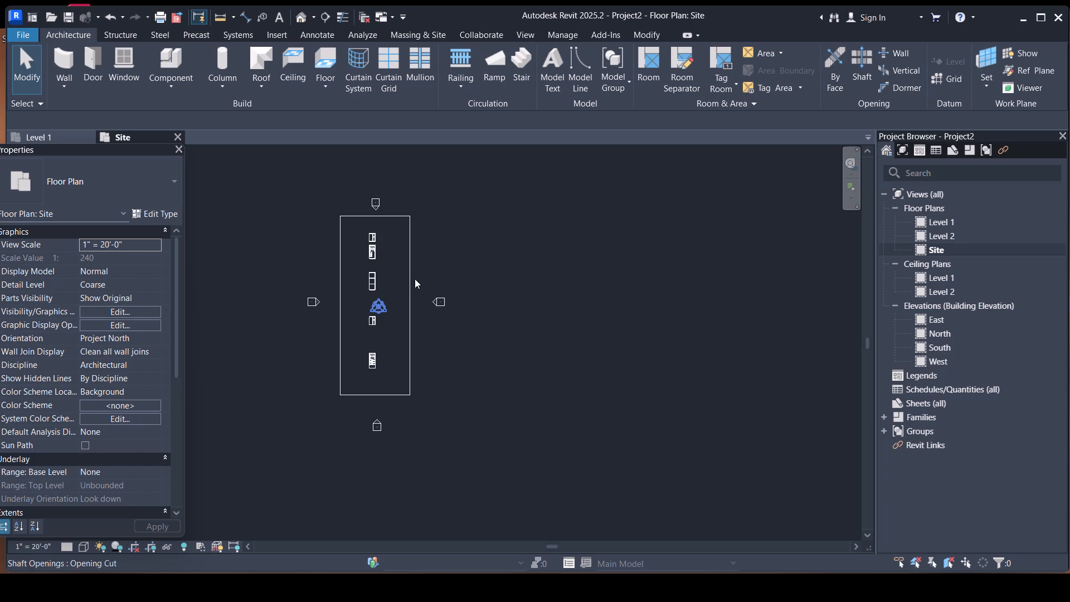
scroll(393, 296, "up", 3)
middle_click_drag(390, 336, 447, 345)
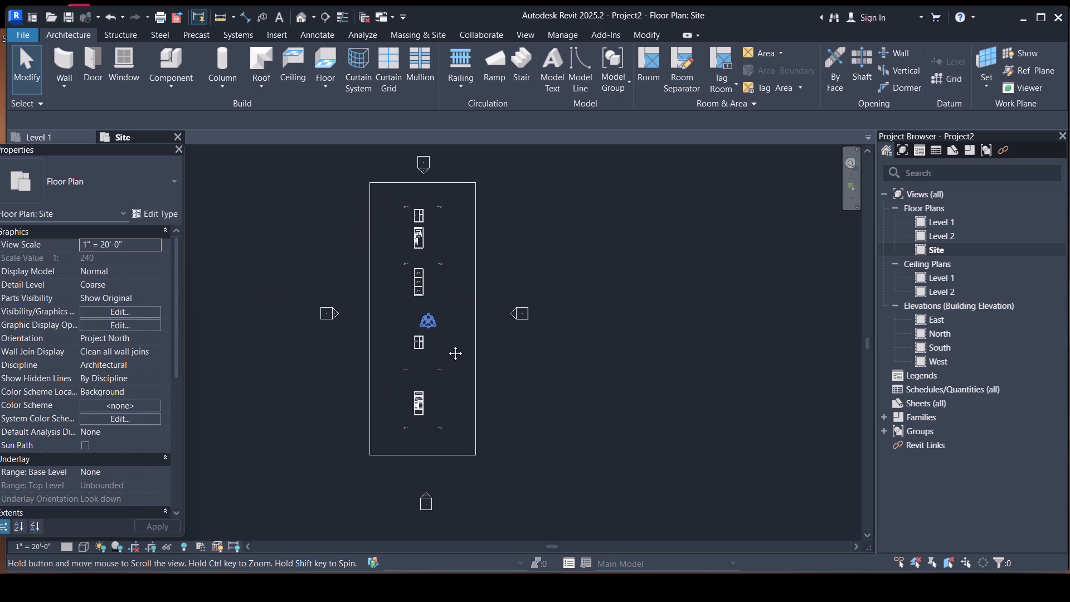
middle_click_drag(447, 345, 448, 345)
middle_click_drag(377, 428, 415, 439)
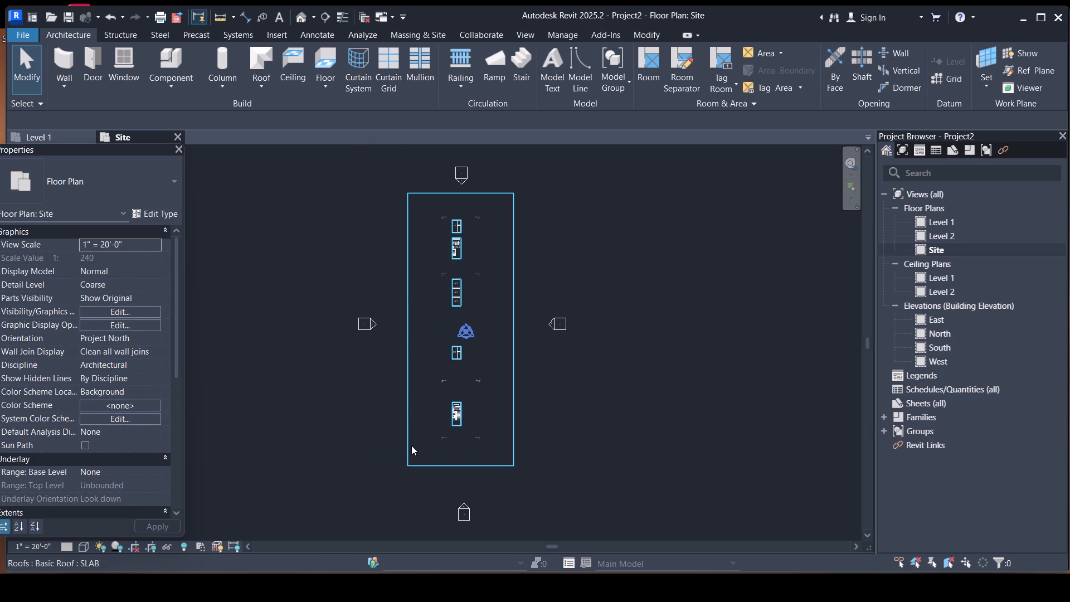
left_click(405, 449)
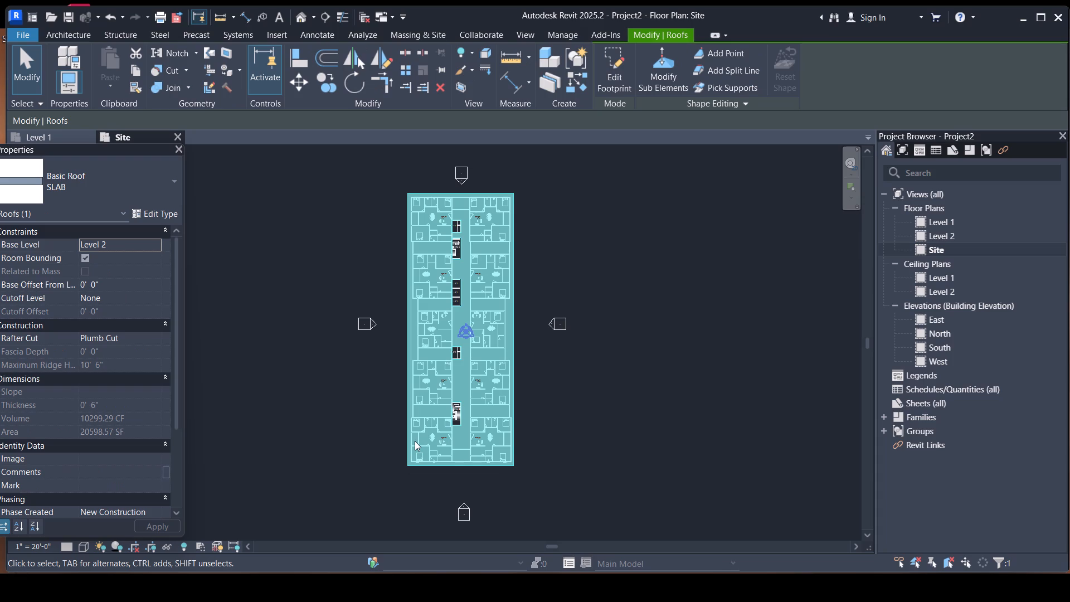
key("Escape")
left_click(512, 369)
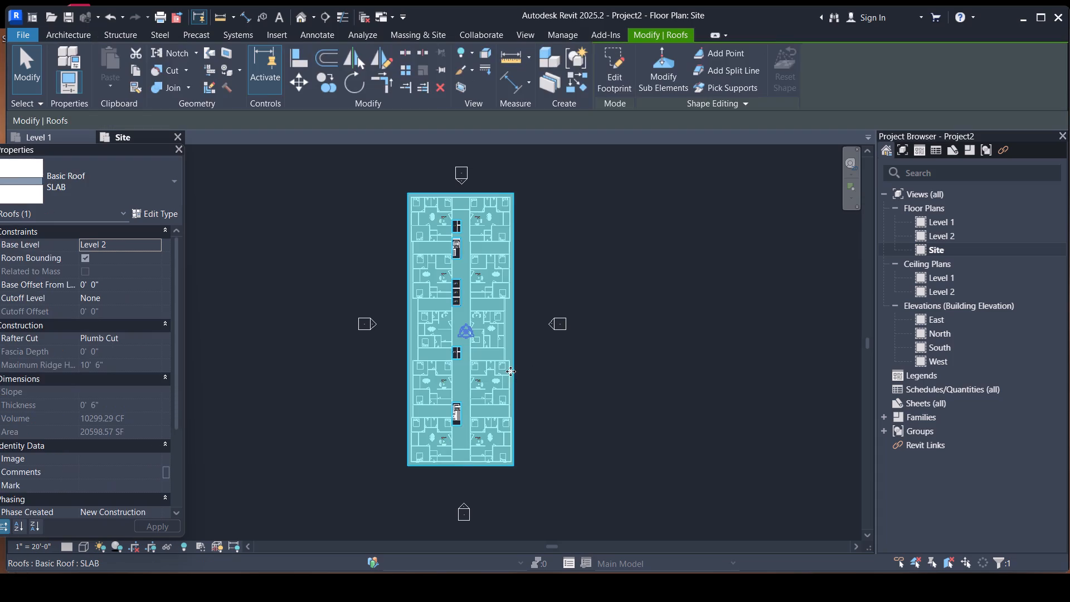
key("Escape")
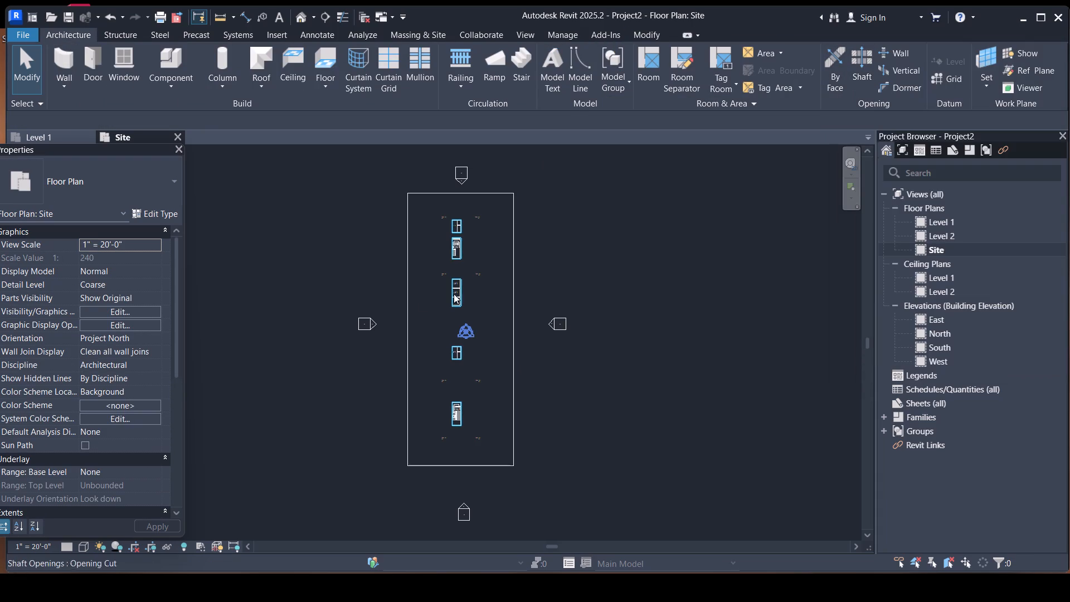
left_click(514, 295)
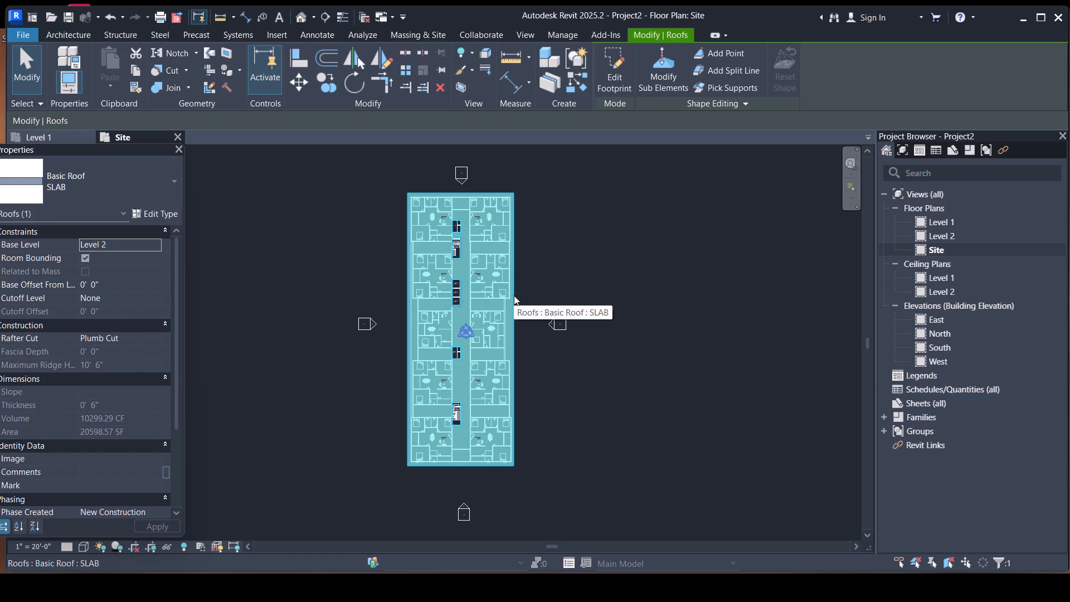
scroll(461, 297, "up", 6)
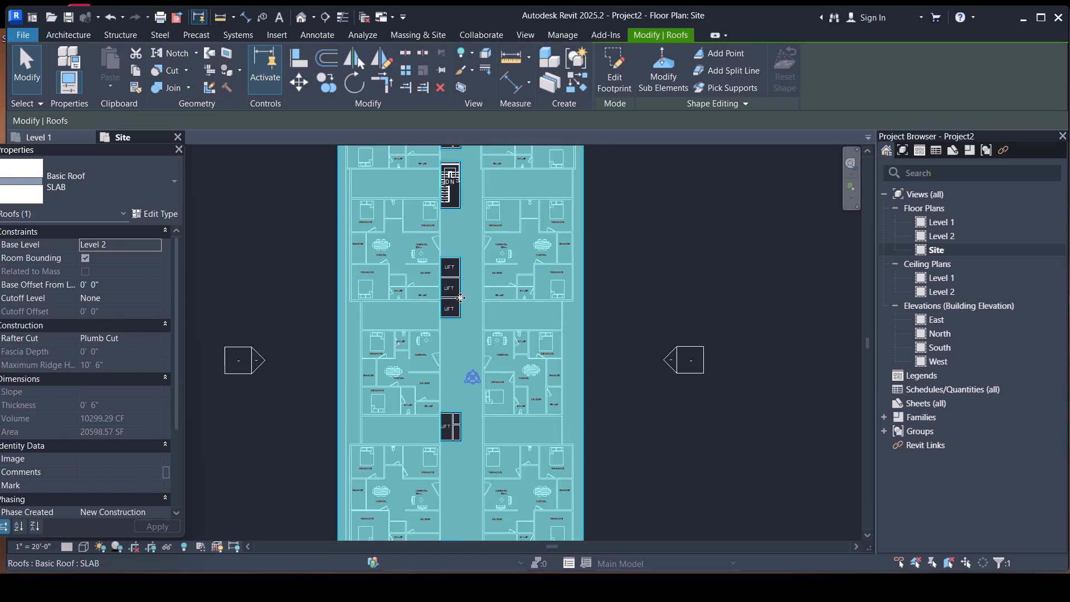
scroll(453, 301, "up", 4)
key("Escape")
scroll(459, 298, "down", 8)
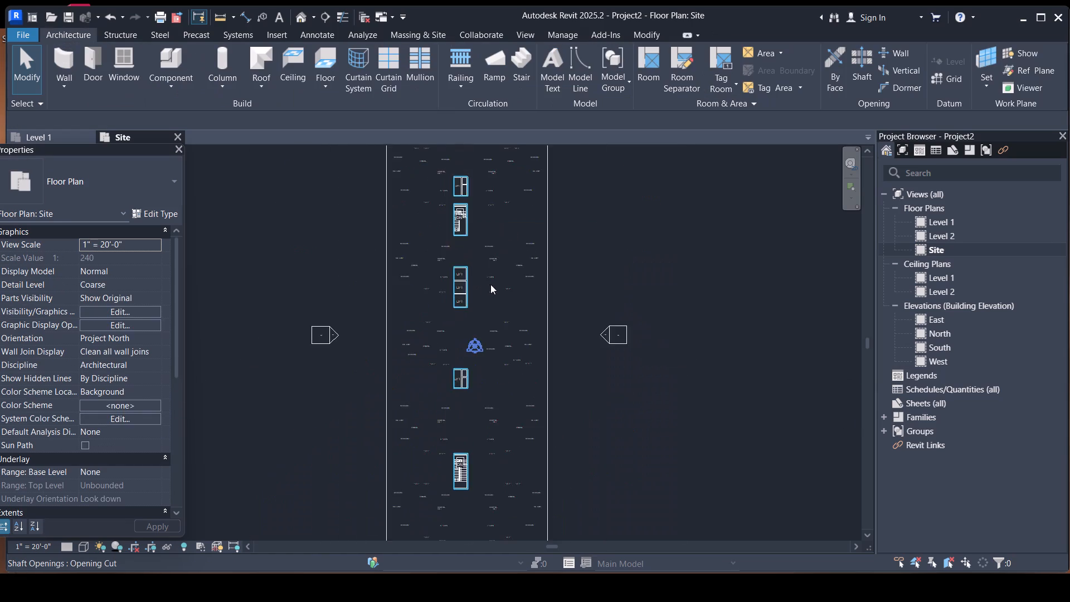
scroll(490, 282, "down", 2)
left_click(527, 269)
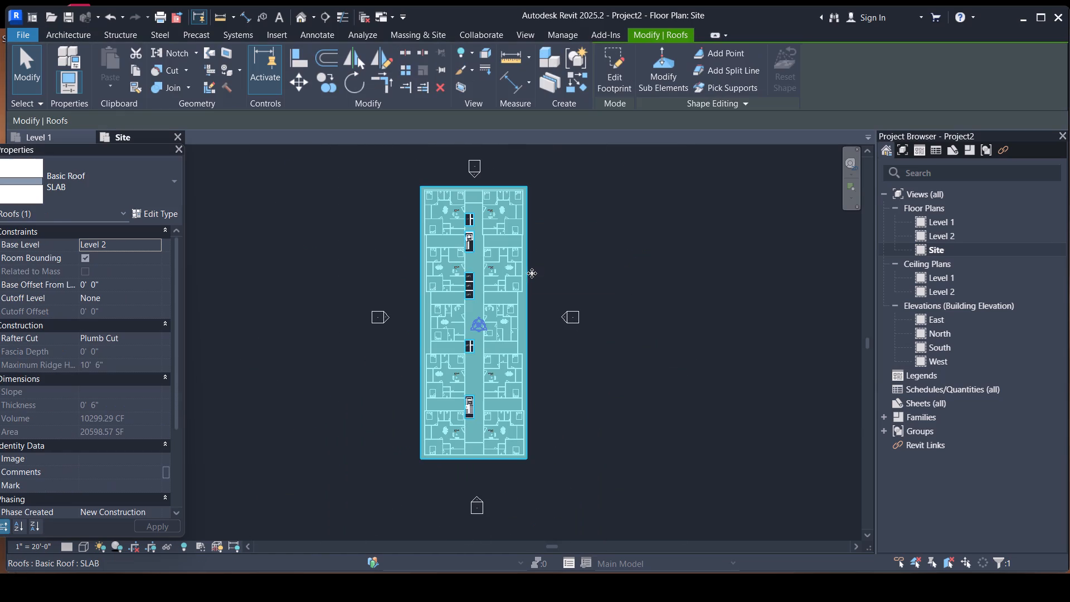
key("Escape")
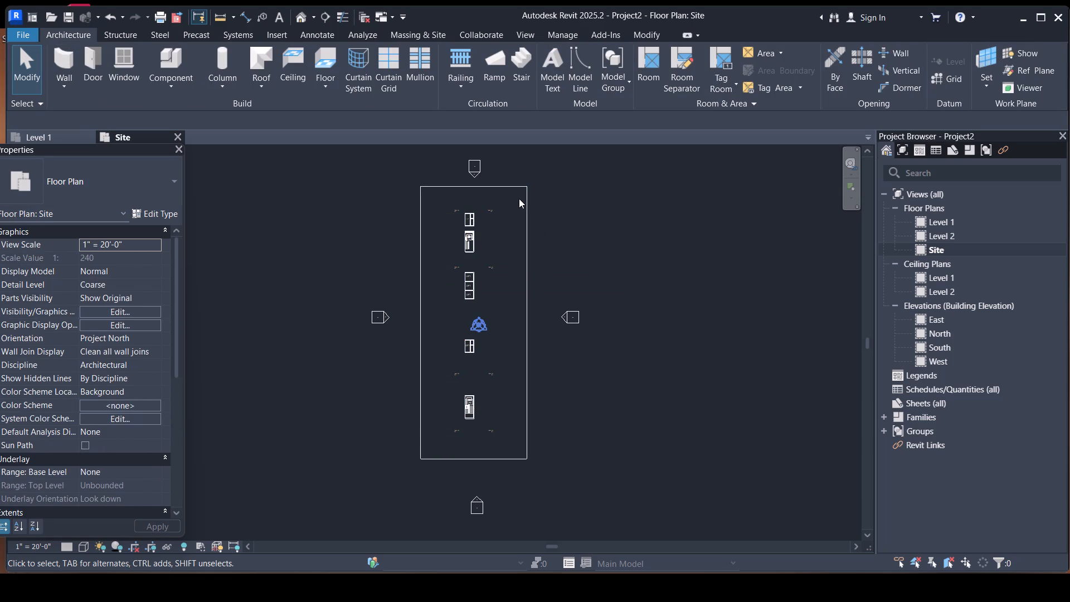
left_click(526, 195)
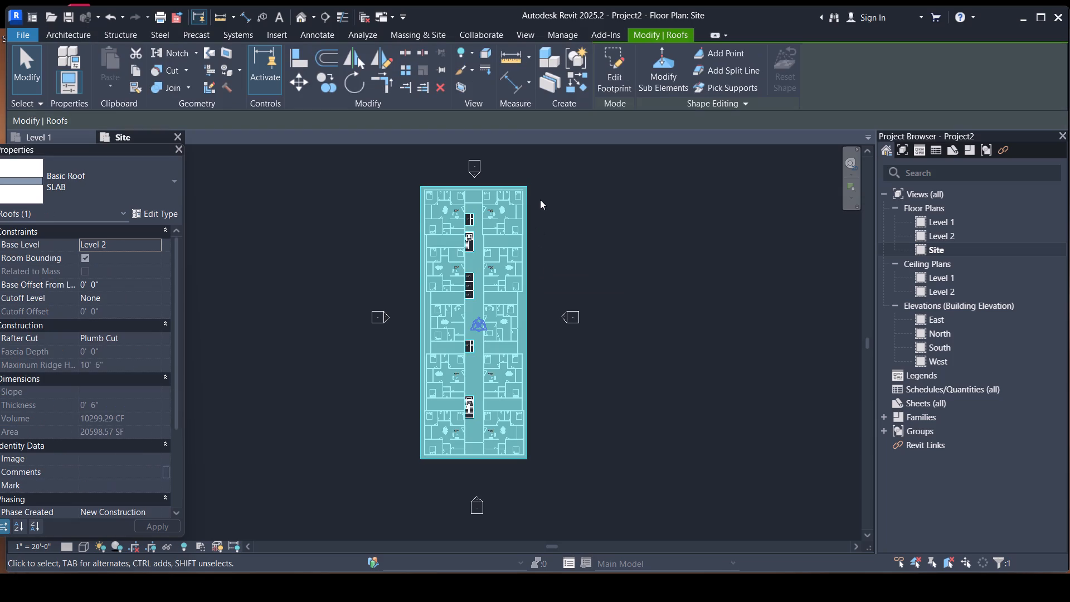
key("Escape")
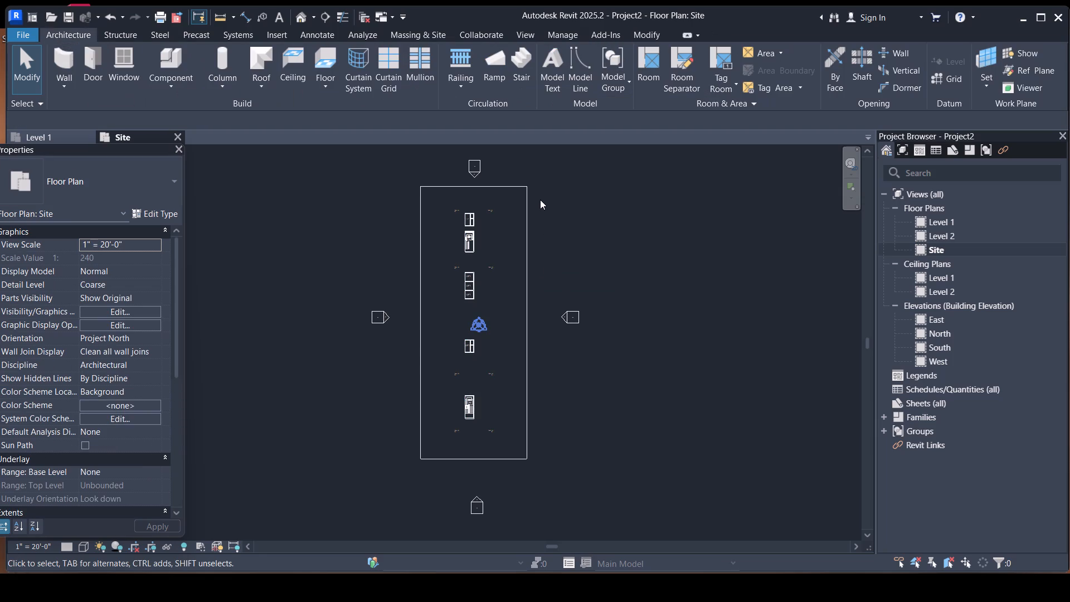
left_click(529, 227)
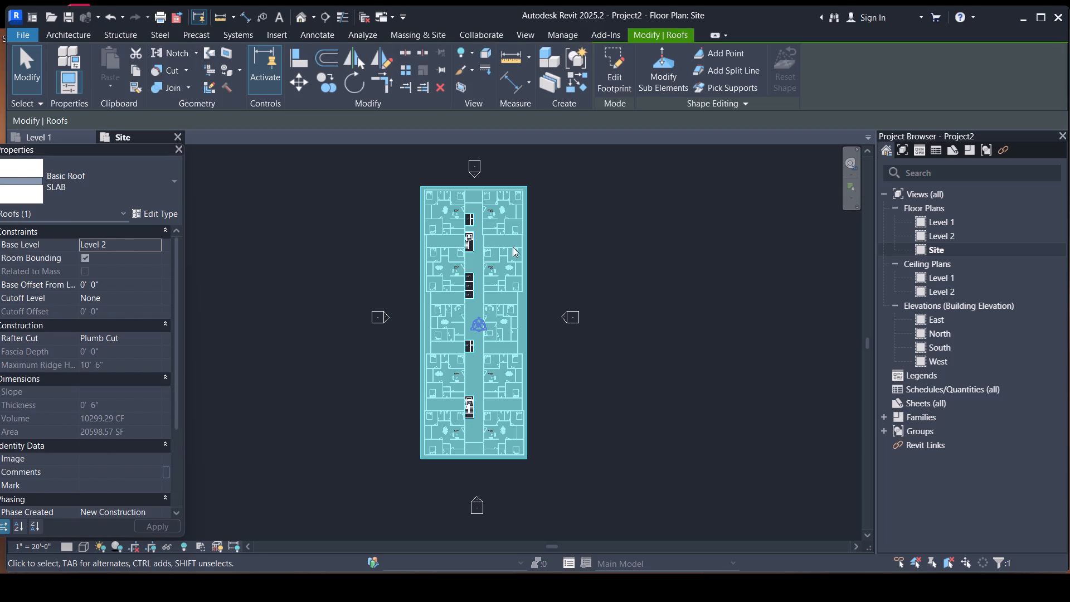
scroll(463, 397, "up", 1)
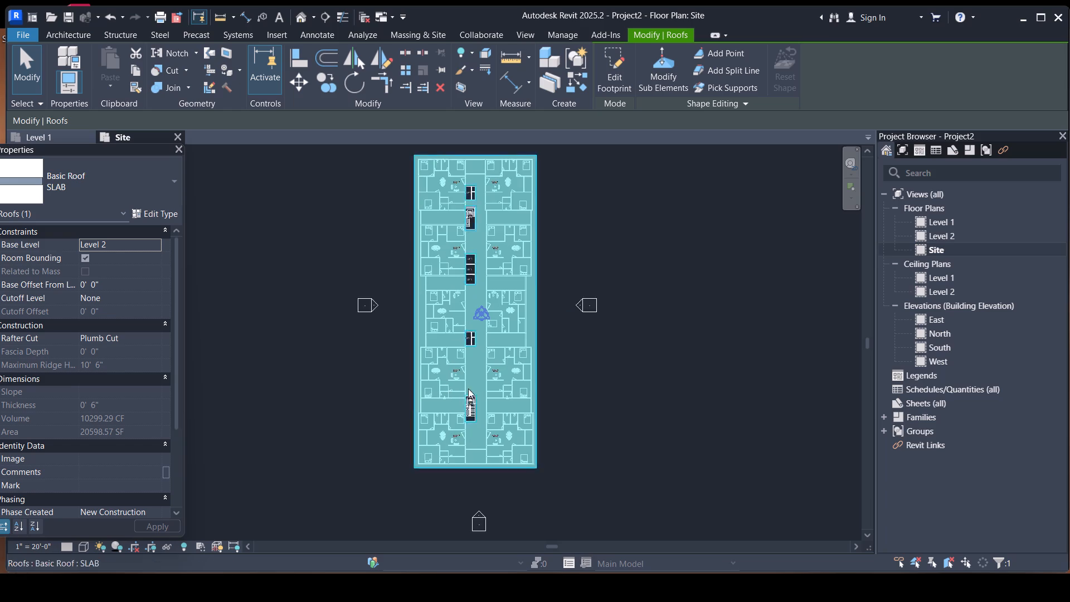
scroll(468, 389, "up", 1)
key("Escape")
scroll(488, 323, "down", 2)
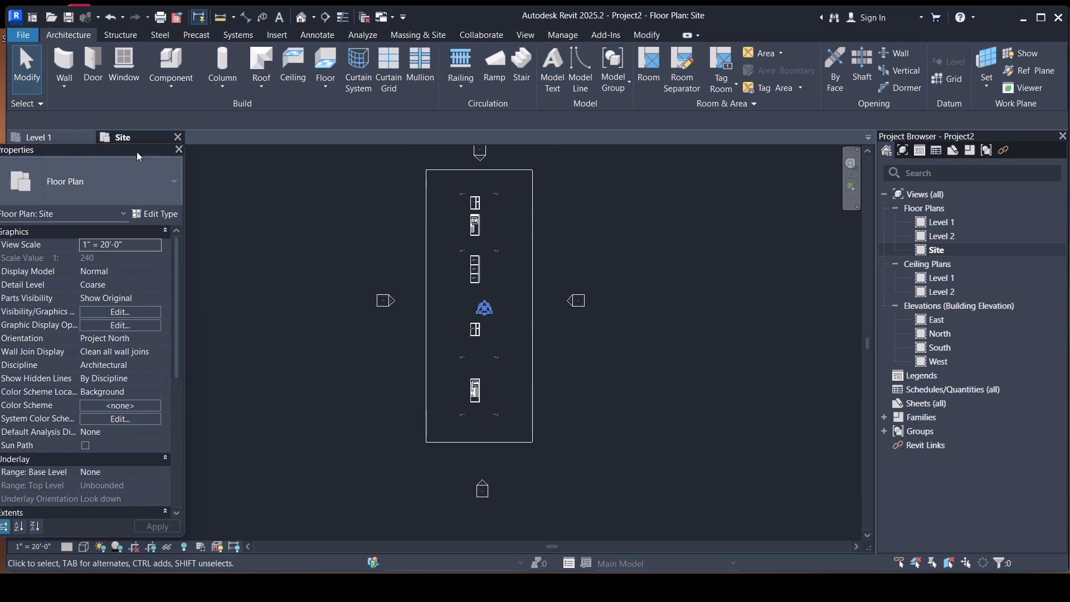
Close the Site plan view and return to the Level 1 floor plan.
left_click(179, 139)
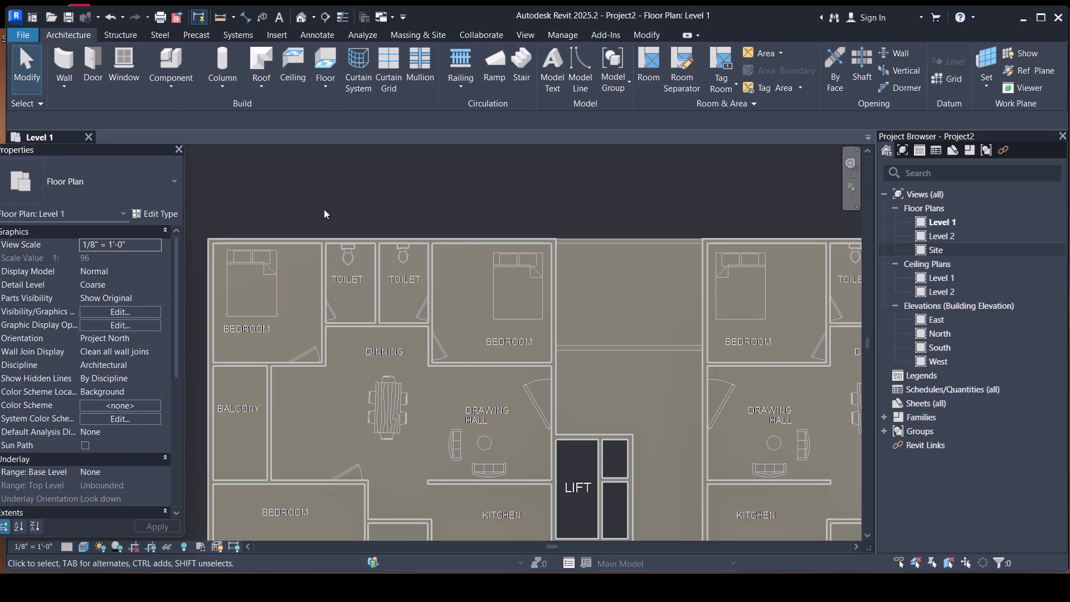
Examine the extent of the Level 1 FLOOR slab against the outer walls and its lift and stair shaft openings.
scroll(333, 180, "down", 7)
scroll(431, 216, "down", 3)
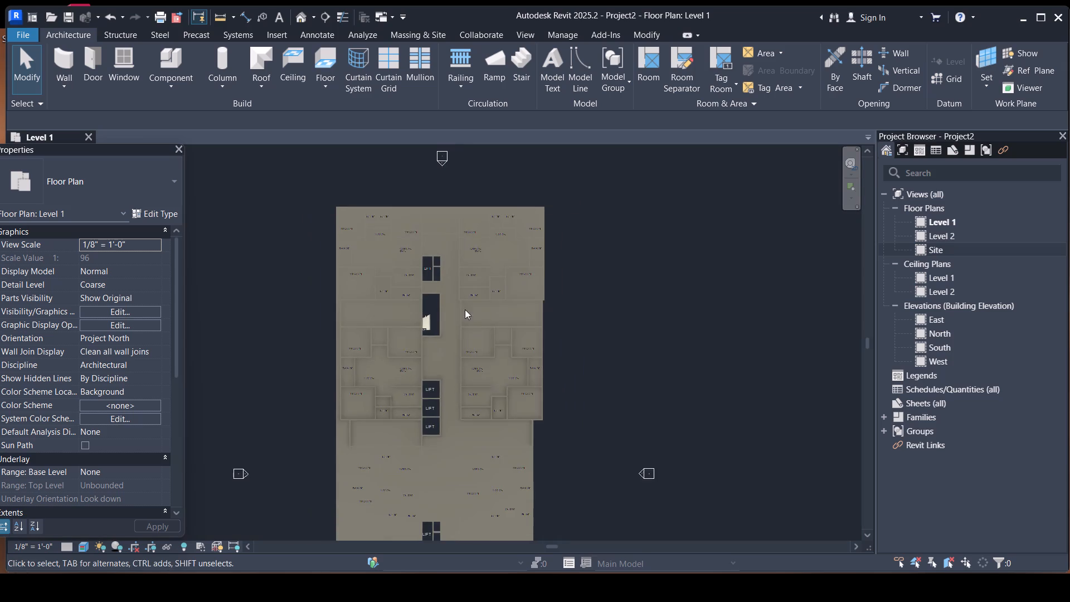
scroll(473, 293, "down", 2)
middle_click_drag(471, 346, 519, 261)
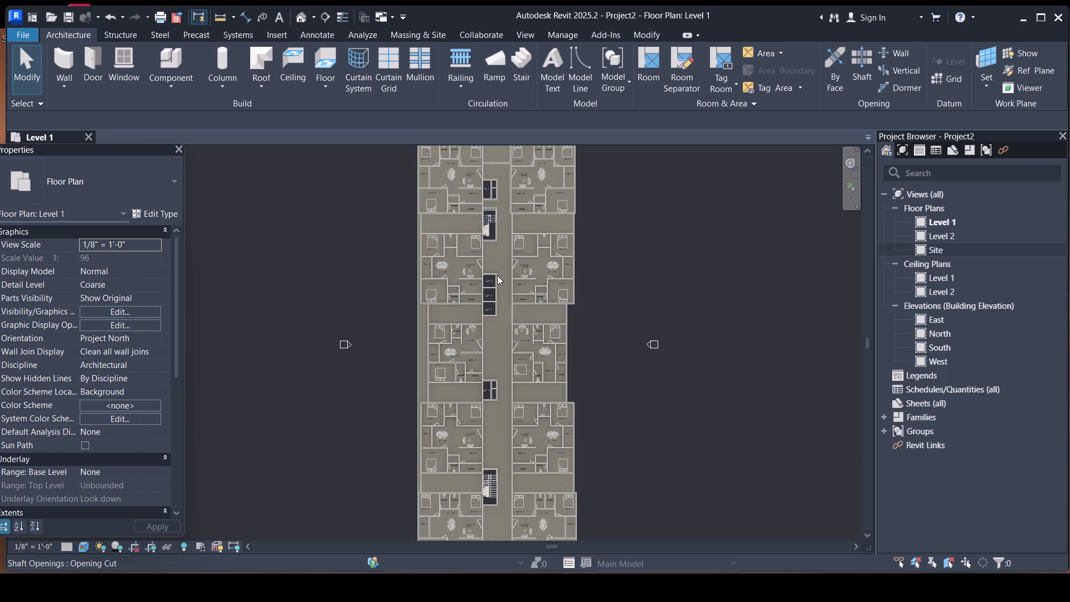
scroll(498, 275, "down", 2)
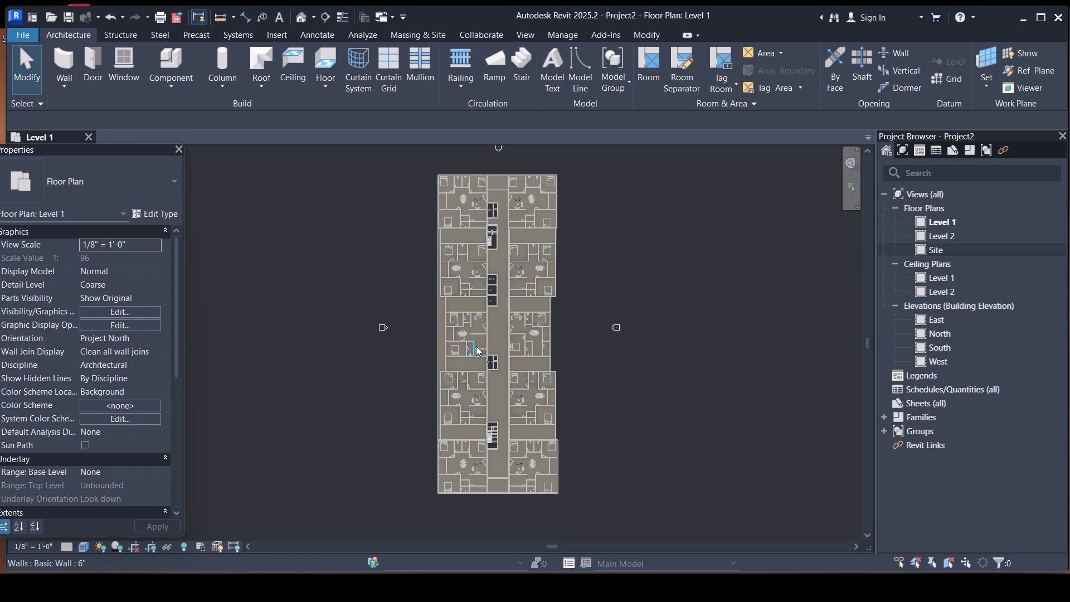
left_click(436, 346)
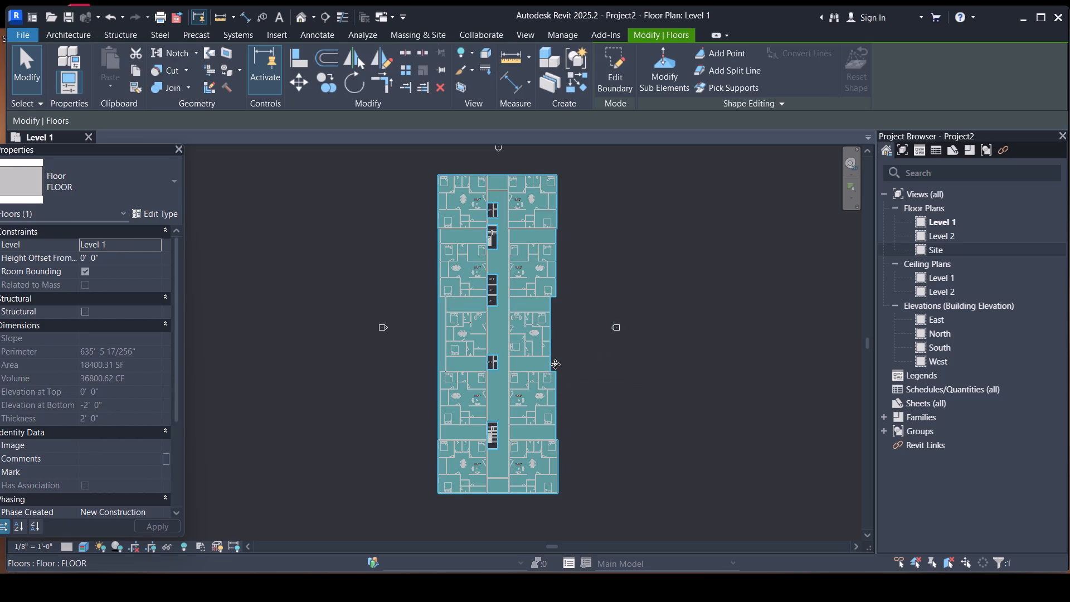
key("Escape")
left_click(439, 348)
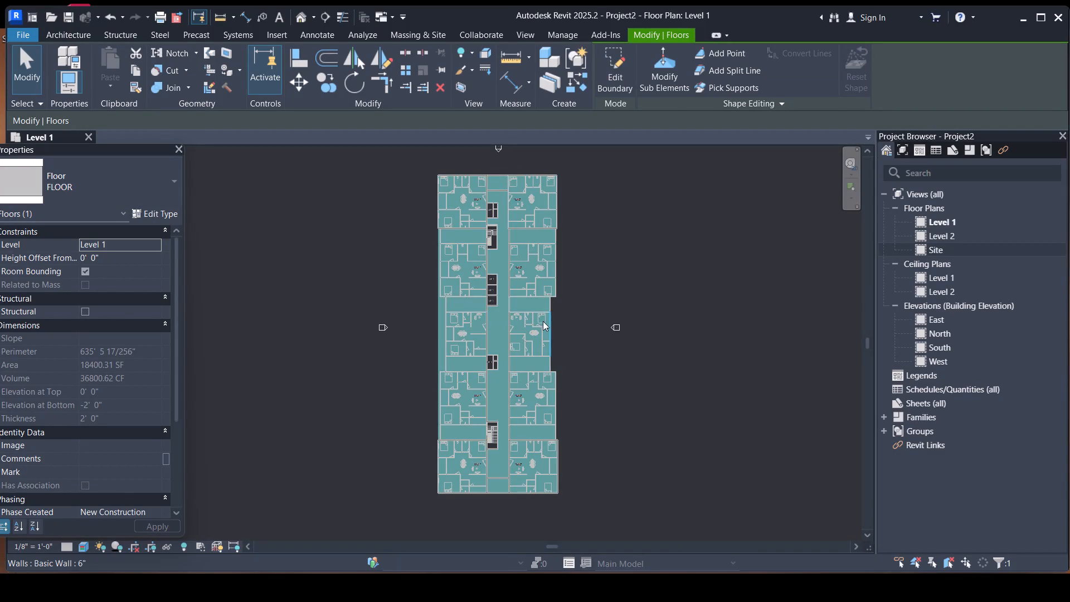
key("Escape")
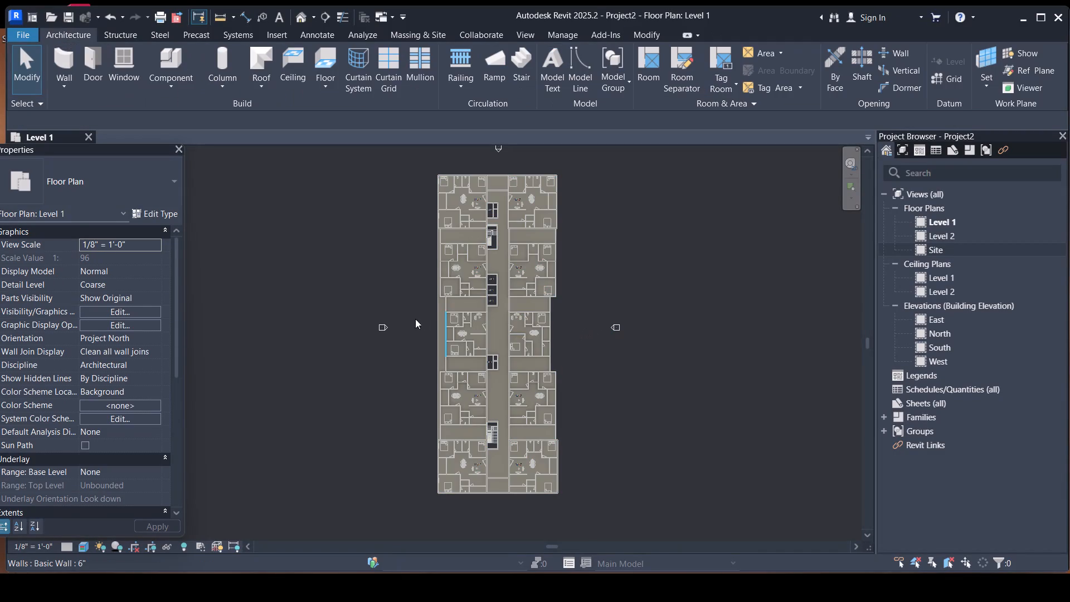
left_click(435, 351)
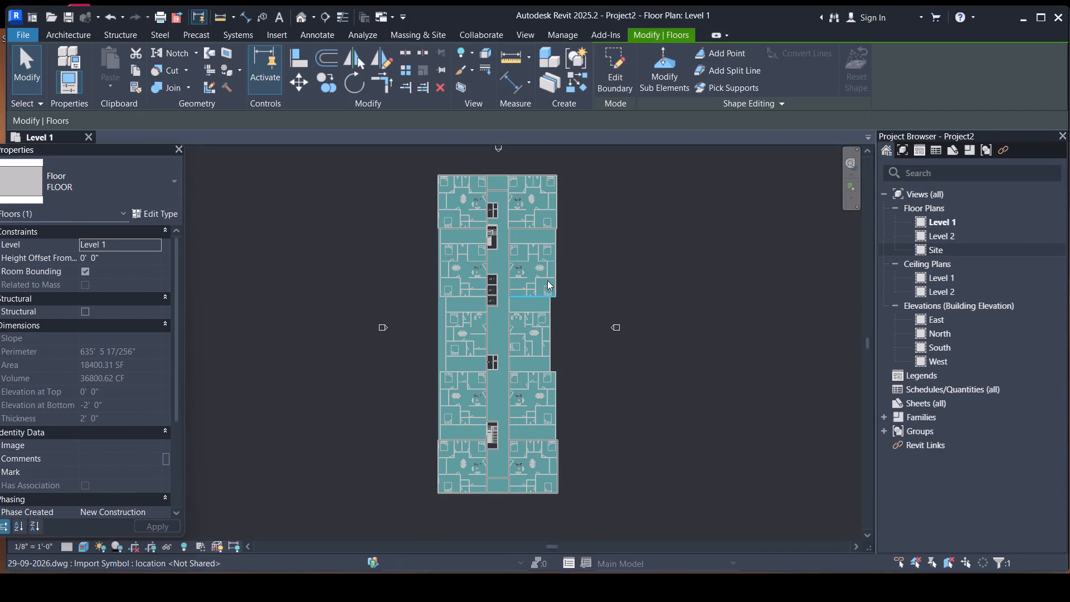
key("Escape")
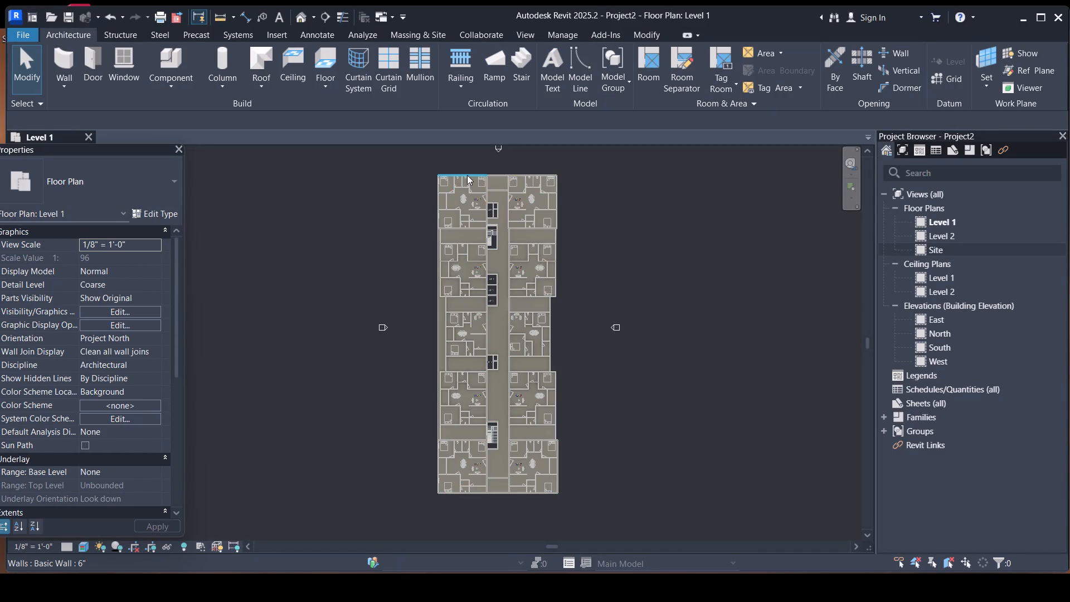
scroll(467, 175, "up", 3)
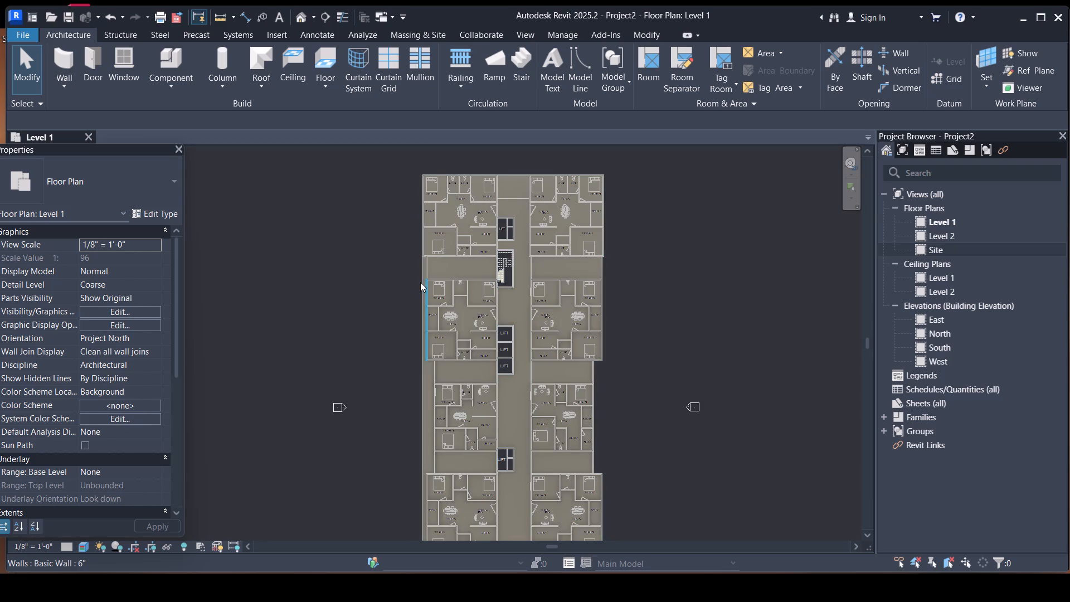
left_click(421, 377)
key("Escape")
scroll(364, 270, "down", 2)
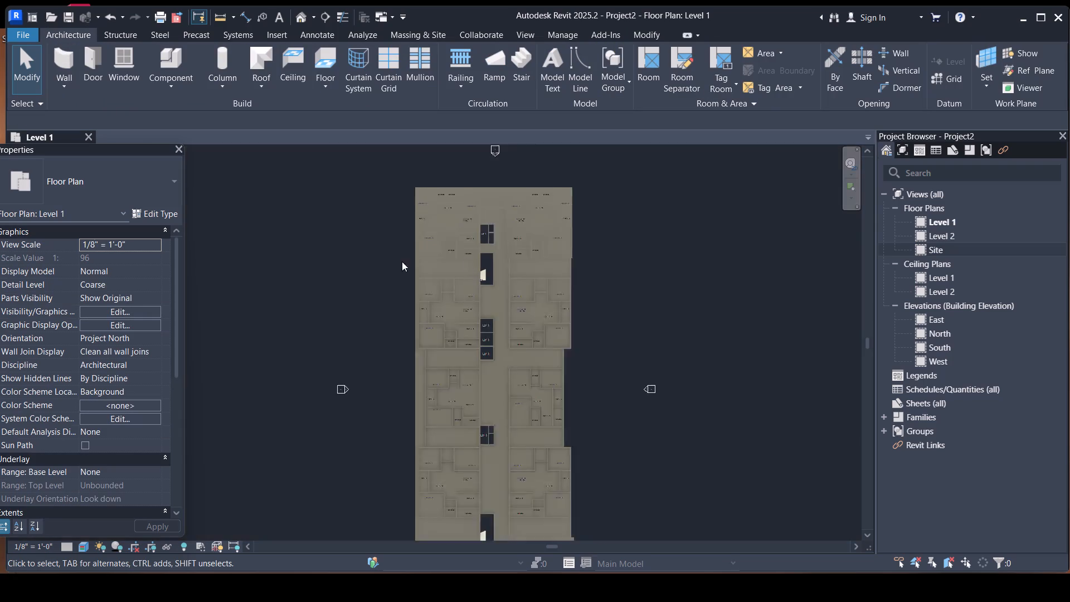
scroll(402, 261, "down", 1)
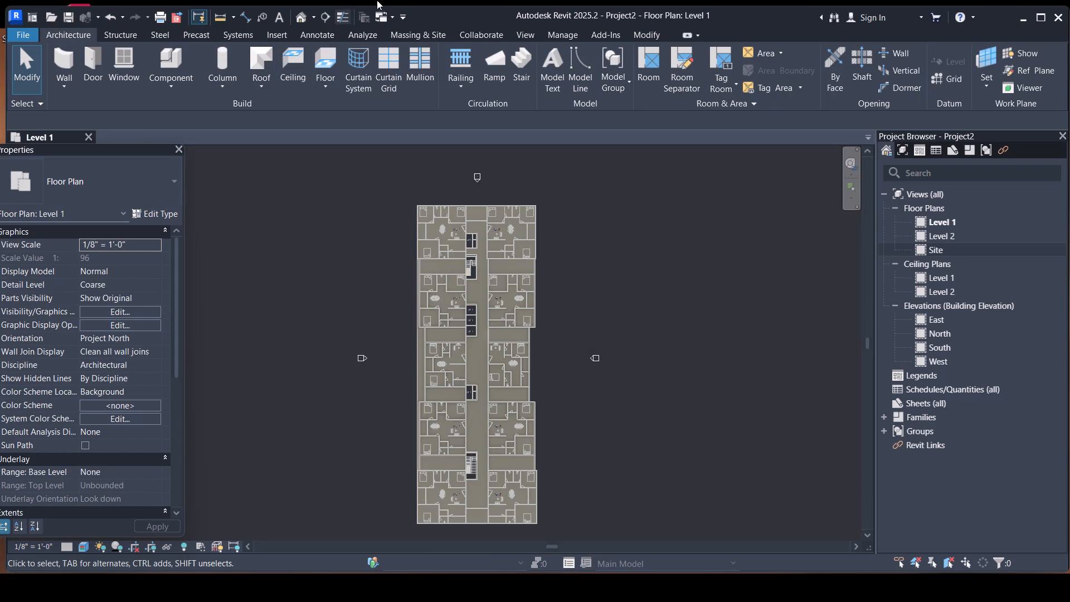
Open the default 3D view of the building and set its visual style to Realistic.
left_click(305, 22)
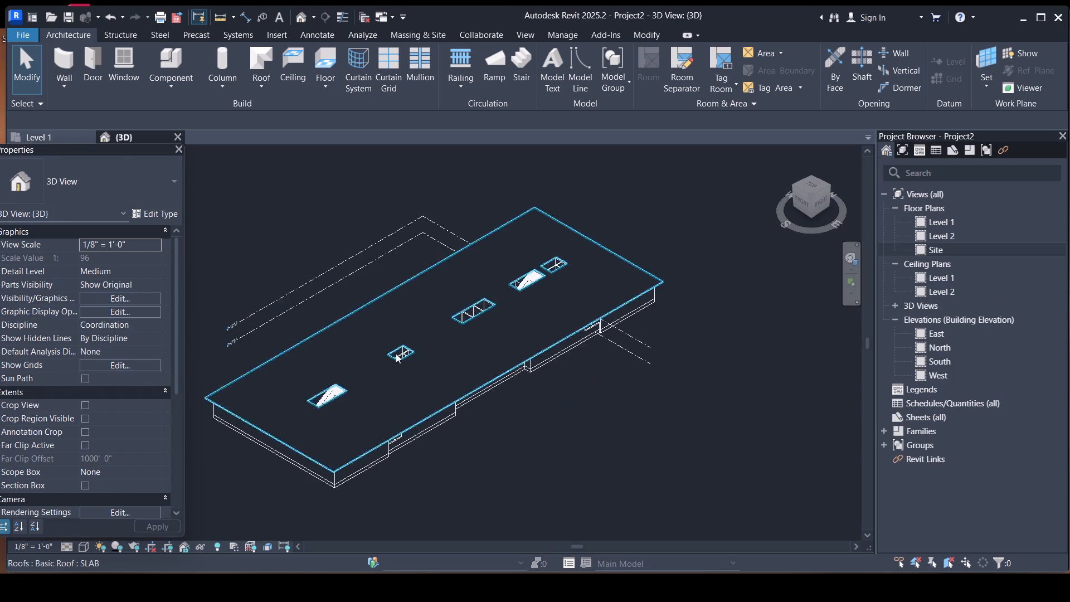
left_click(82, 547)
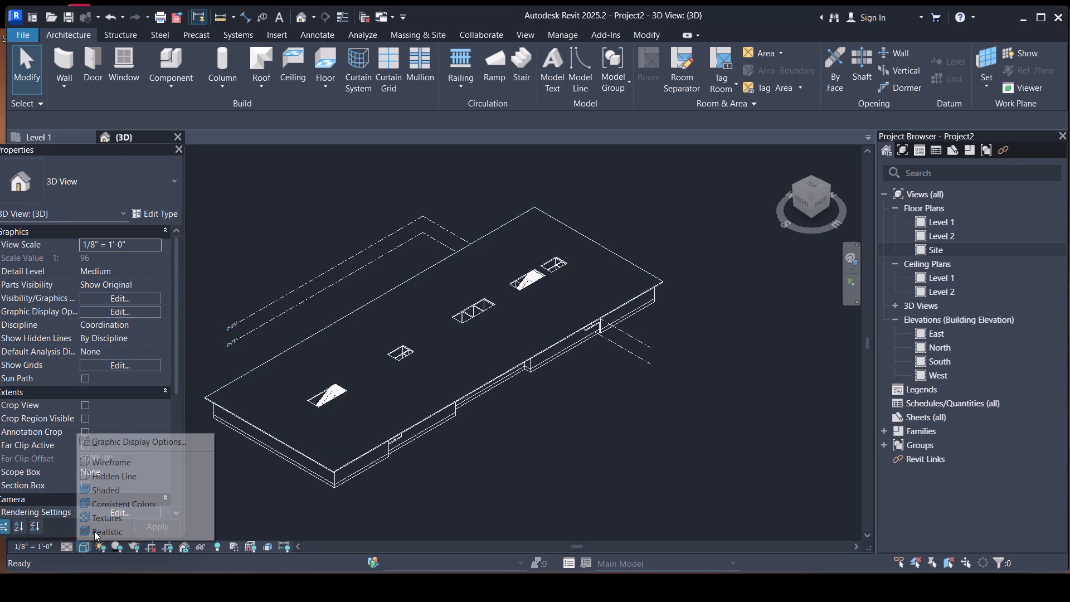
left_click(96, 531)
Assign the Tile, Porcelain, 4in material to the structure layer of the Level 1 slab's FLOOR type.
middle_click_drag(345, 459, 403, 438)
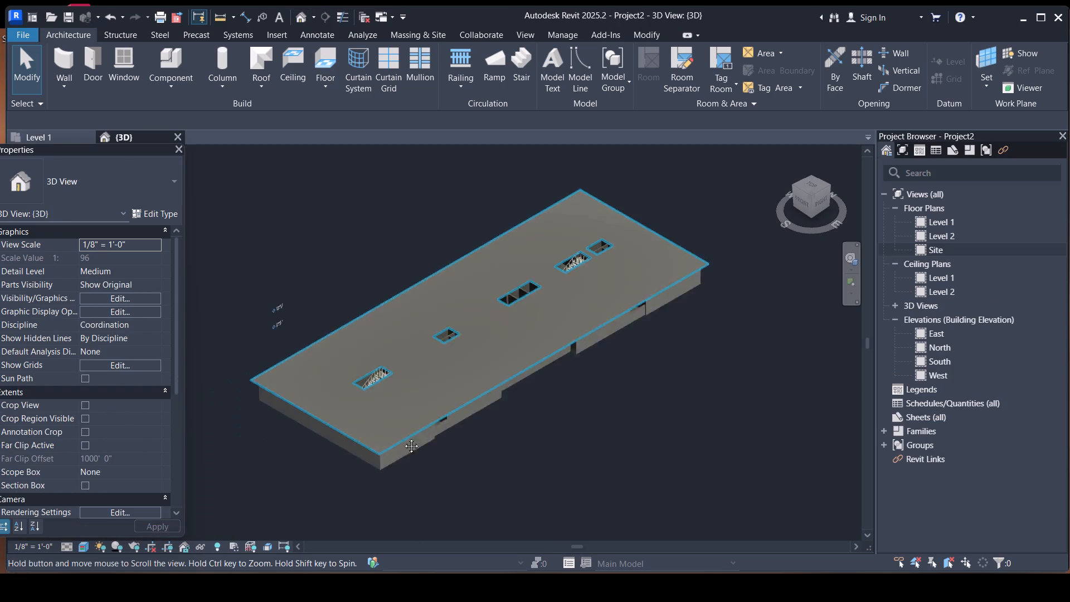
middle_click_drag(403, 438, 465, 420)
scroll(495, 442, "up", 4)
left_click(446, 441)
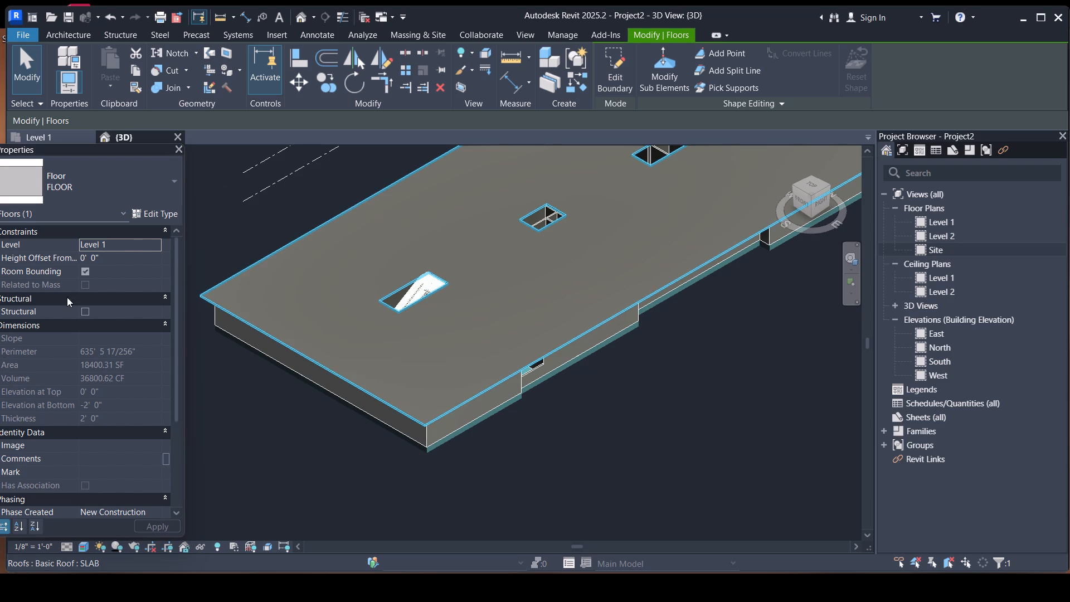
left_click(148, 212)
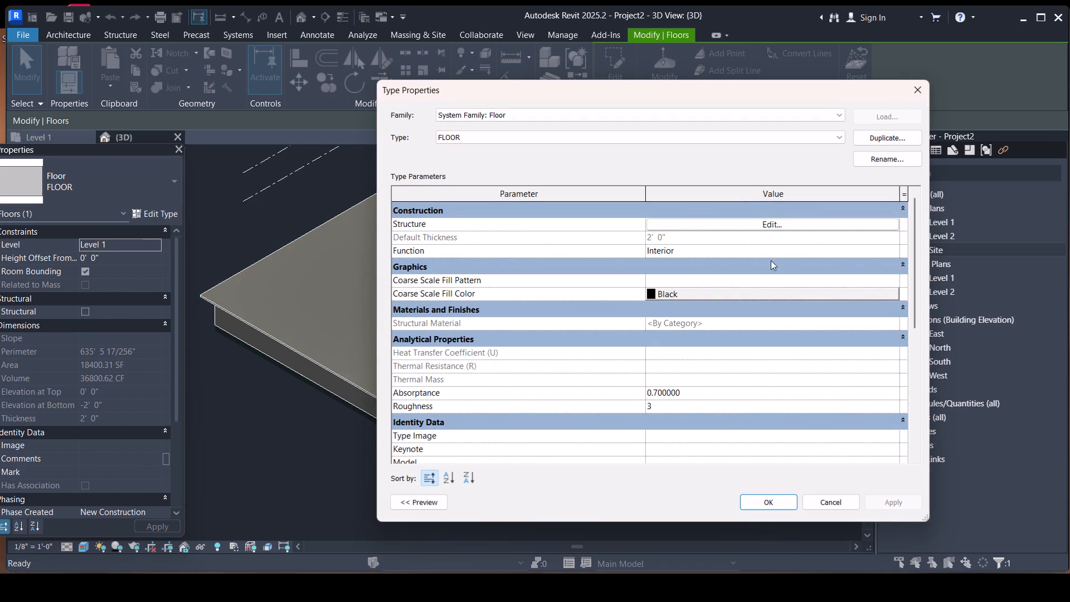
left_click(711, 220)
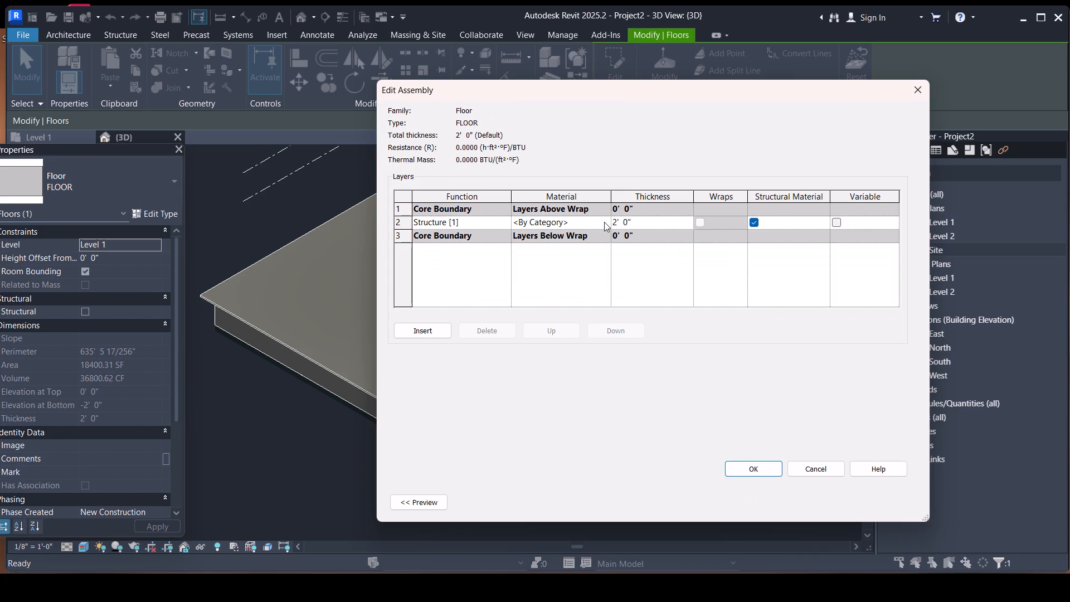
left_click(604, 222)
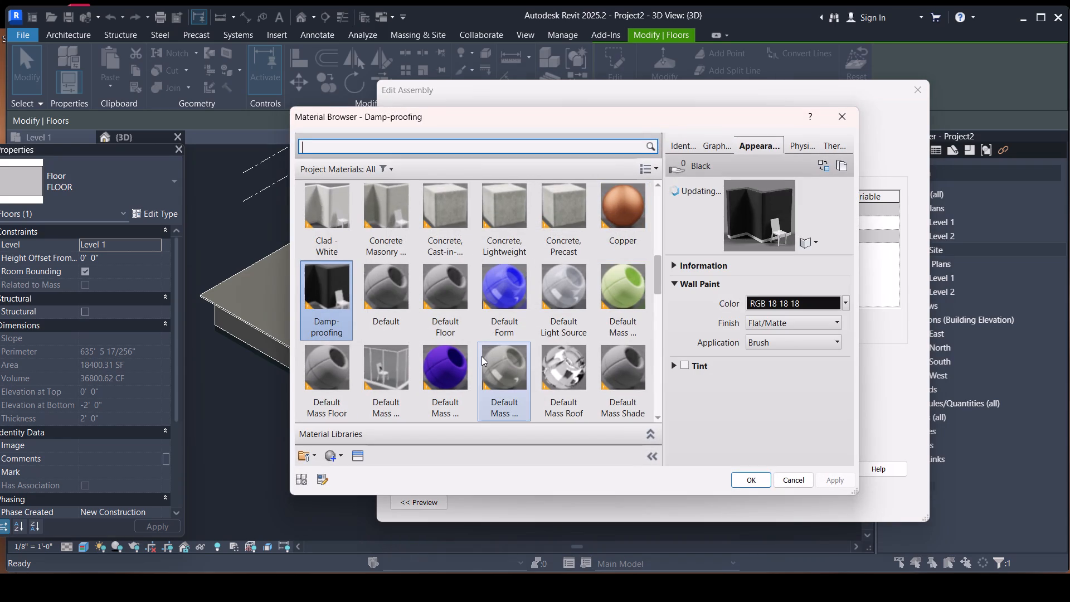
scroll(474, 339, "down", 5)
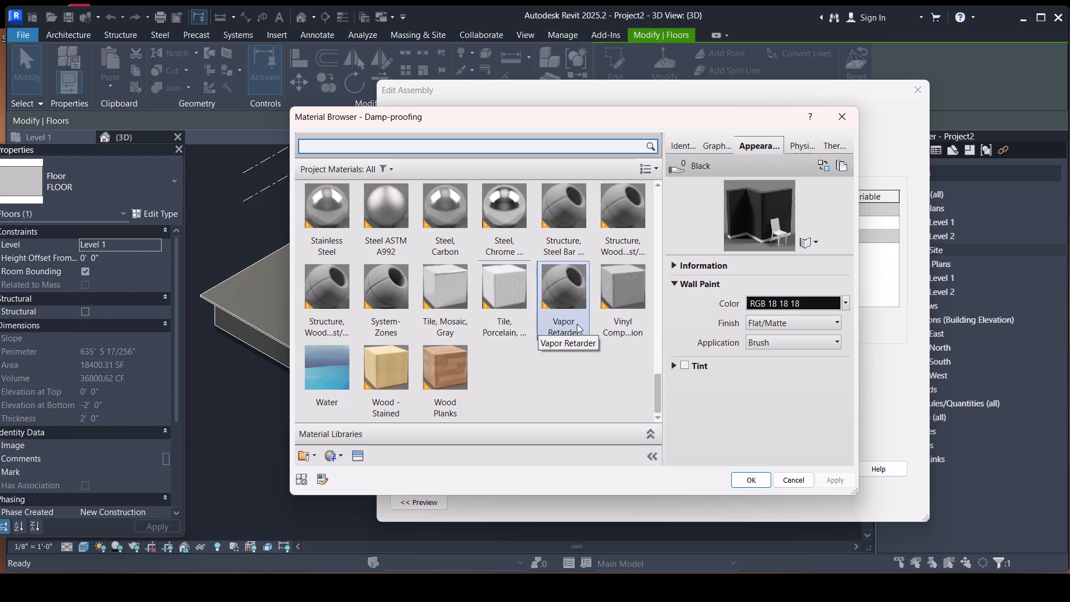
left_click(499, 295)
left_click(755, 485)
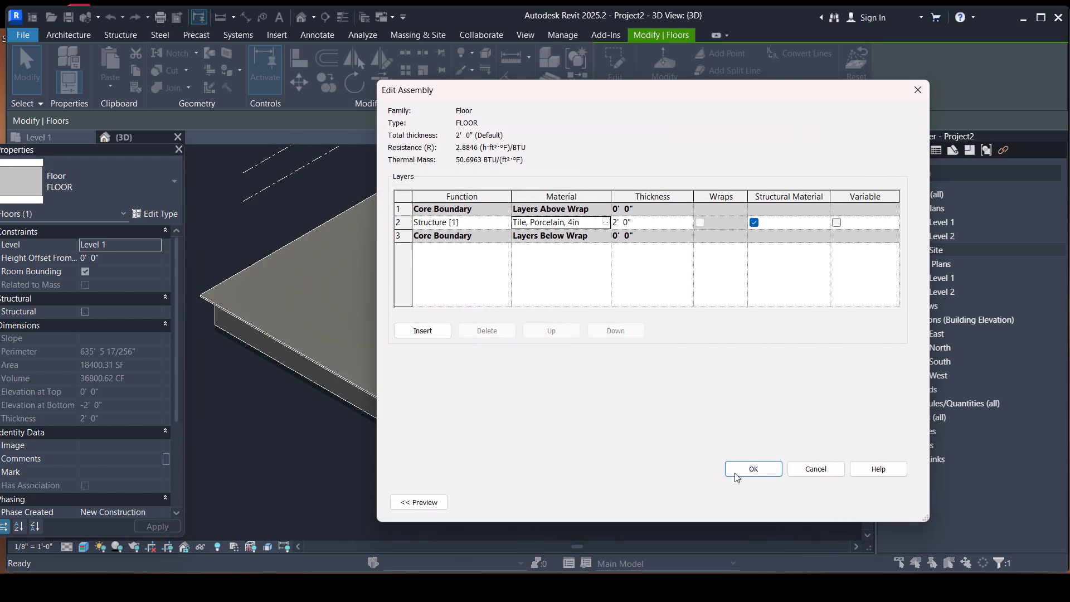
left_click(744, 470)
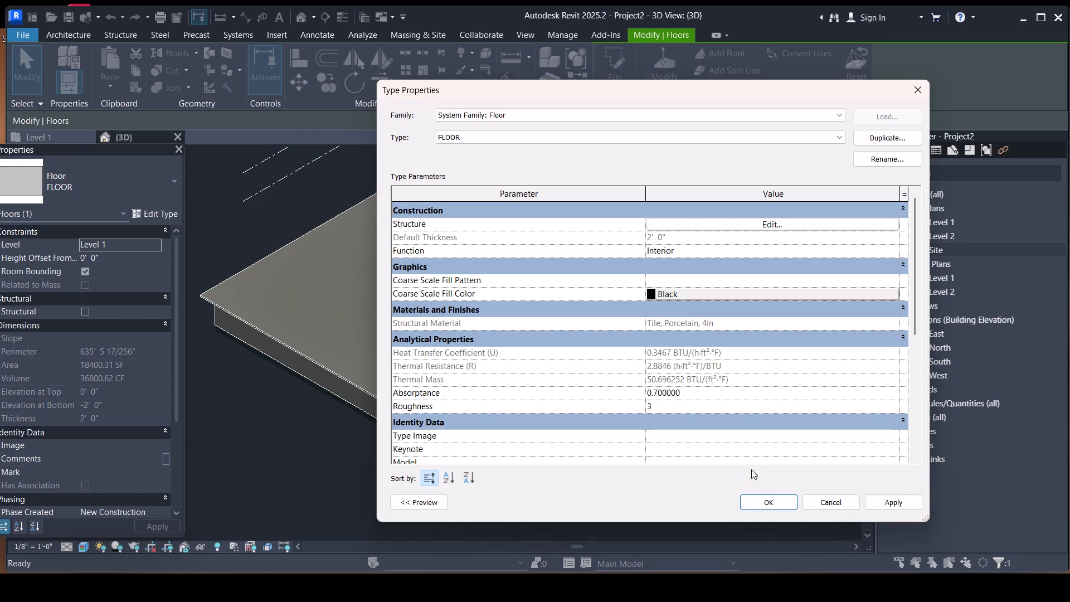
left_click(764, 496)
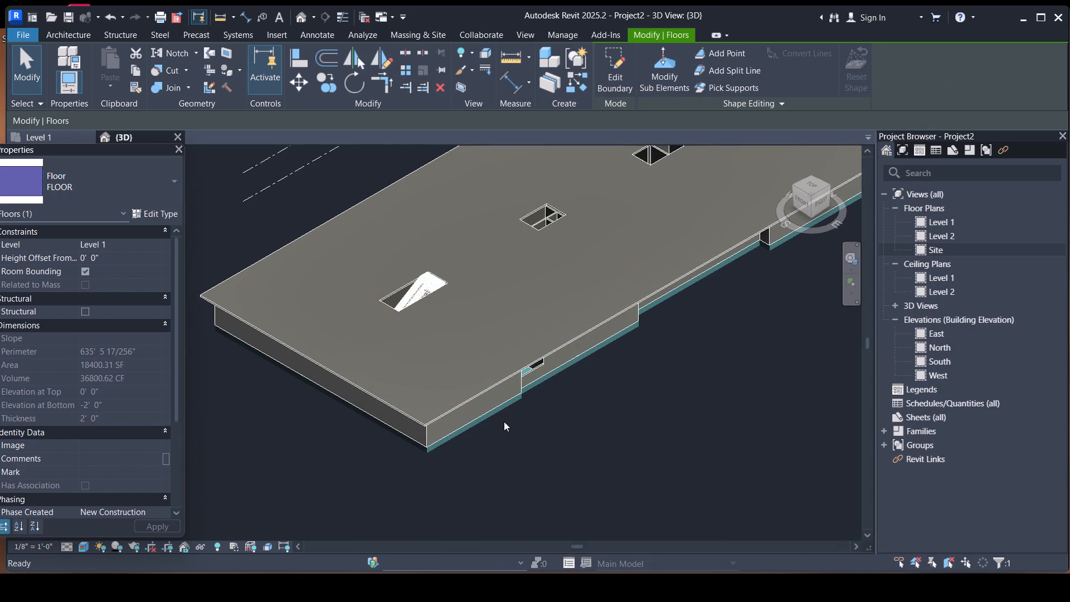
key("Escape")
Select all instances of the 6" wall type and open the material selection for its structure layer.
scroll(426, 423, "up", 3)
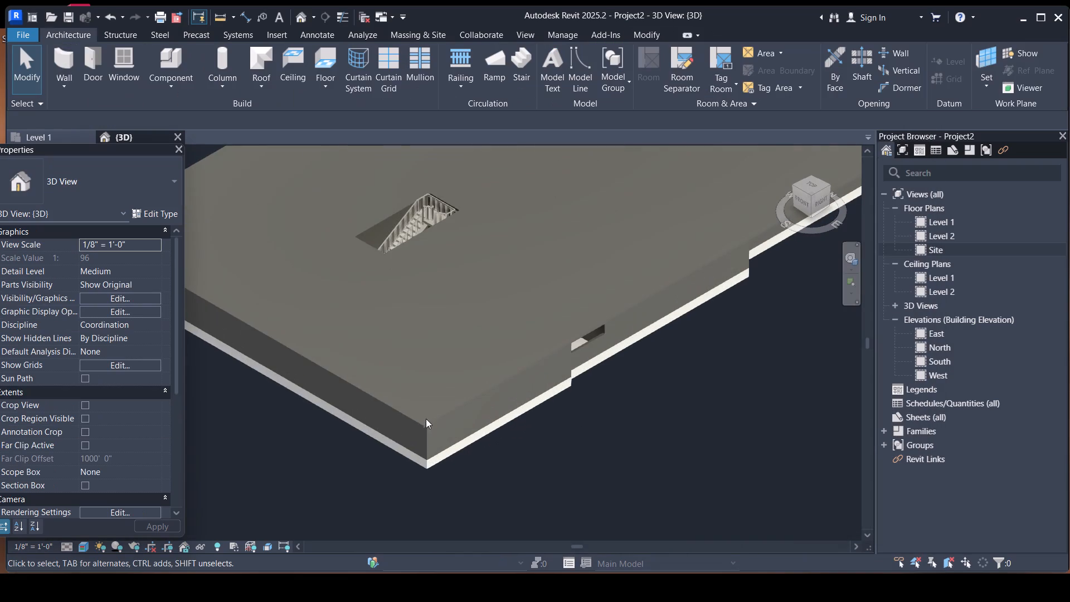
scroll(428, 447, "up", 4)
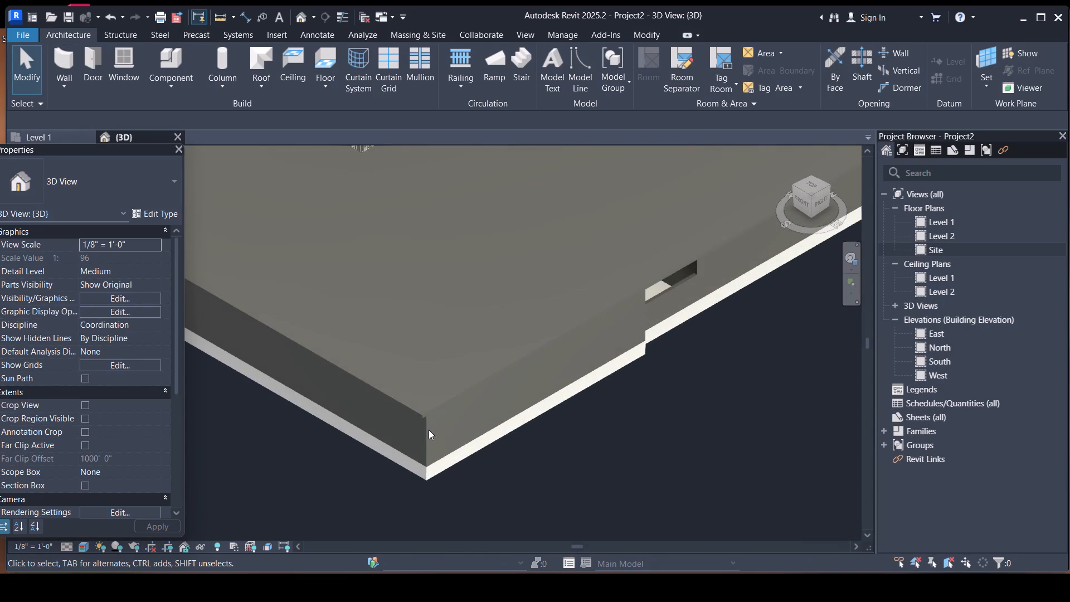
left_click(426, 436)
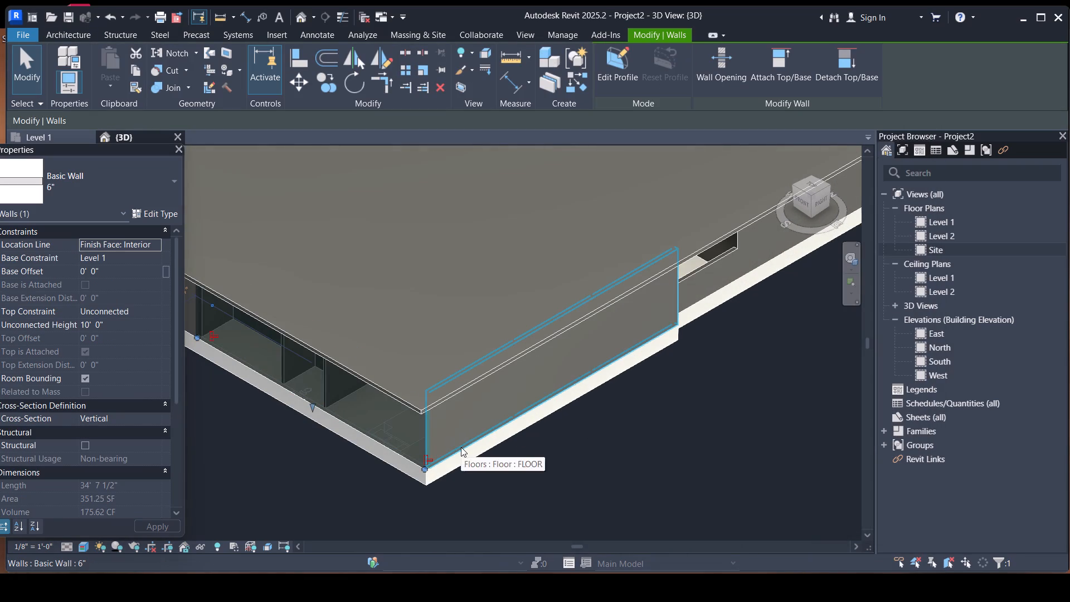
type("SA")
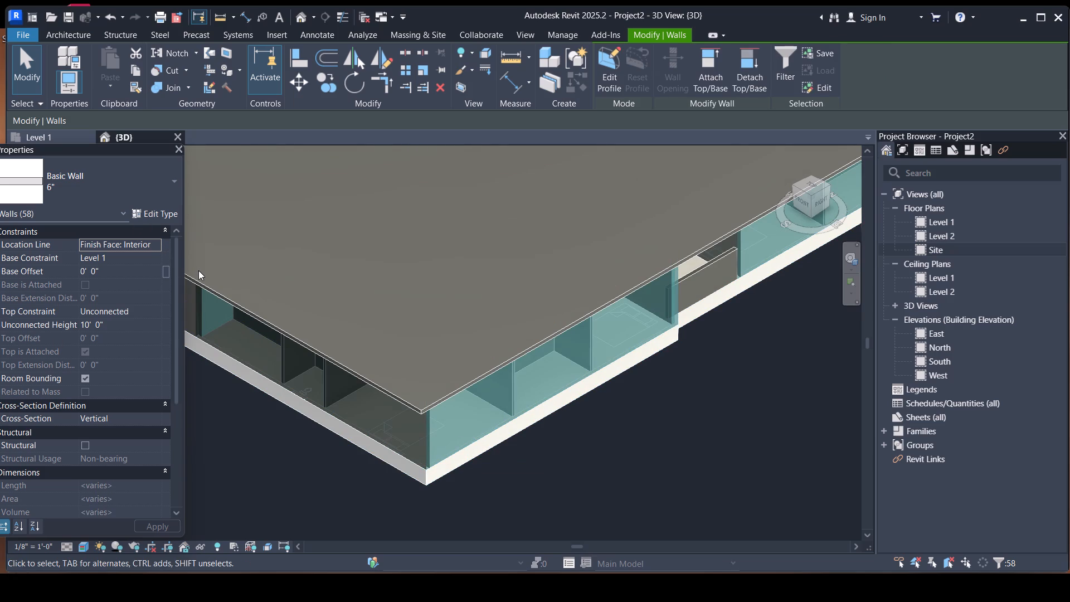
scroll(417, 328, "down", 7)
middle_click_drag(517, 401, 519, 421)
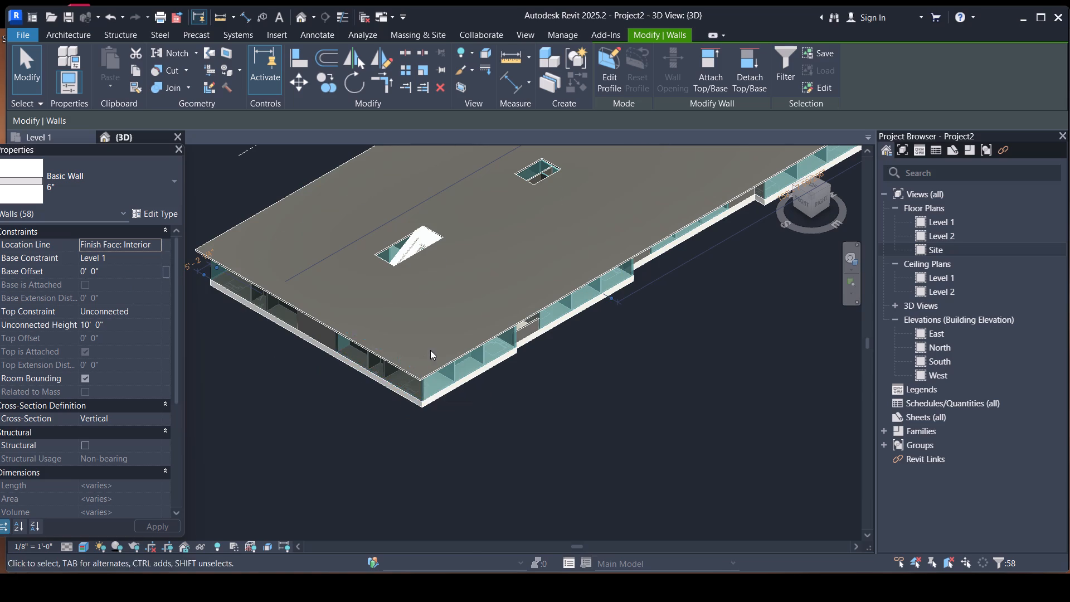
scroll(415, 402, "up", 7)
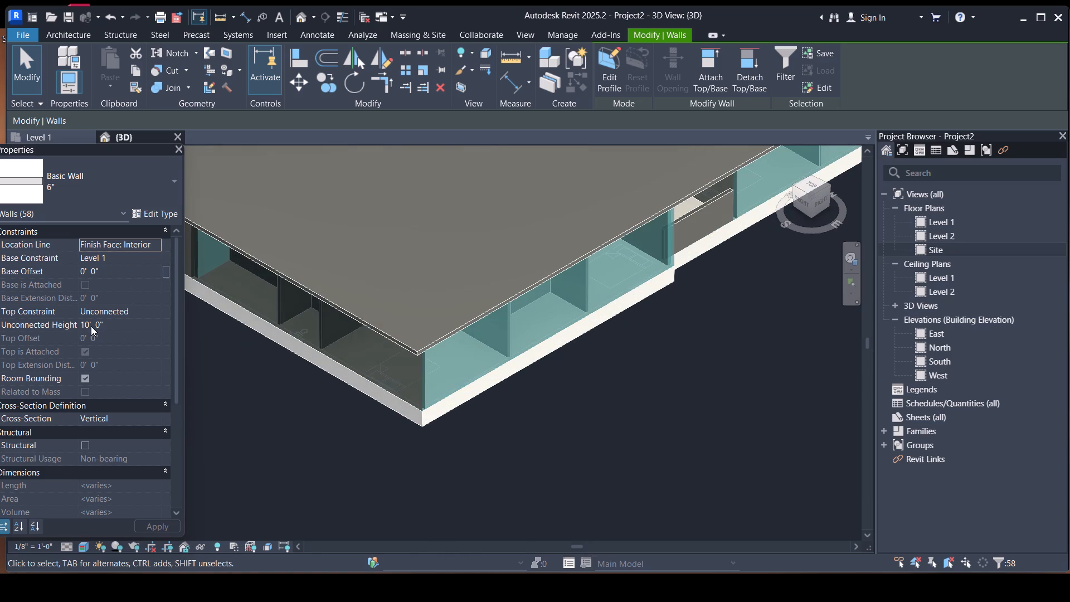
left_click(168, 217)
left_click(695, 224)
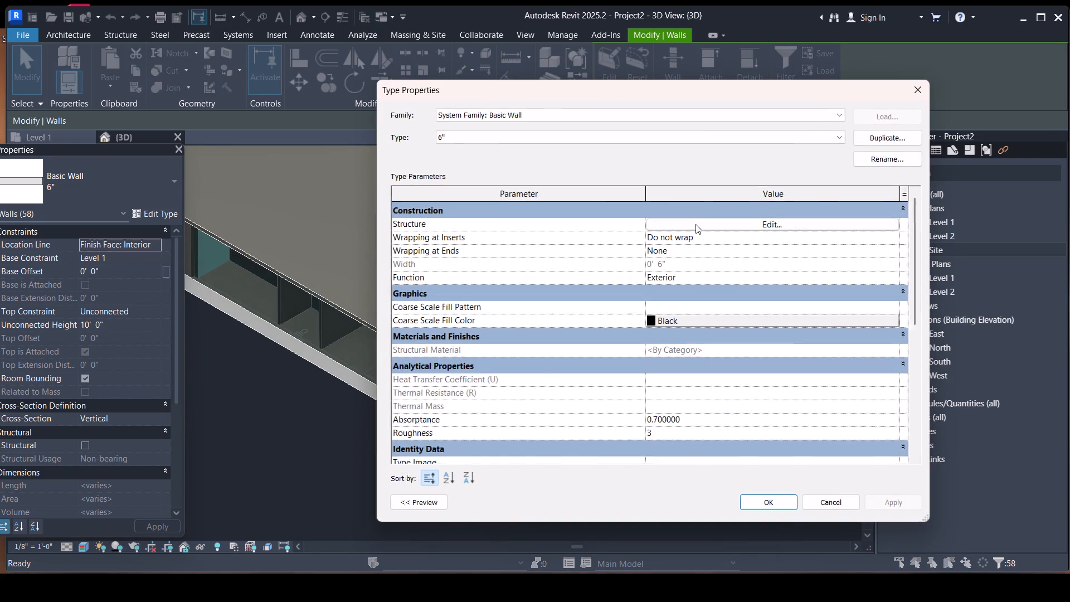
left_click(603, 224)
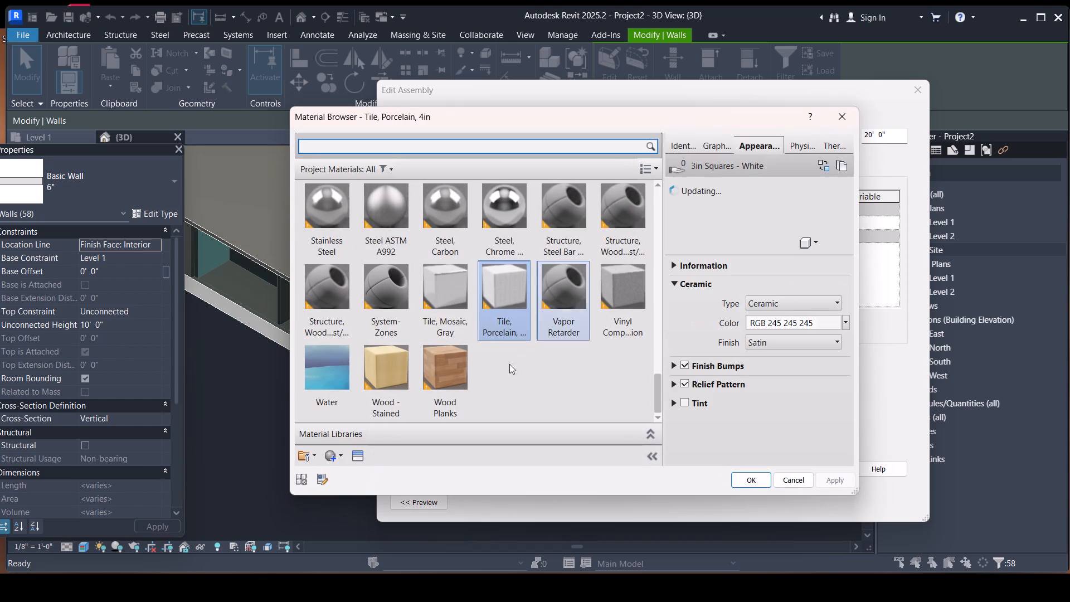
Create a new project material and name it WALLS.
scroll(481, 333, "down", 7)
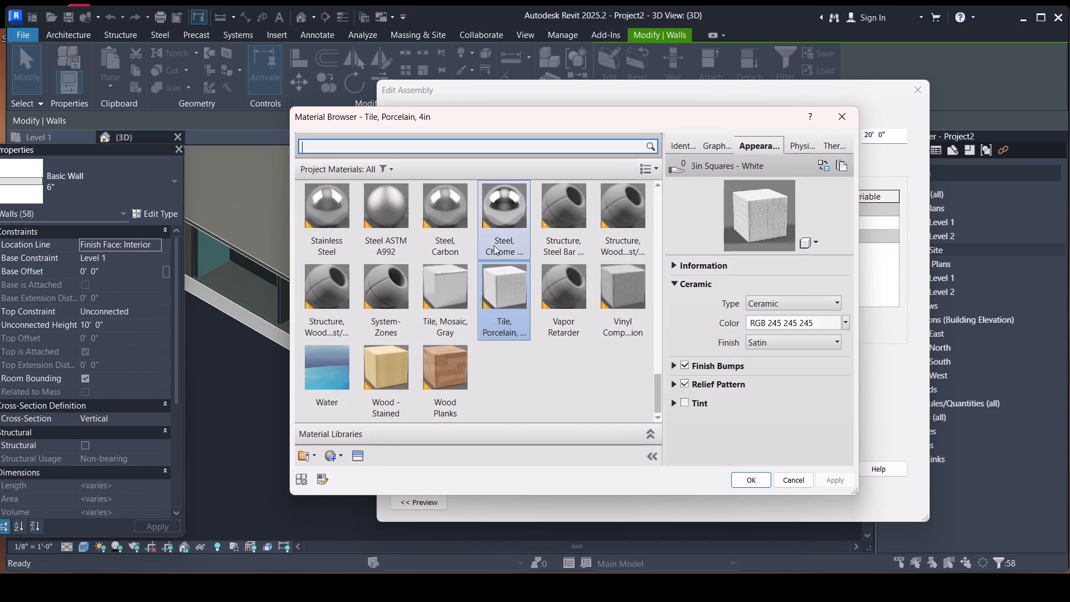
scroll(494, 244, "down", 2)
scroll(502, 261, "up", 3)
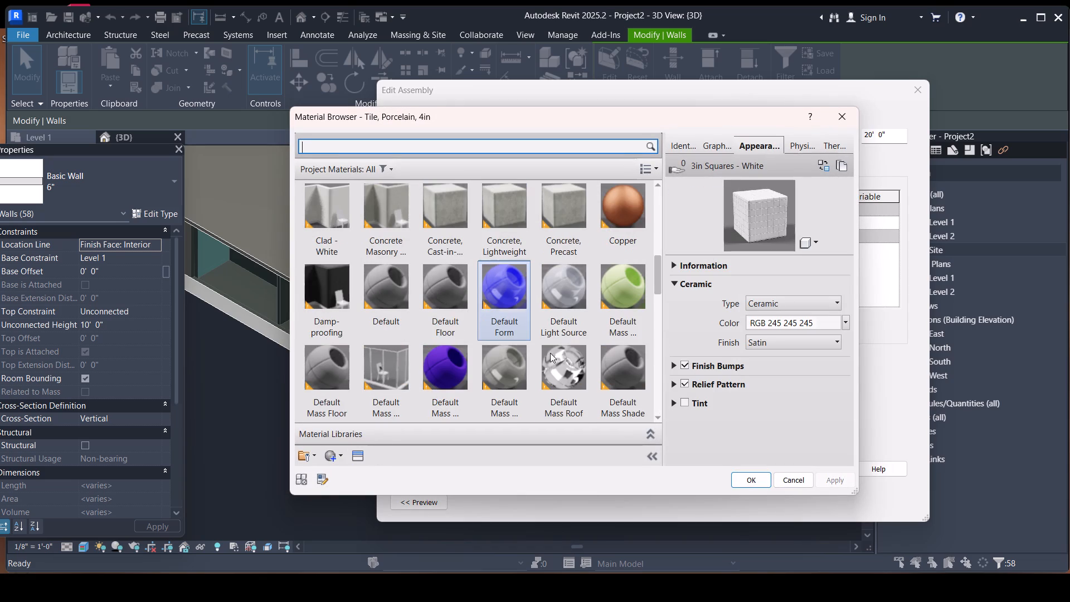
left_click(327, 455)
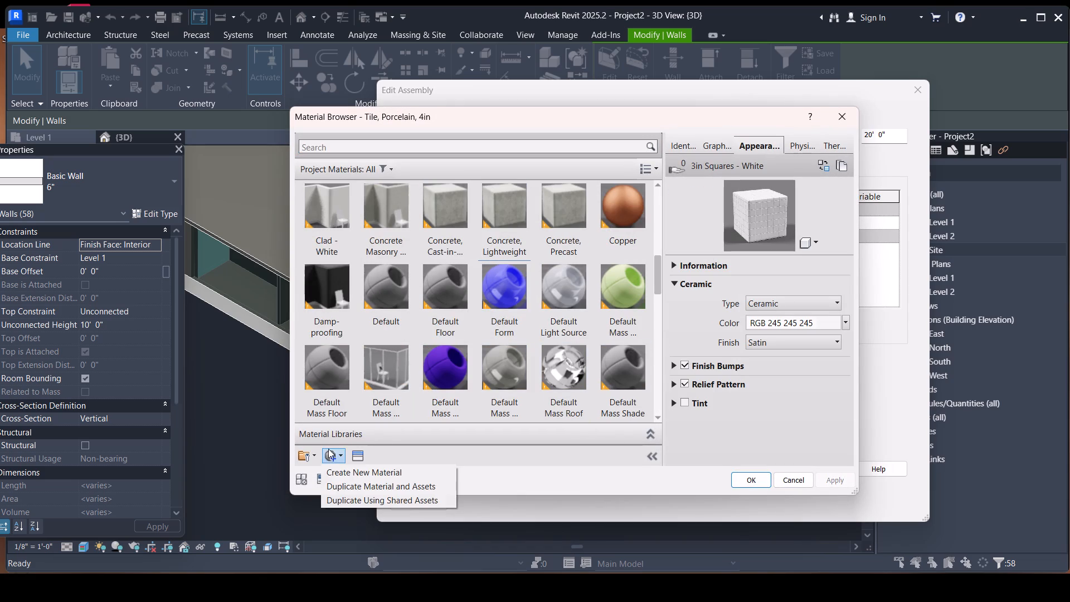
left_click(364, 475)
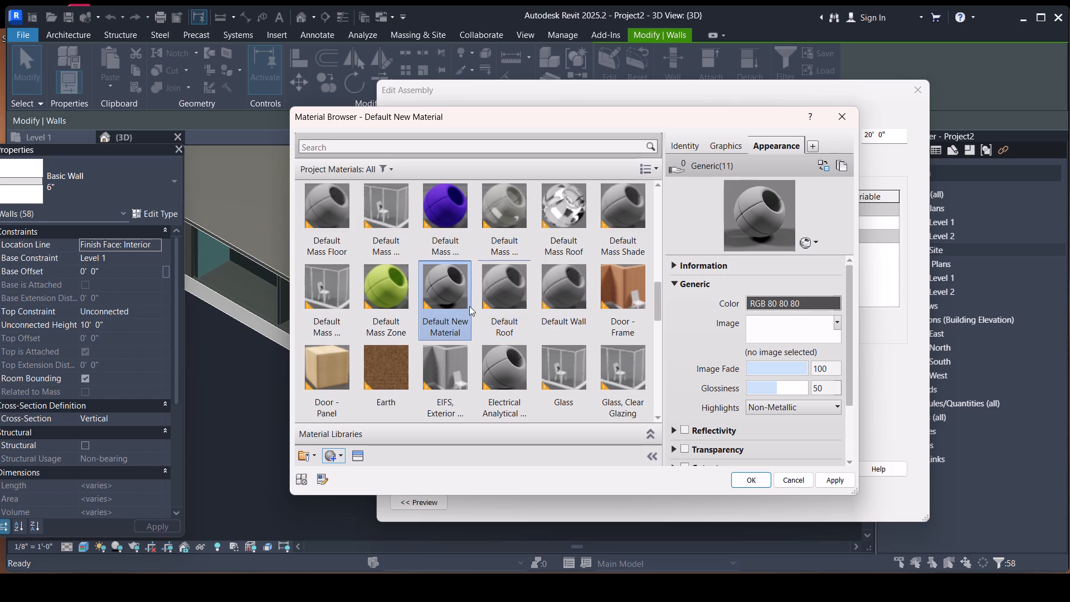
right_click(458, 327)
left_click(507, 388)
key("BackSpace")
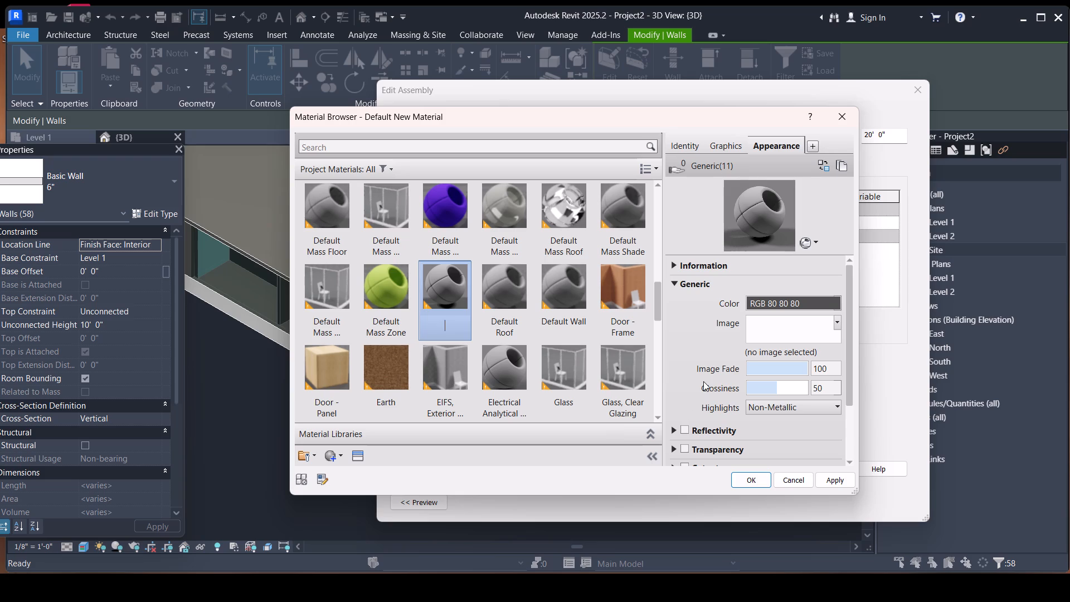
type("WALLS")
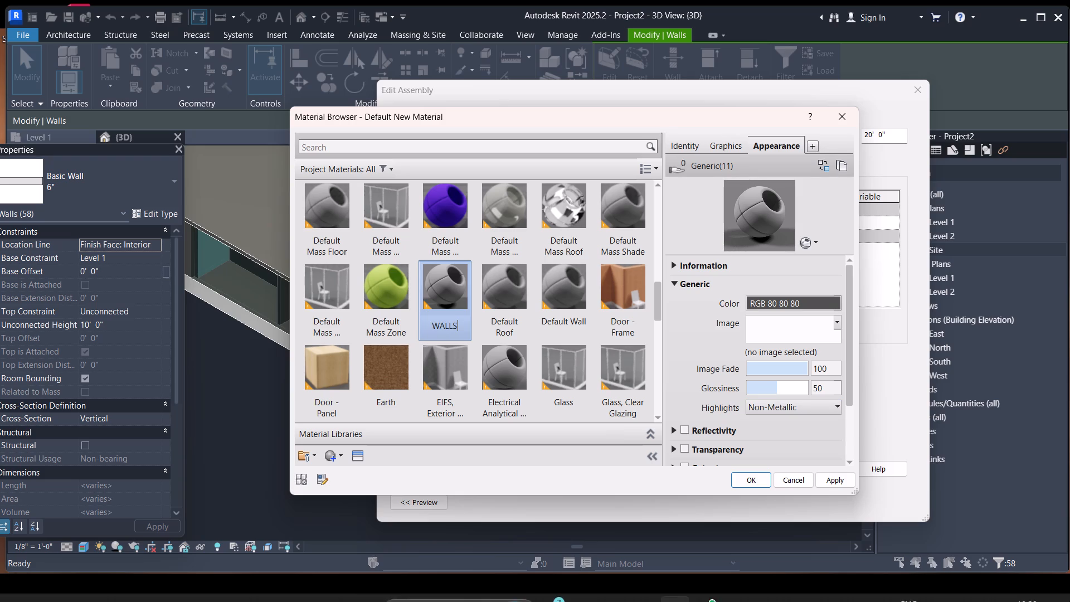
left_click(745, 478)
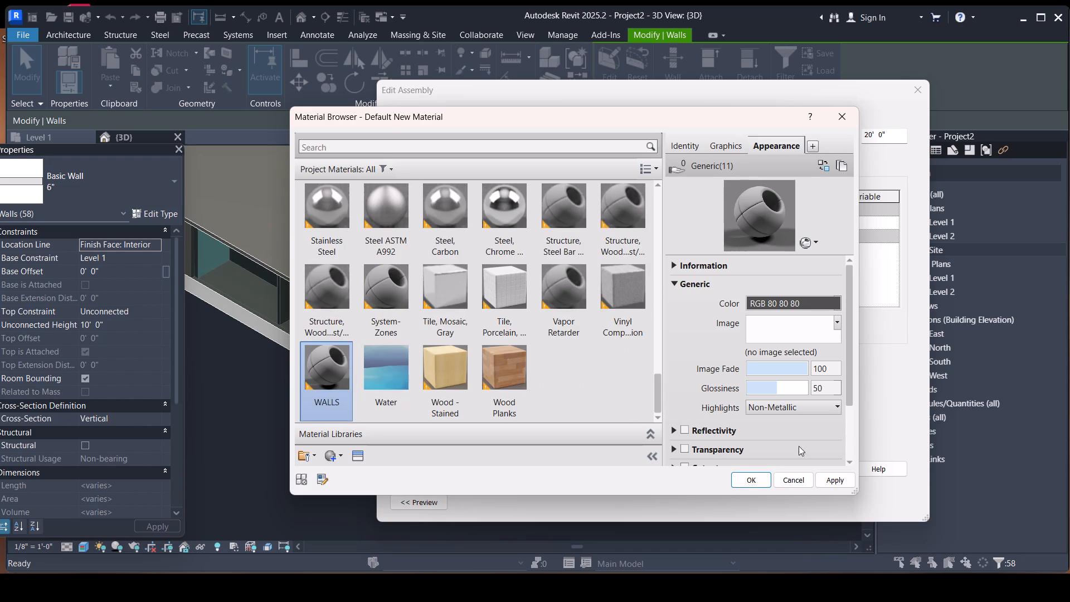
Set the WALLS material's appearance color to RGB 240 190 190.
left_click(840, 303)
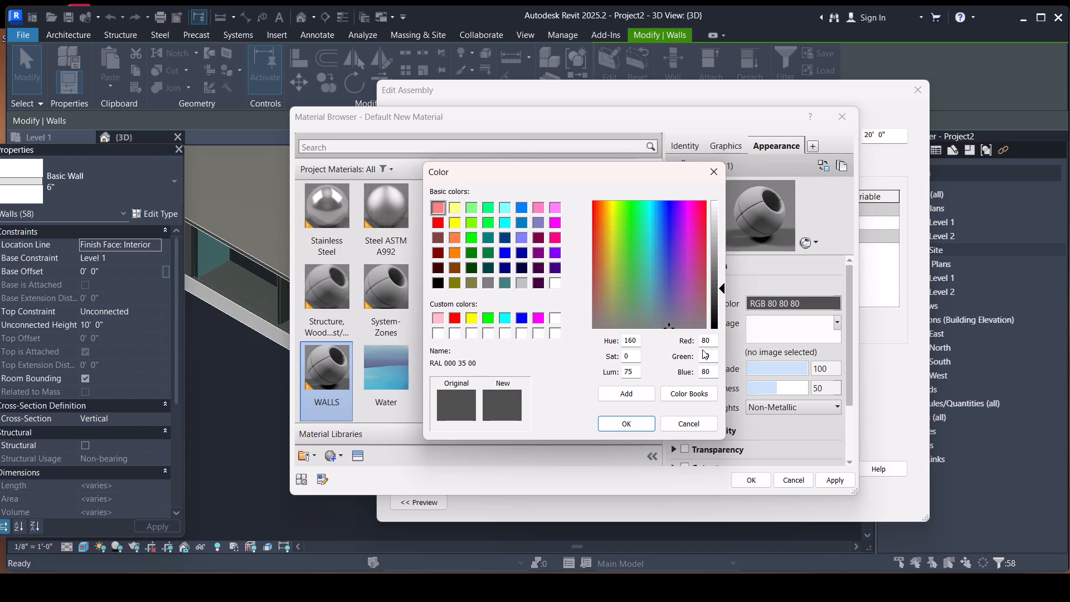
left_click(716, 340)
key("BackSpace")
key("BackSpace")
type("240")
left_click(717, 357)
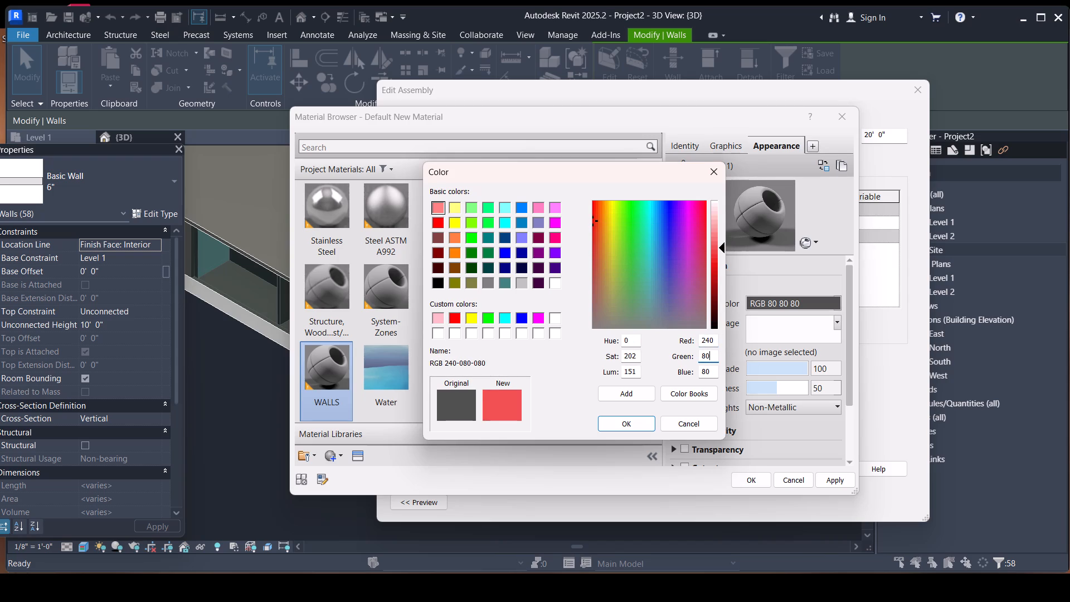
key("BackSpace")
key("BackSpace")
type("190")
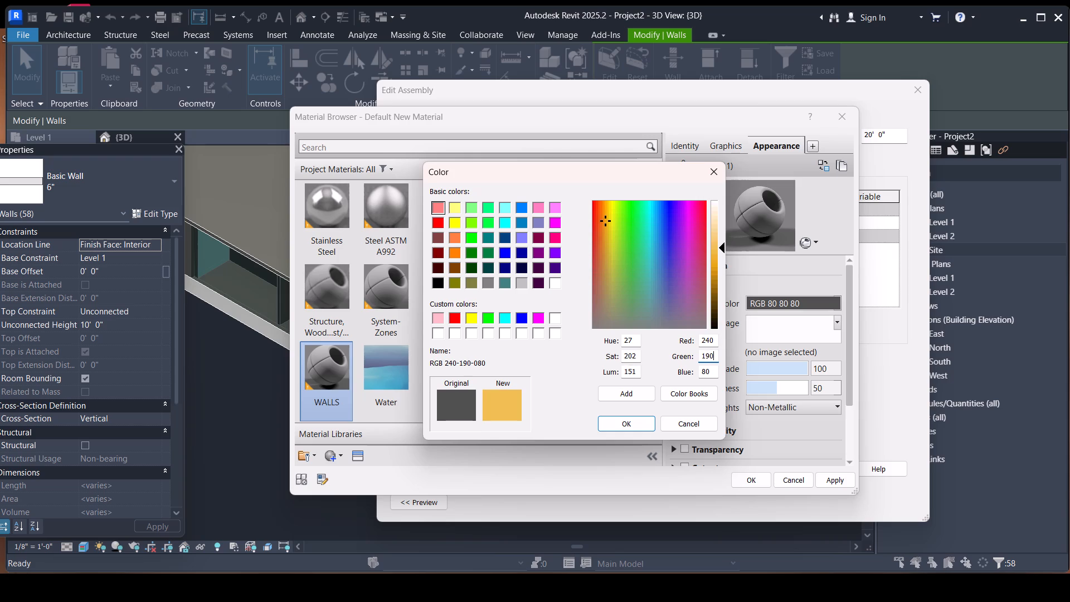
left_click(708, 371)
key("BackSpace")
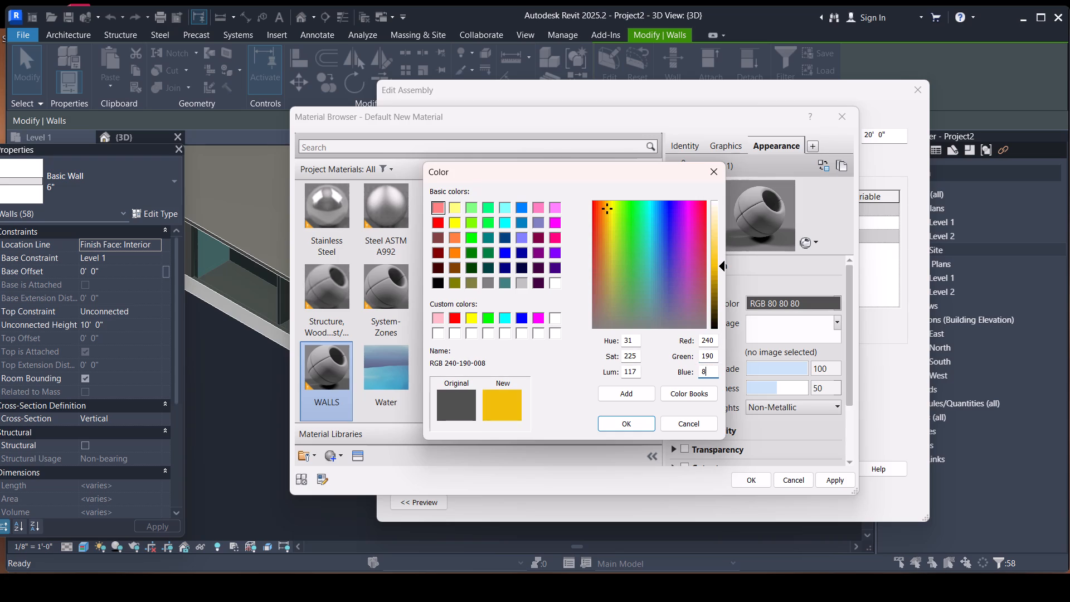
key("BackSpace")
type("190")
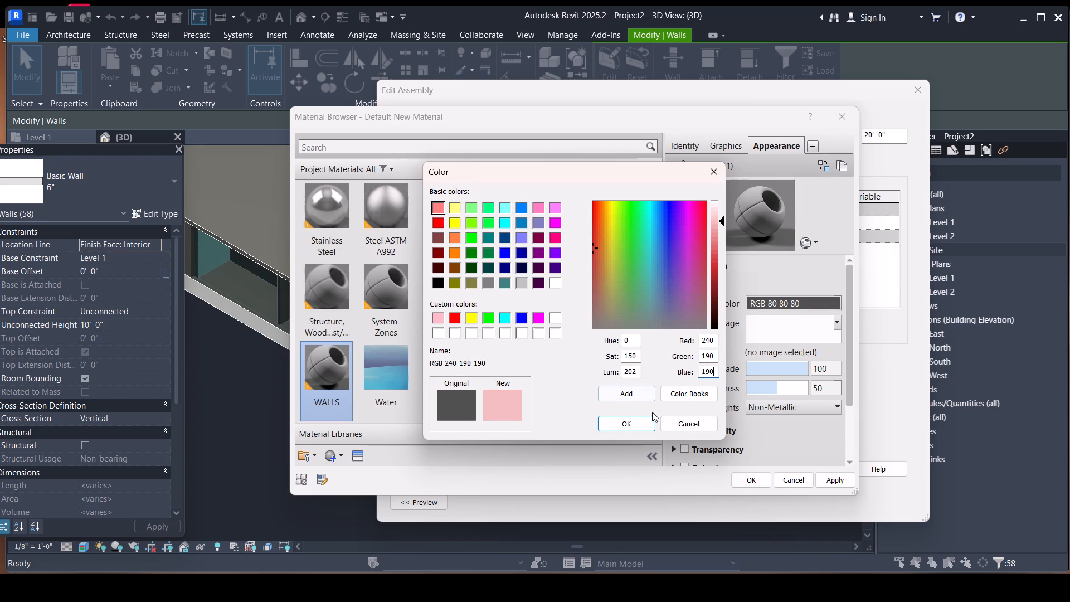
left_click(638, 430)
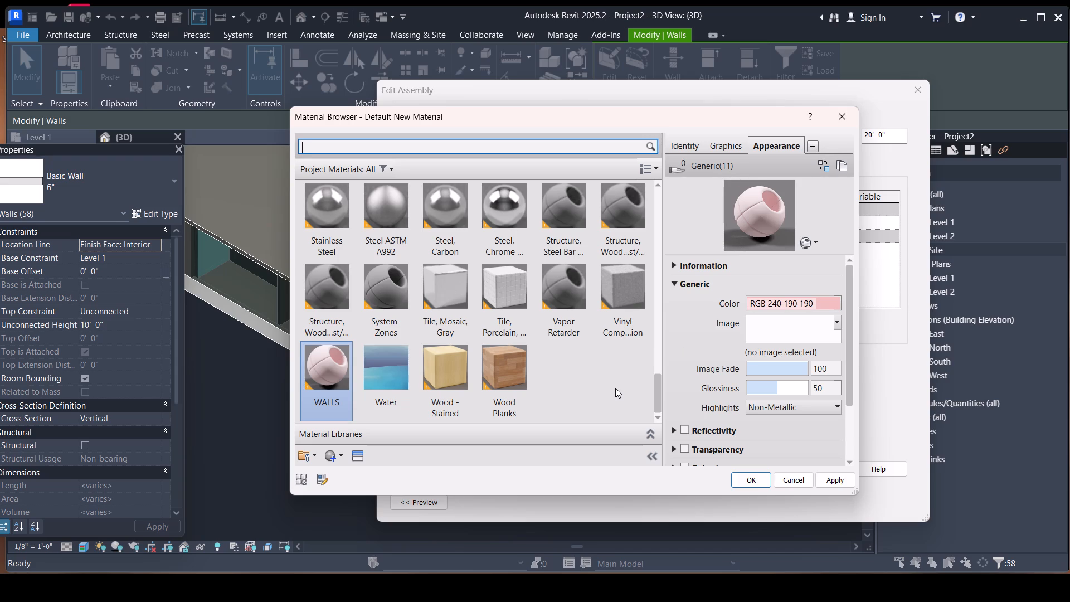
Assign the WALLS material to the 6" wall type's structure layer, apply the type change and clear the selection.
left_click(753, 480)
left_click(762, 469)
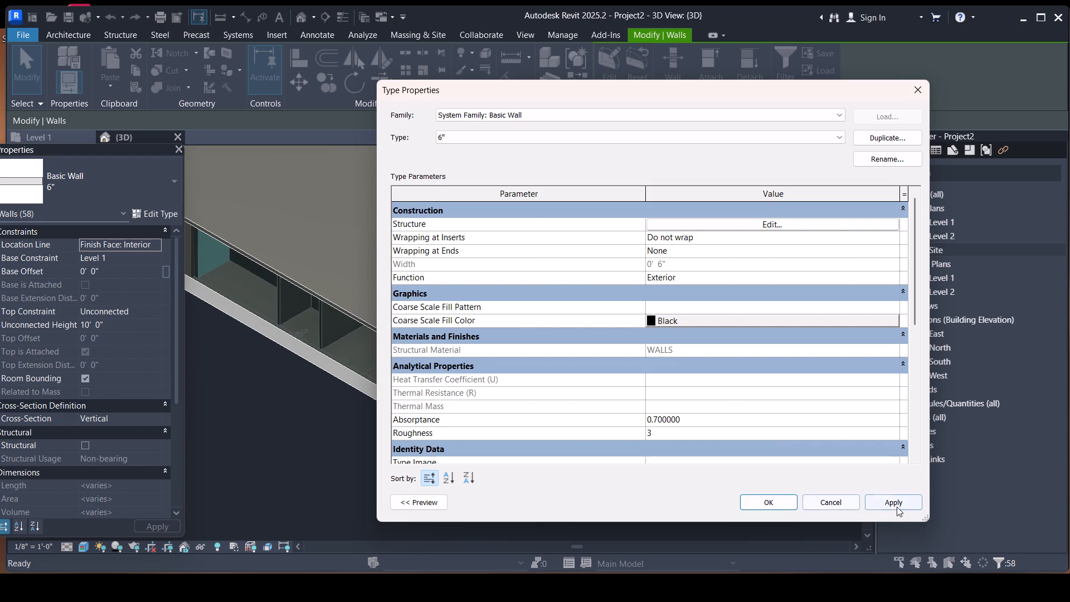
left_click(896, 504)
left_click(772, 500)
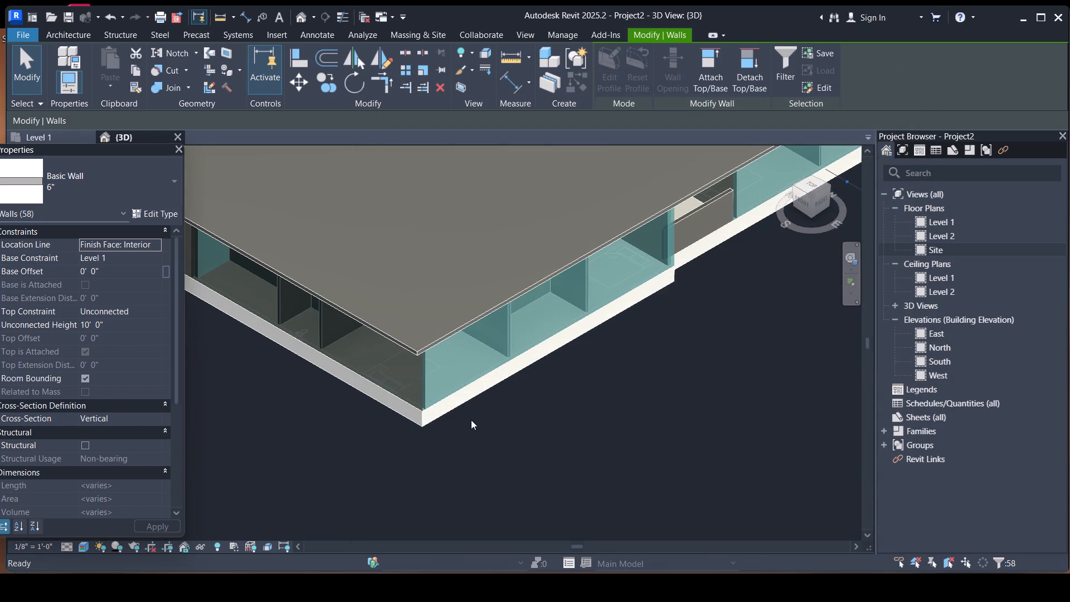
key("Escape")
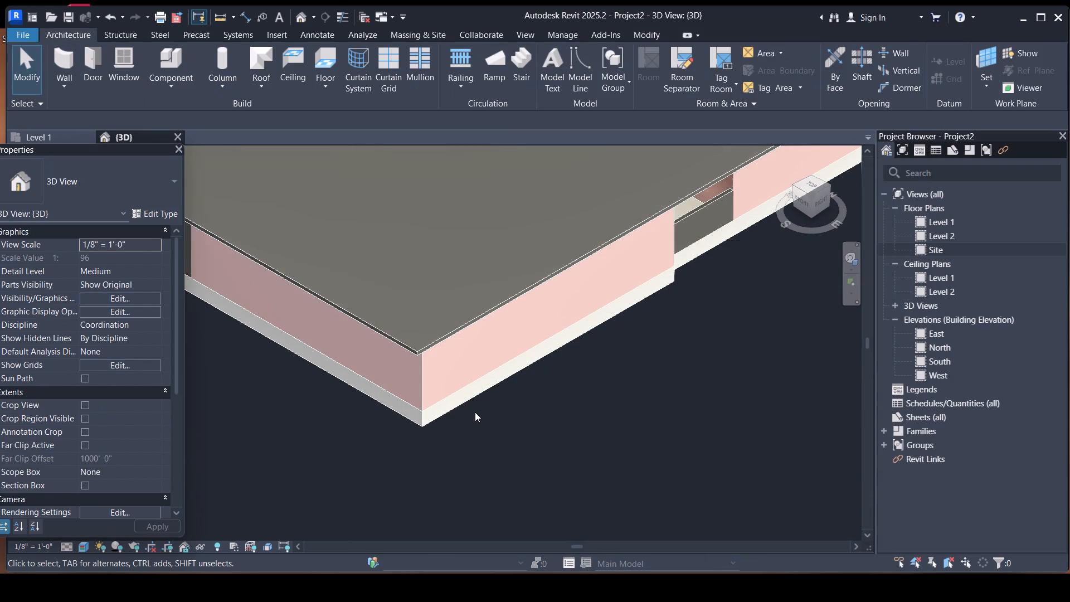
Select all instances of the 6" 2 wall type and open the material selection for its structure layer.
scroll(540, 302, "down", 2)
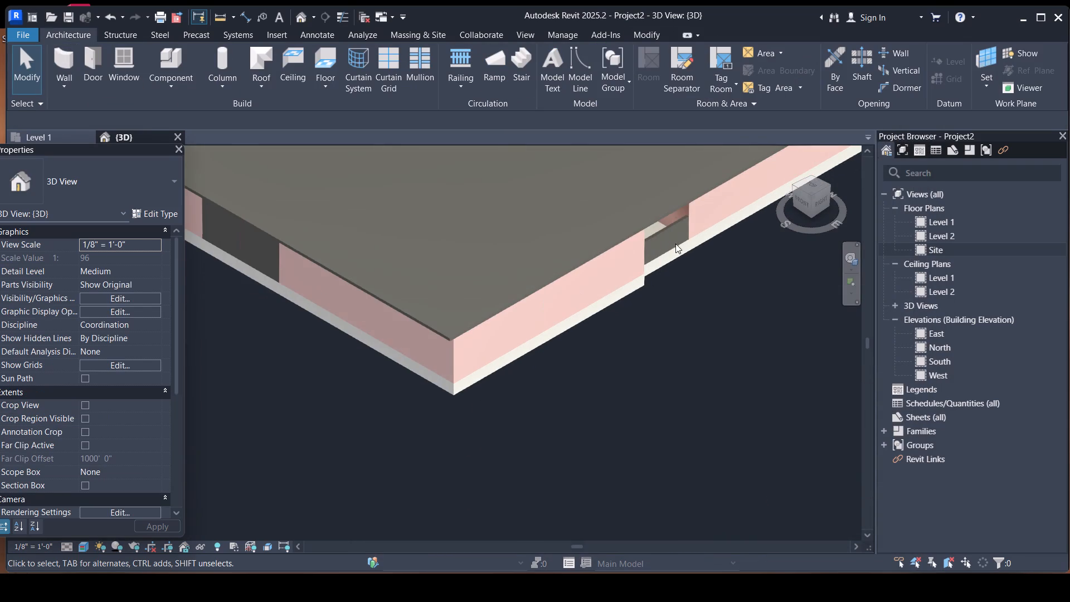
left_click(681, 219)
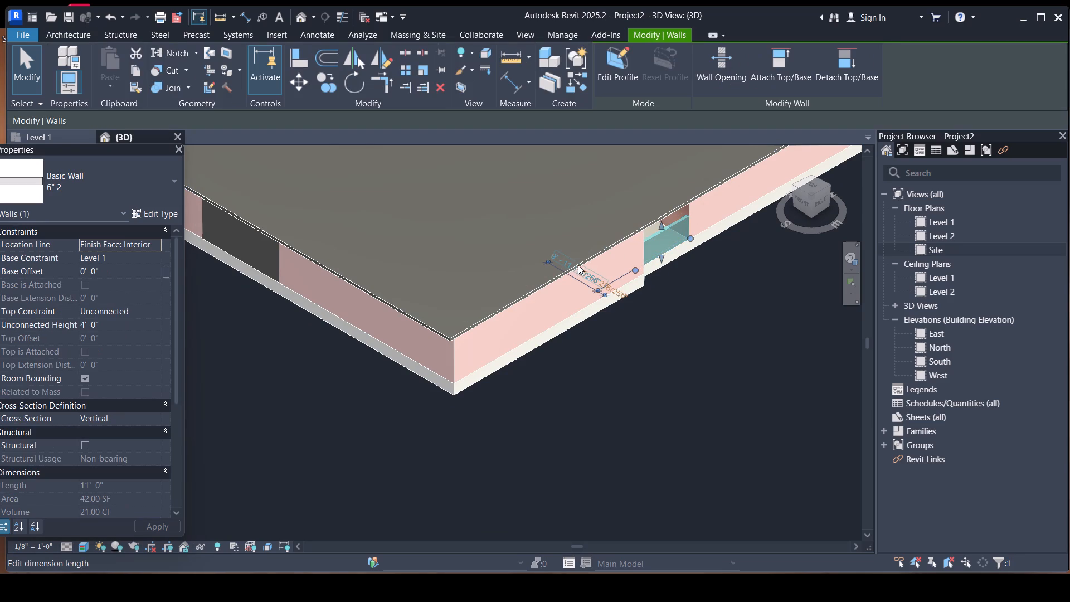
key("s")
key("a")
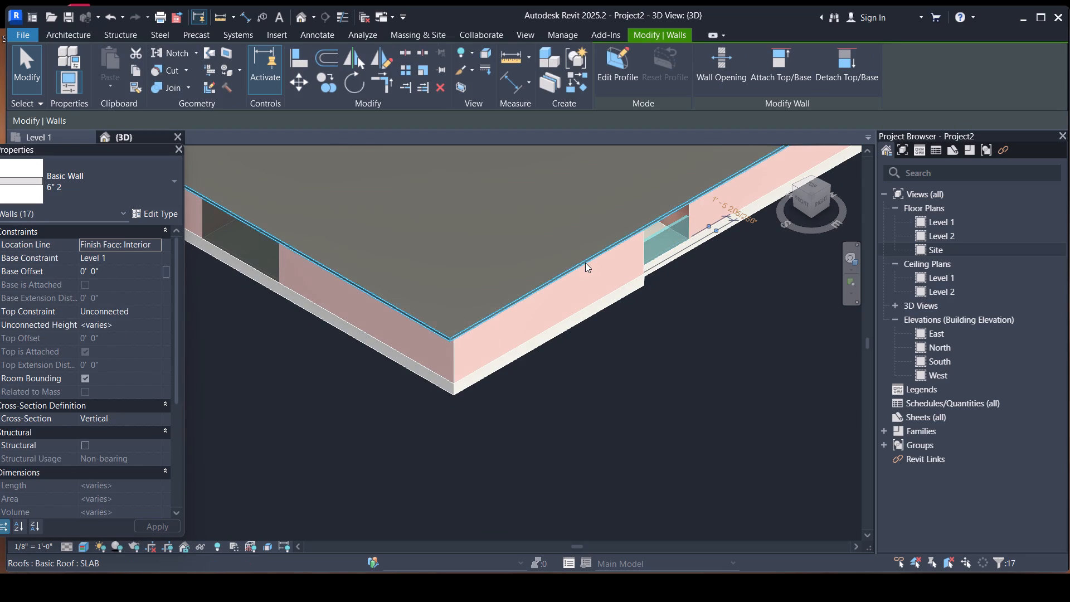
scroll(585, 263, "down", 4)
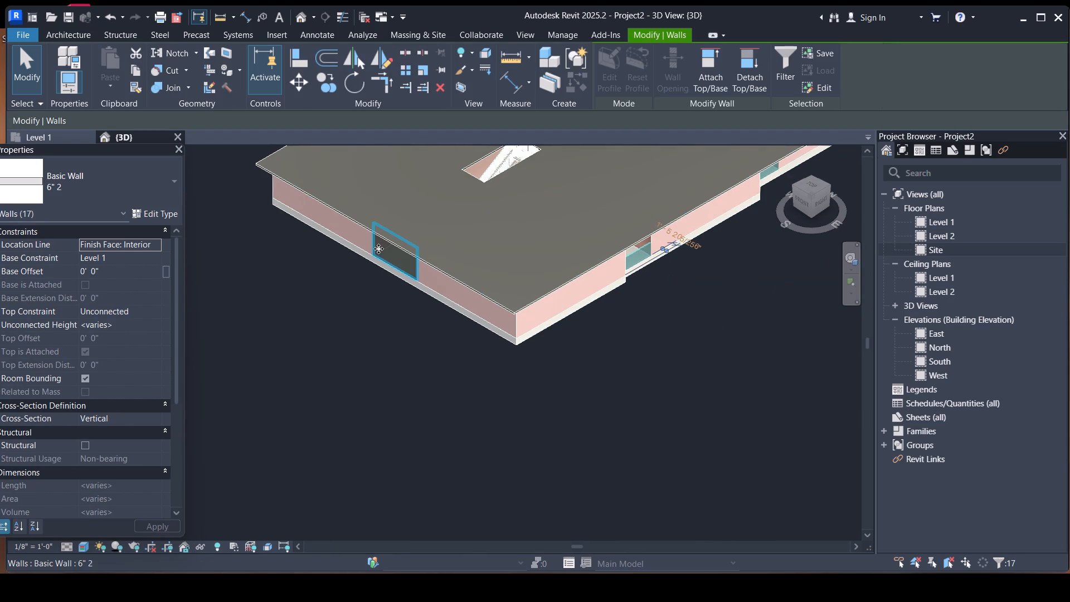
scroll(429, 406, "down", 2)
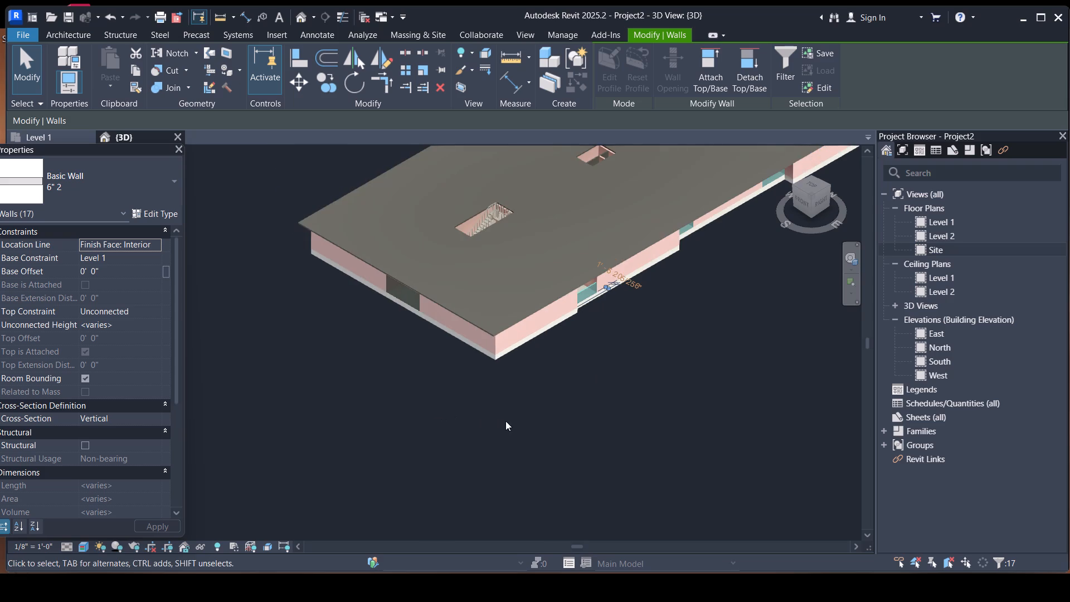
middle_click_drag(505, 420, 293, 487)
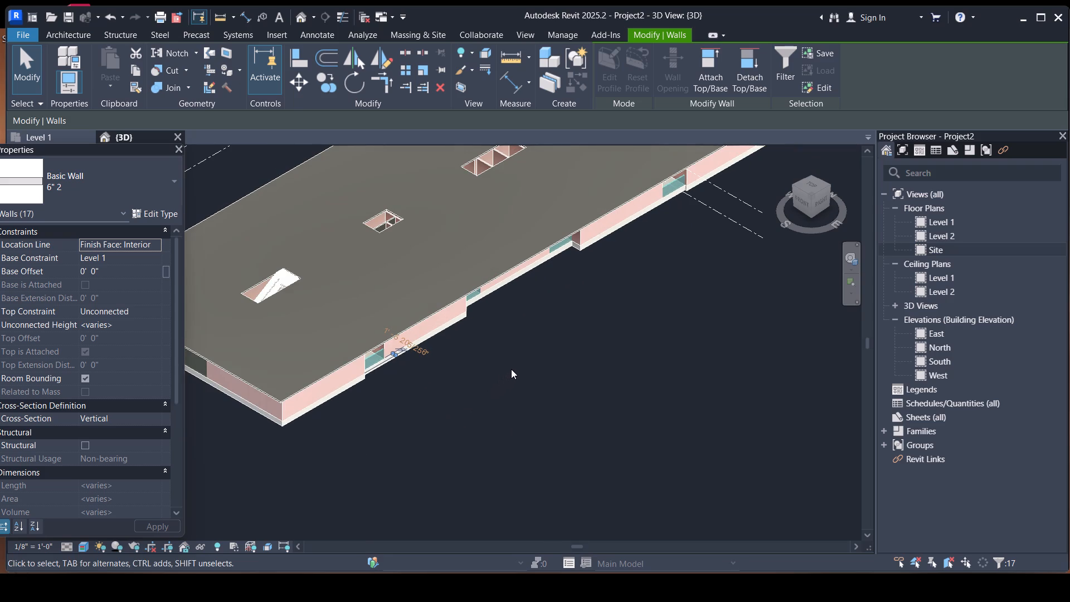
middle_click_drag(530, 278, 516, 366)
scroll(489, 365, "up", 2)
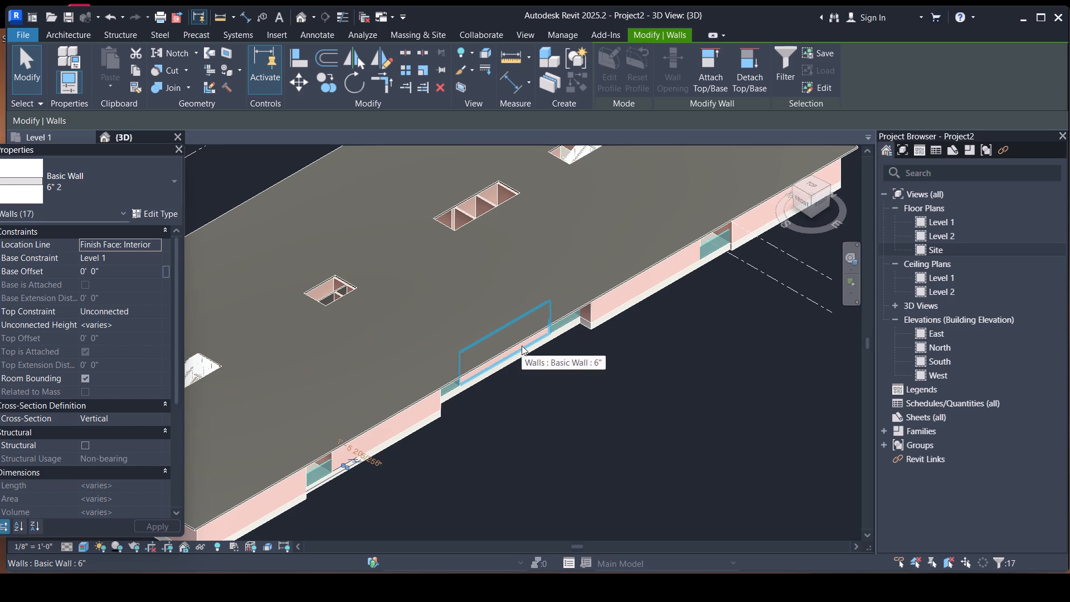
scroll(581, 299, "down", 3)
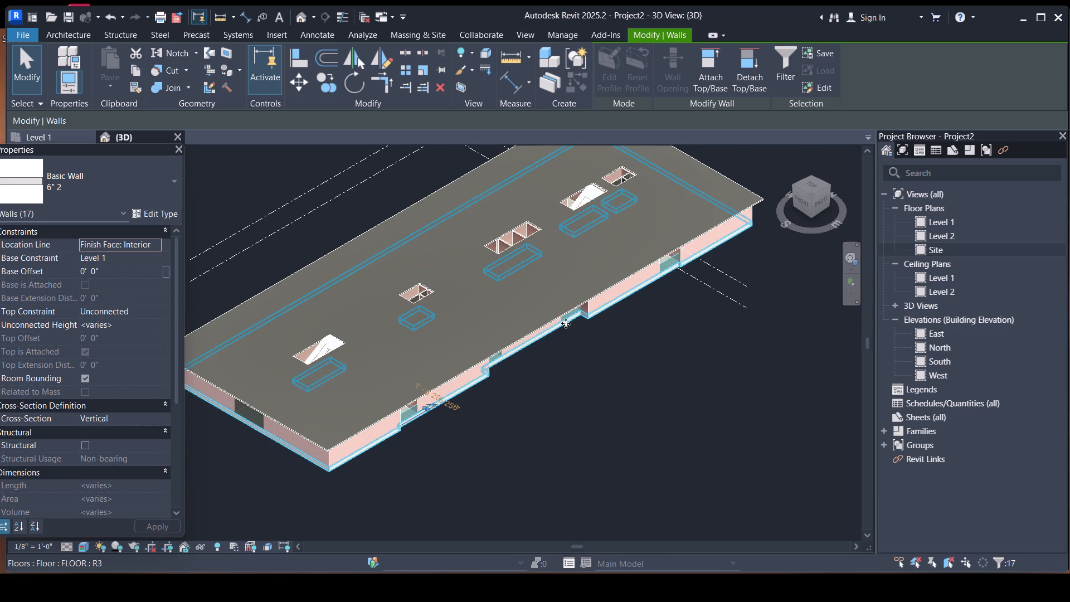
scroll(566, 323, "up", 2)
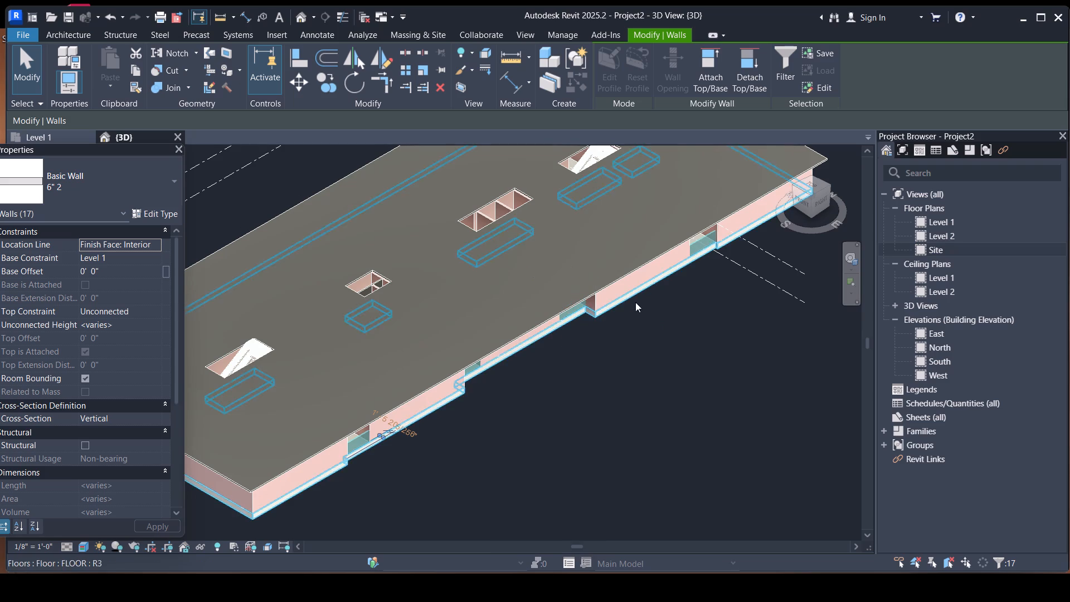
middle_click_drag(543, 381, 640, 378)
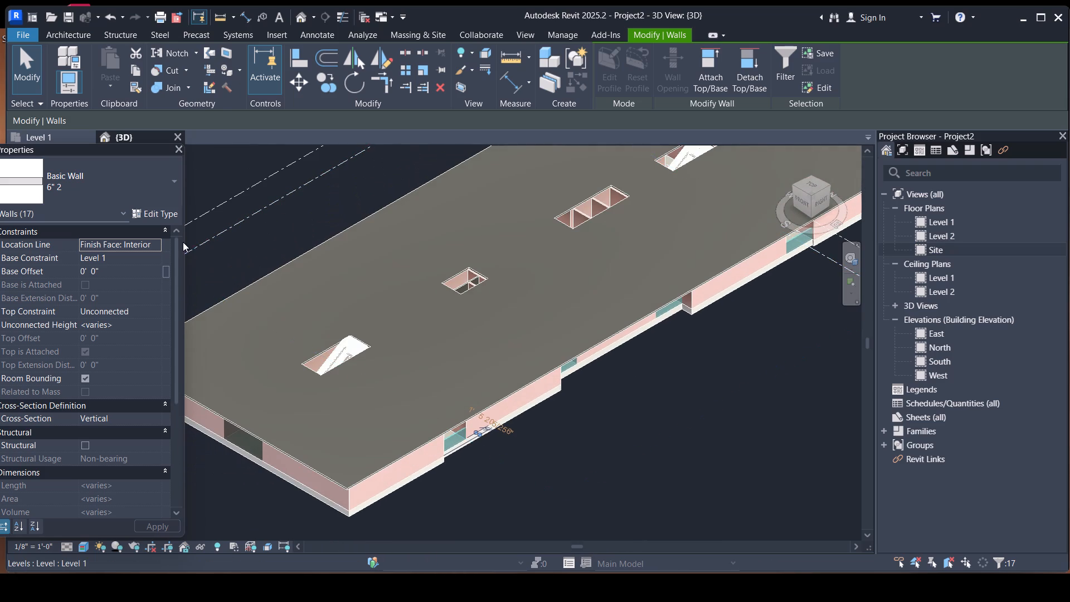
left_click(165, 216)
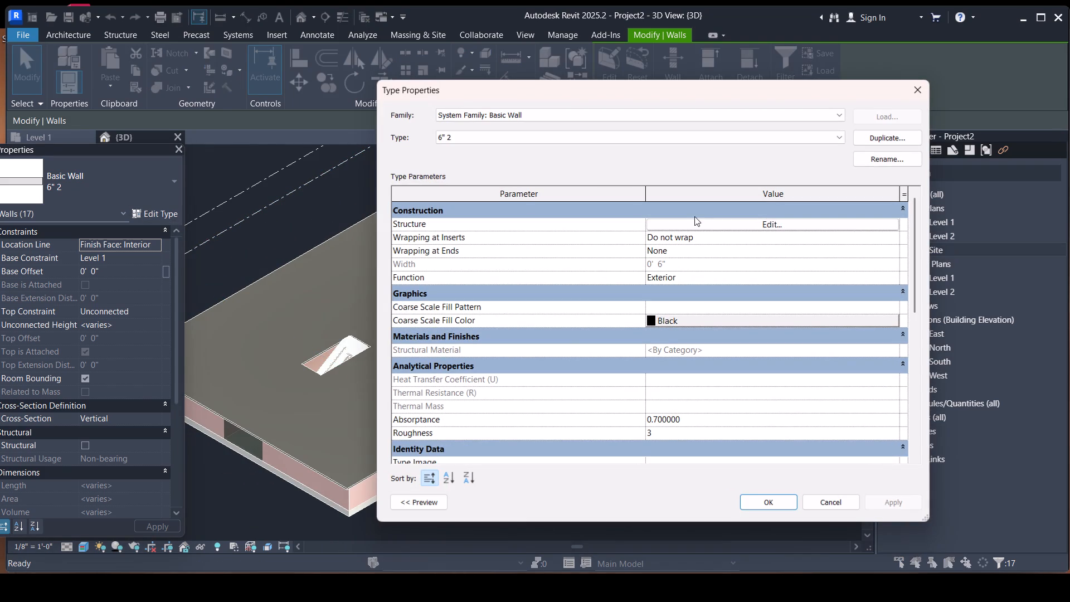
left_click(714, 226)
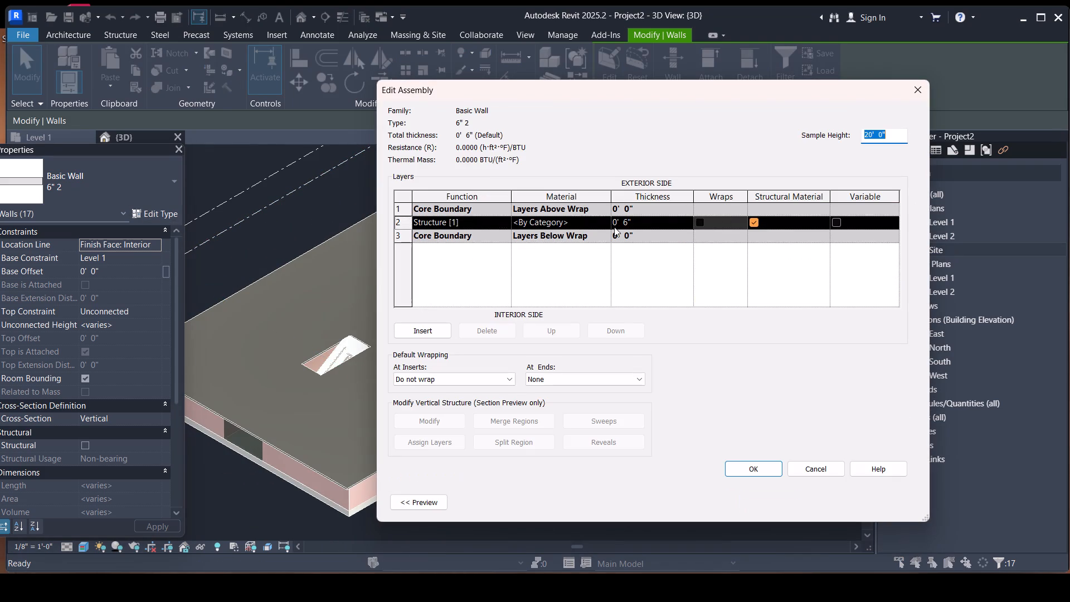
left_click(609, 219)
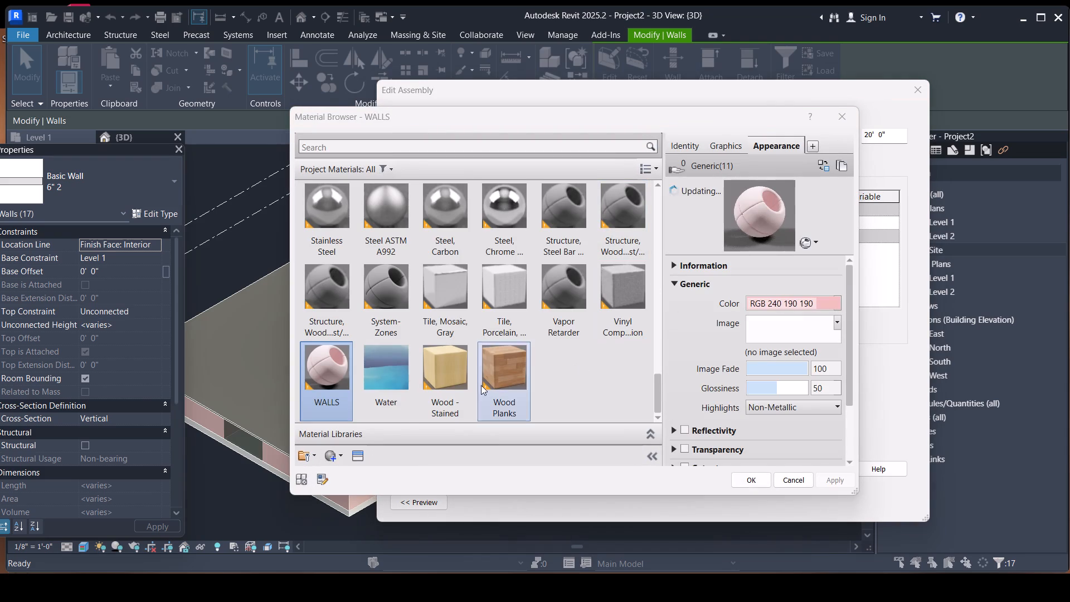
Create a new project material and name it 4'.
left_click(327, 455)
left_click(350, 468)
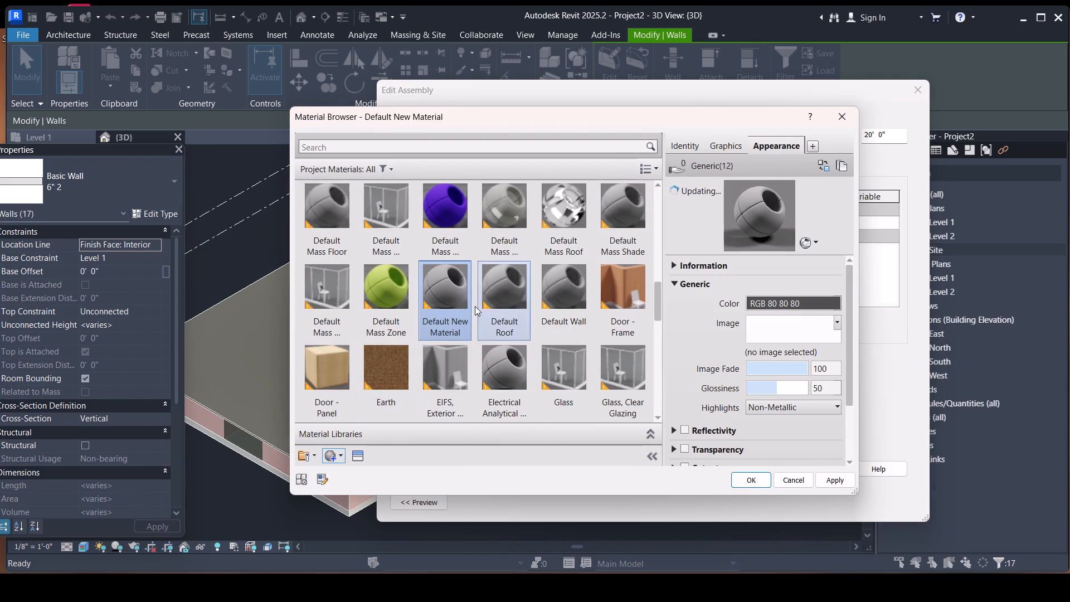
right_click(466, 333)
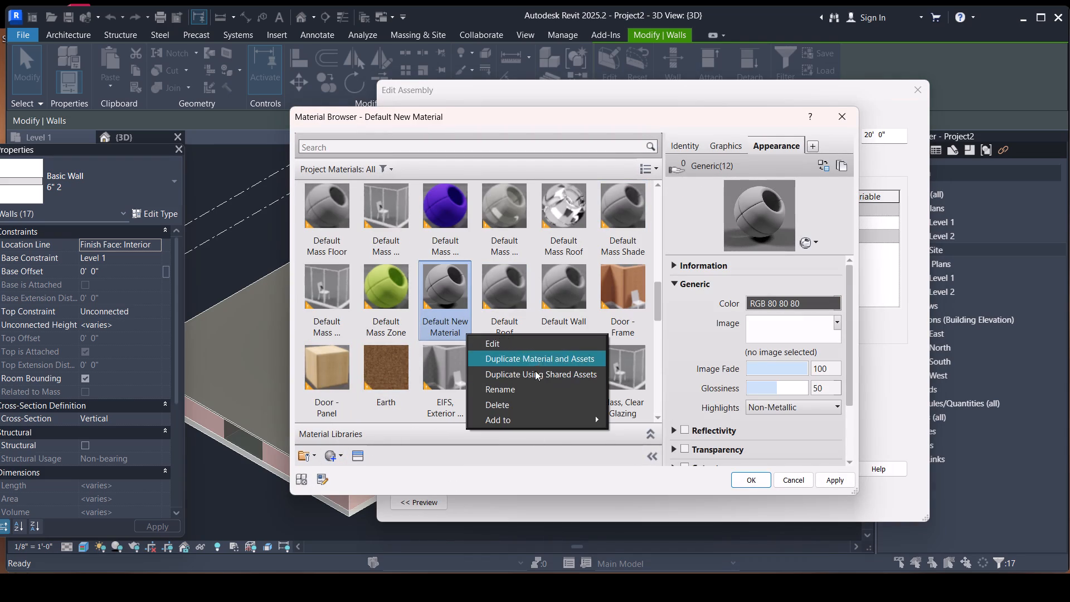
left_click(530, 392)
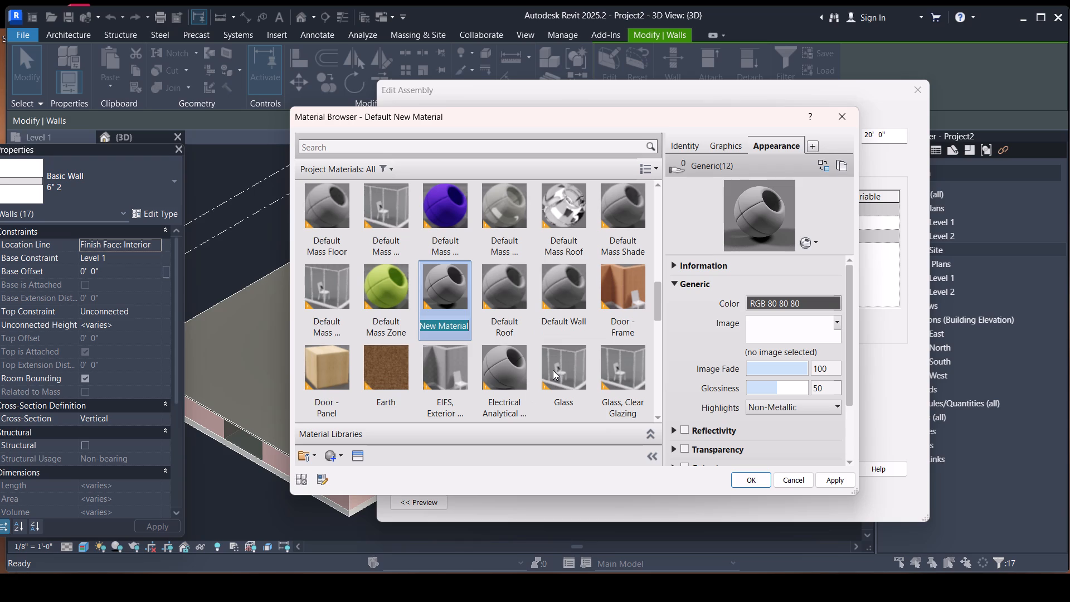
key("BackSpace")
type("4'")
Open the 4' material's appearance color for editing, starting at its red value.
left_click(838, 304)
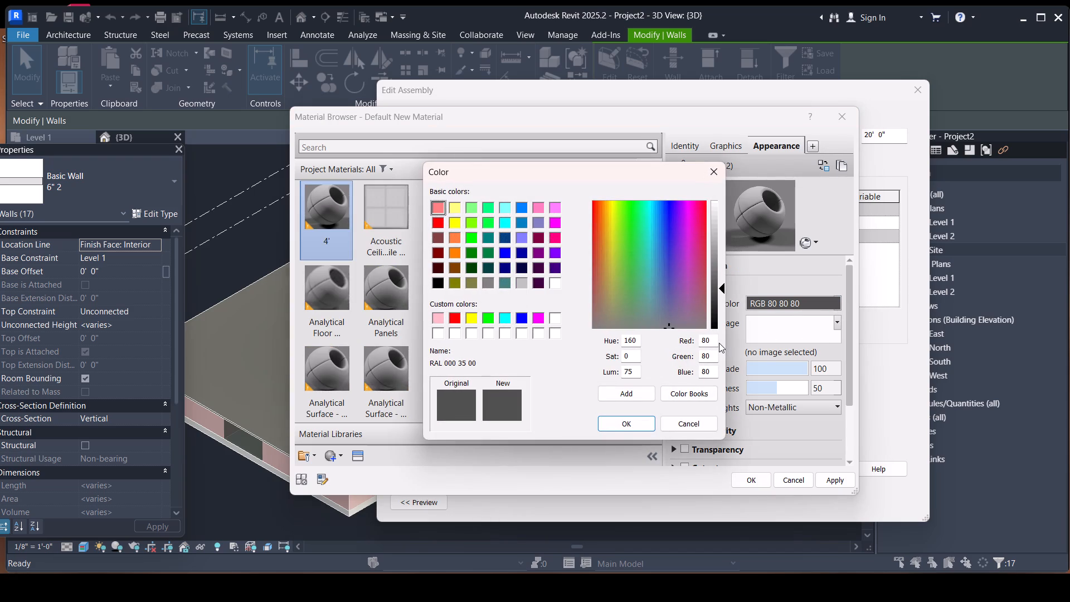
left_click(718, 342)
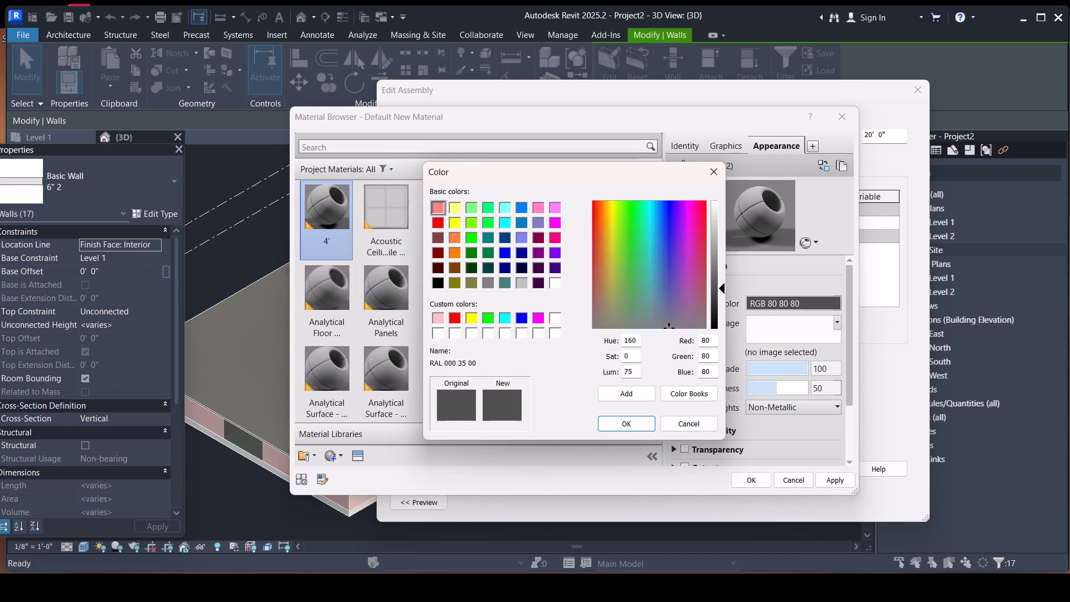
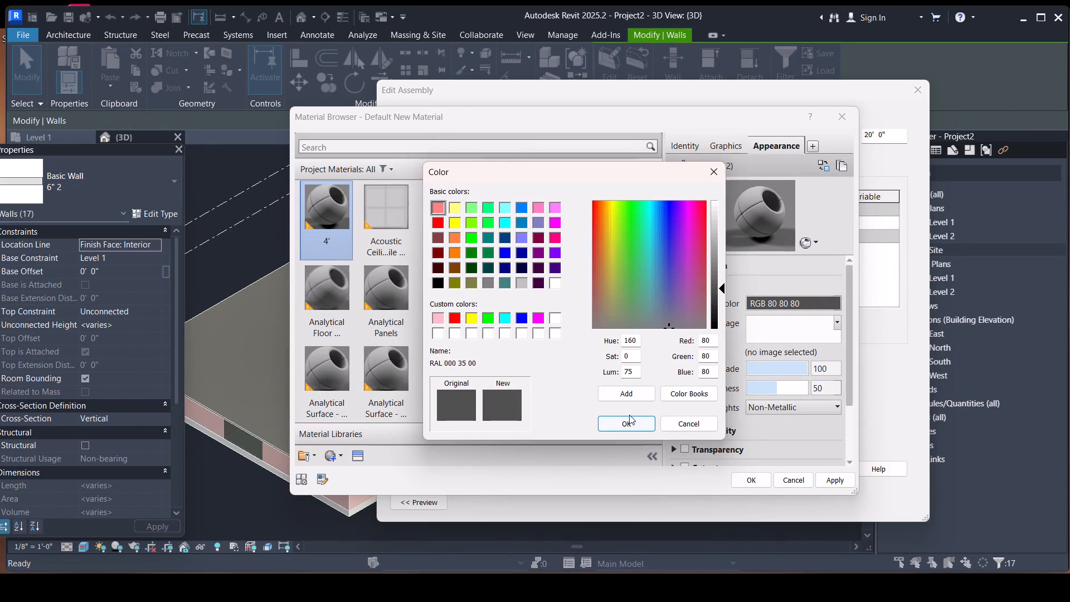
Set the 4' material's appearance color to RGB 240, 190, 190.
left_click(713, 345)
key("BackSpace")
key("BackSpace")
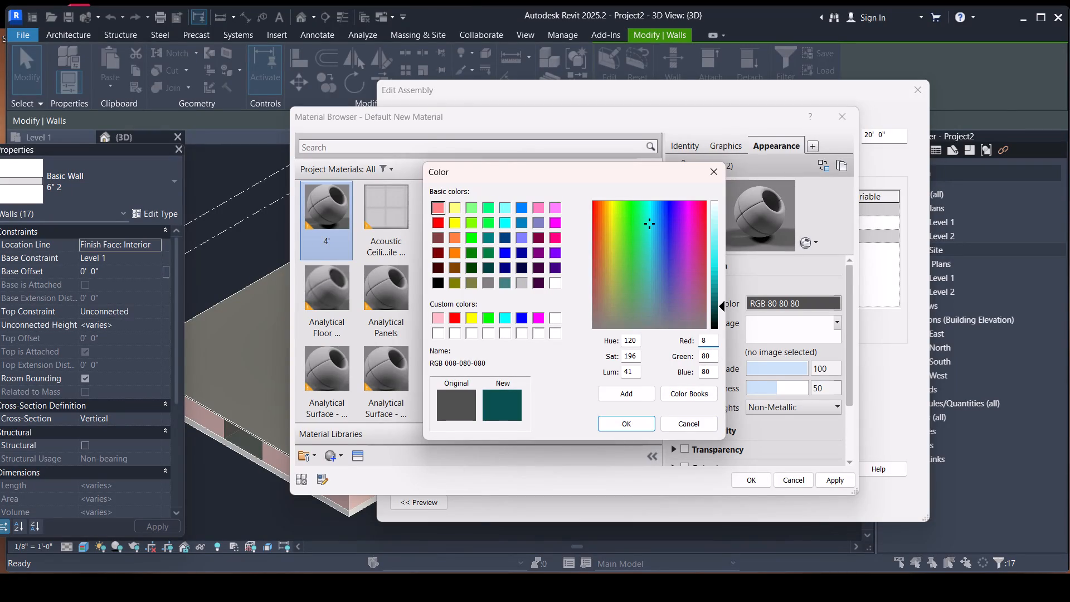
type("240")
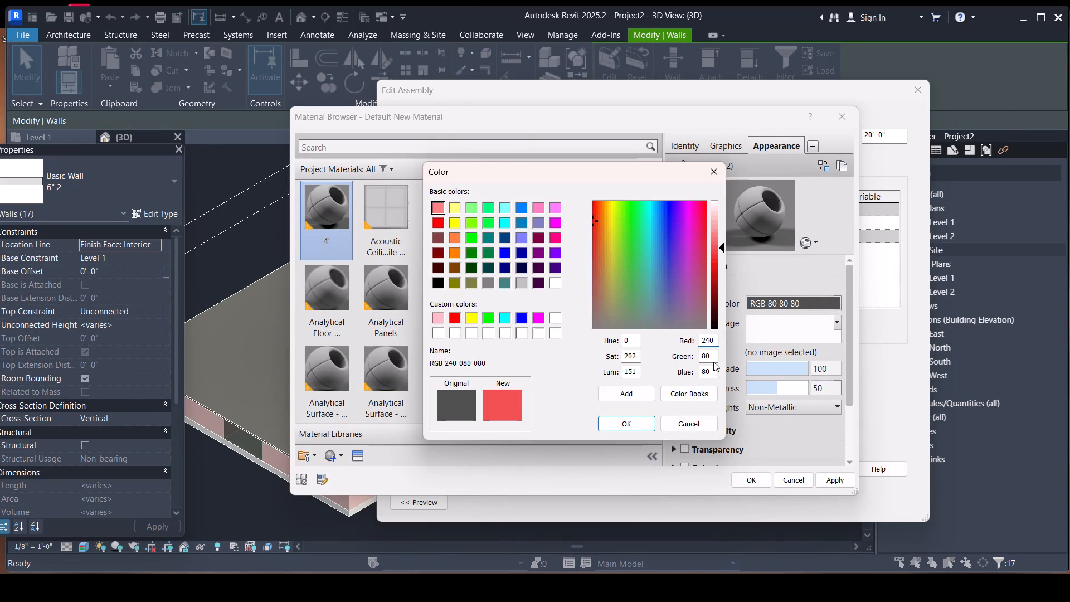
left_click(713, 360)
key("BackSpace")
key("BackSpace")
type("190")
left_click(713, 378)
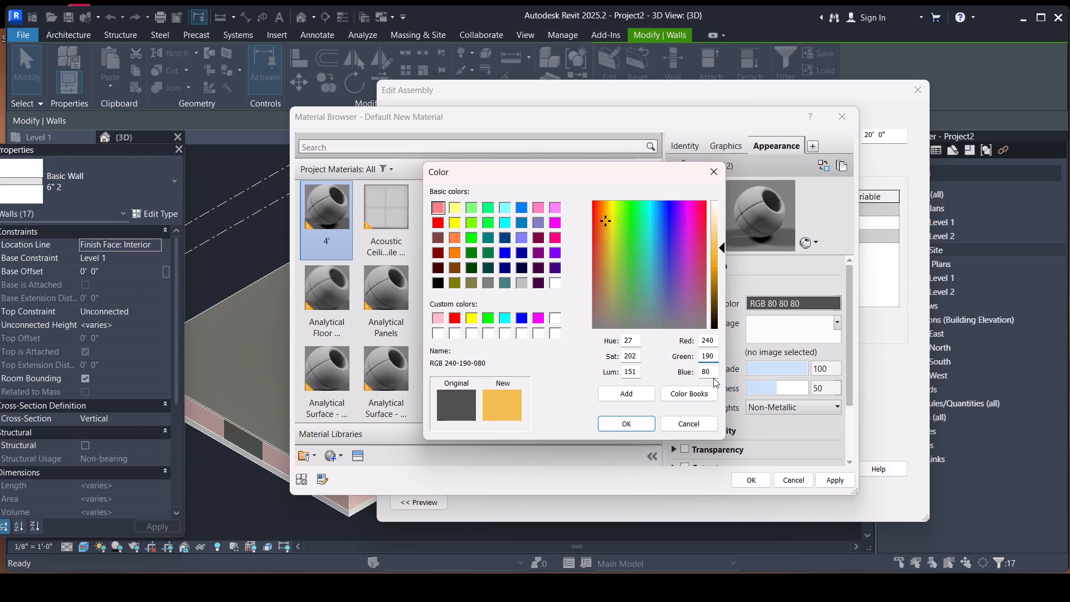
left_click(715, 370)
key("BackSpace")
key("BackSpace")
type("190")
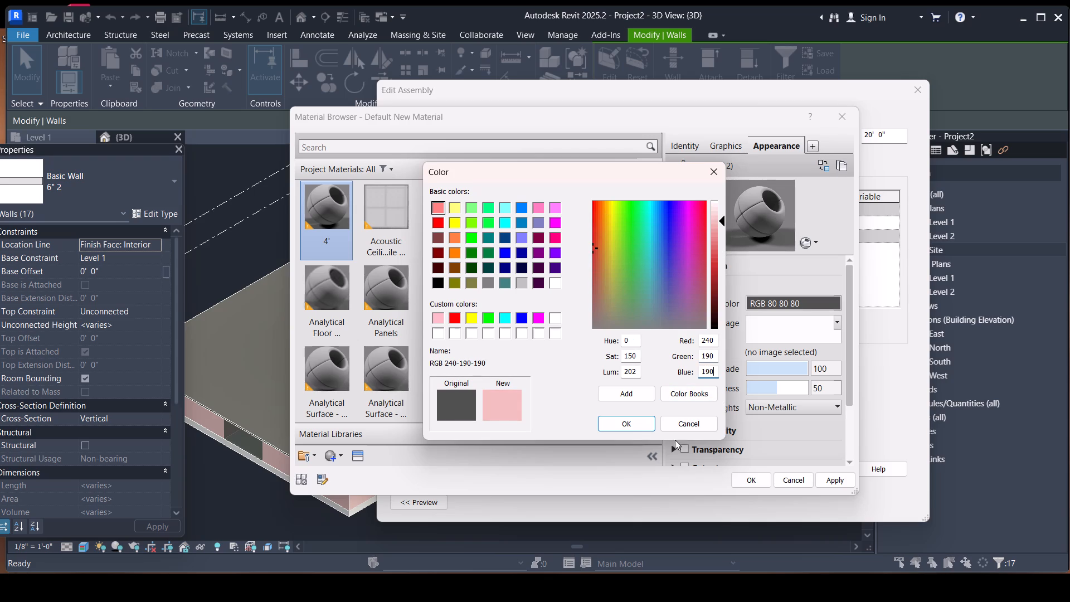
left_click(641, 429)
Assign the 4' material to the 6" 2 wall type's structure layer, apply the type change and clear the selection.
left_click(756, 479)
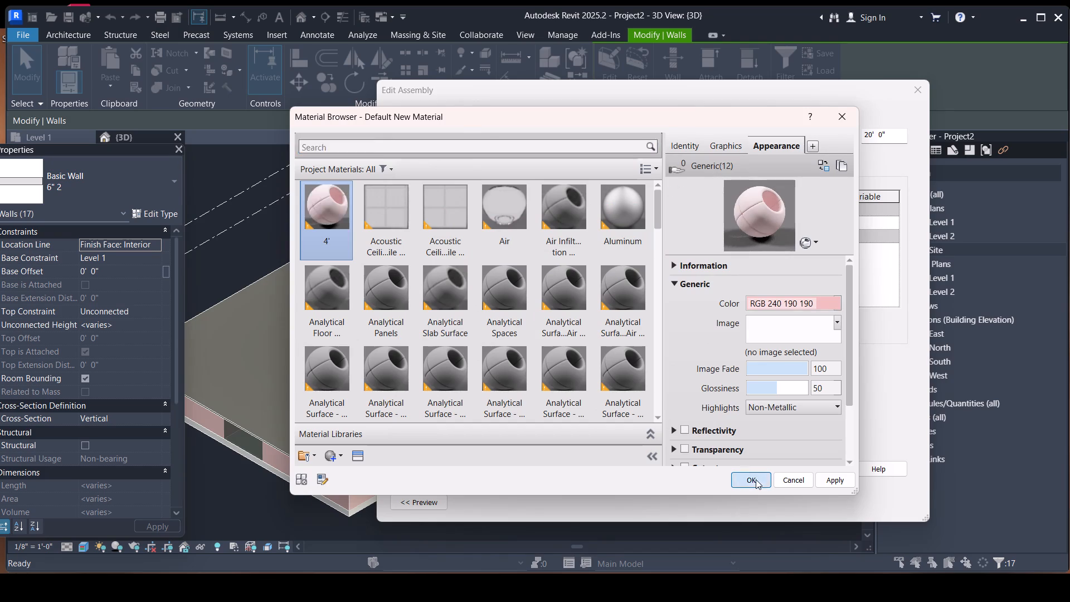
left_click(762, 473)
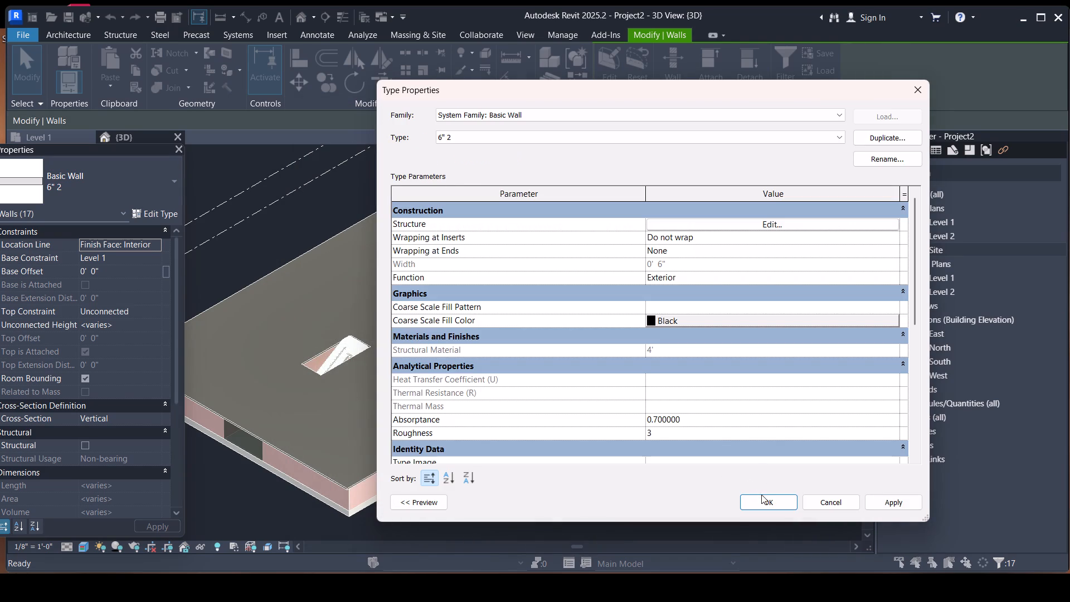
left_click(762, 499)
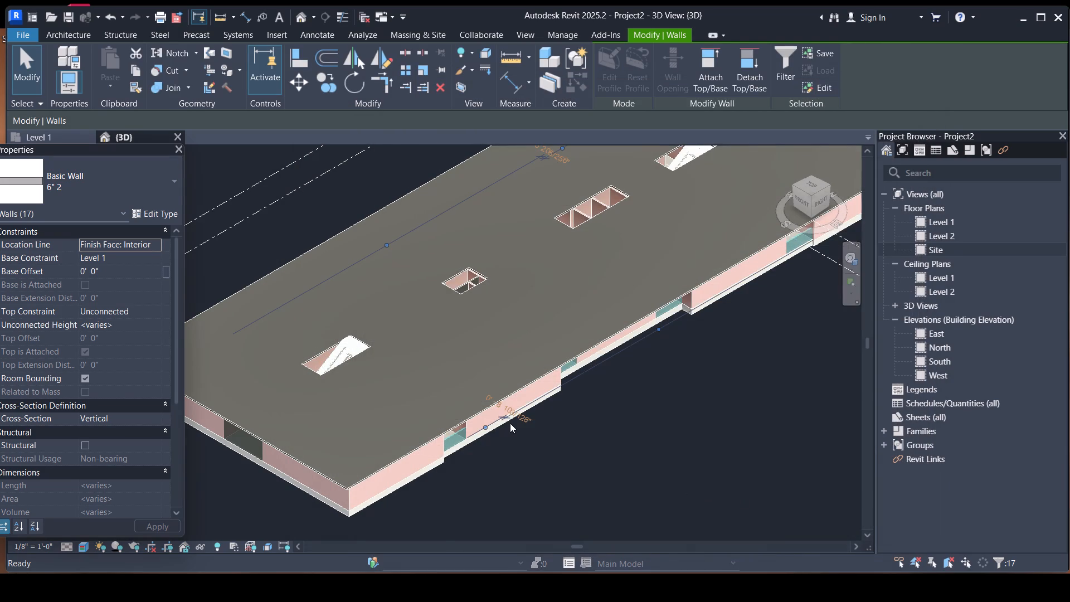
key("Escape")
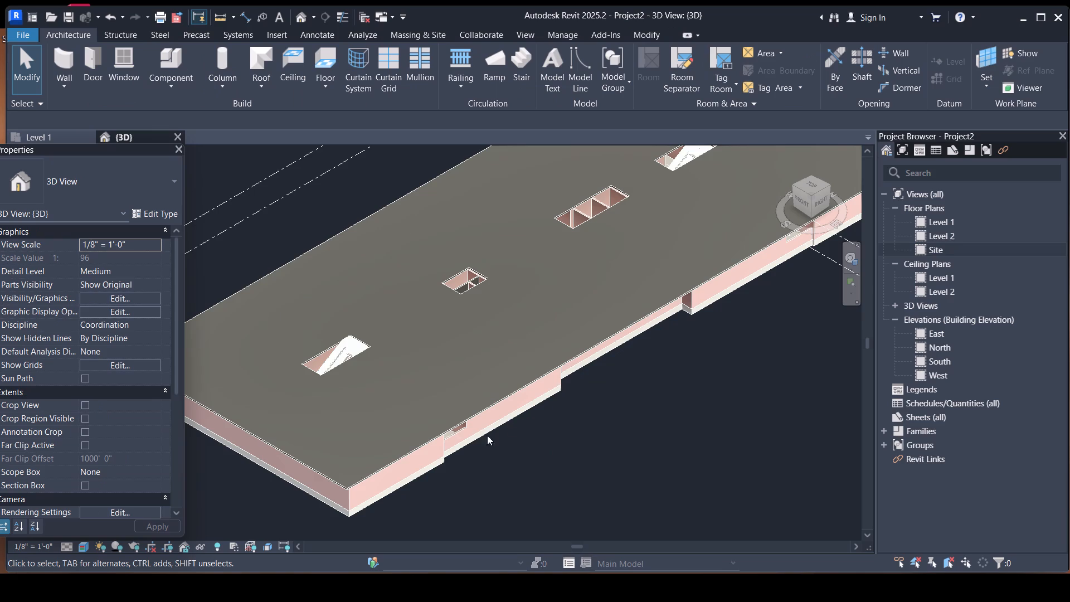
Examine the colored walls along the building's edges and inside the roof openings in the 3D view.
scroll(476, 431, "up", 6)
scroll(485, 413, "down", 5)
scroll(594, 400, "down", 5)
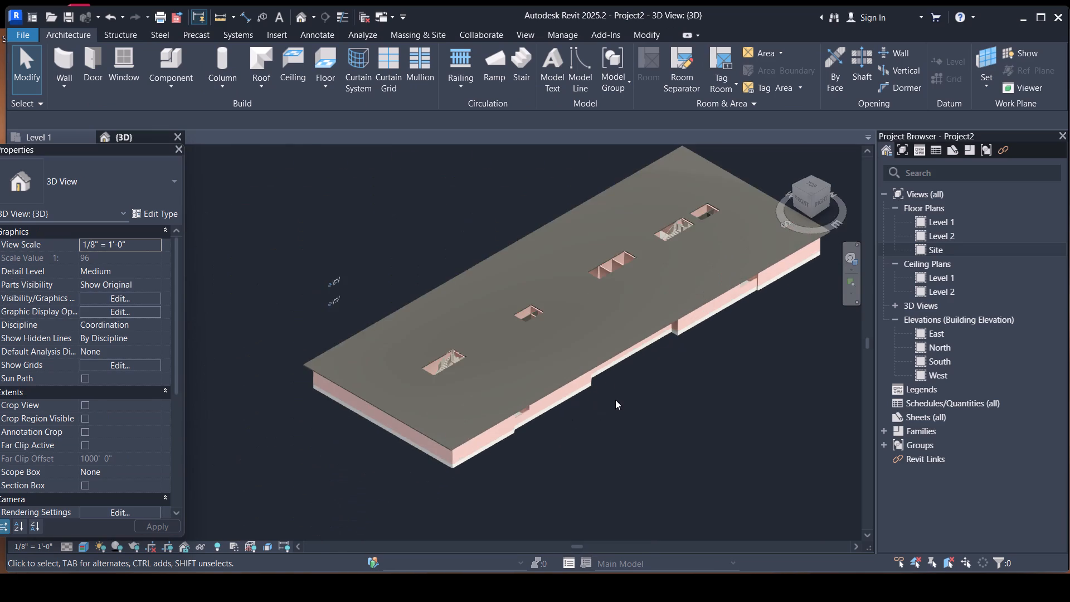
scroll(529, 420, "up", 4)
scroll(521, 410, "down", 4)
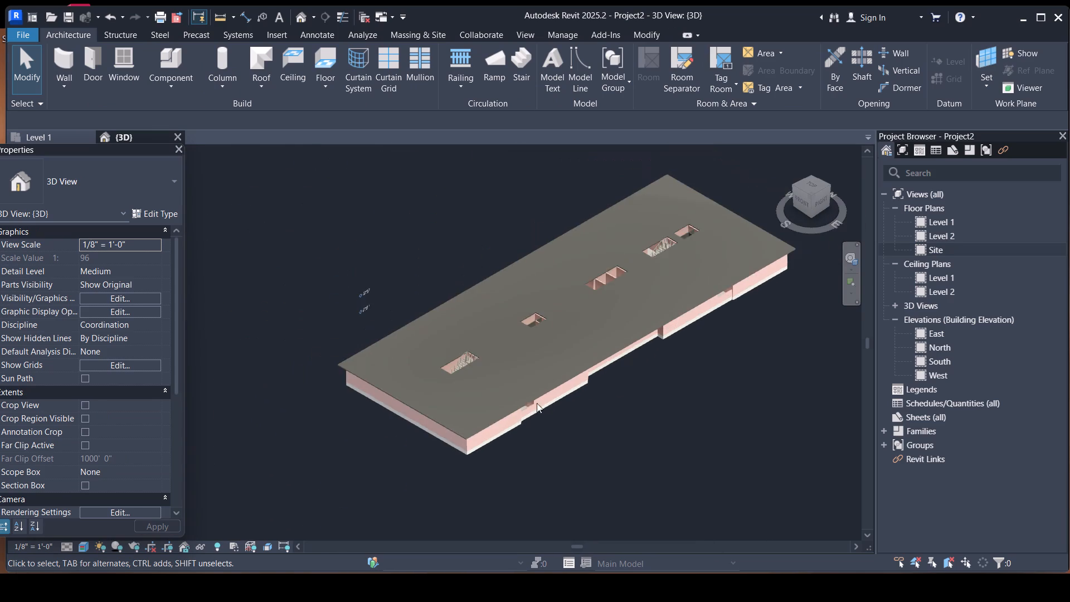
scroll(616, 357, "down", 2)
scroll(605, 354, "up", 8)
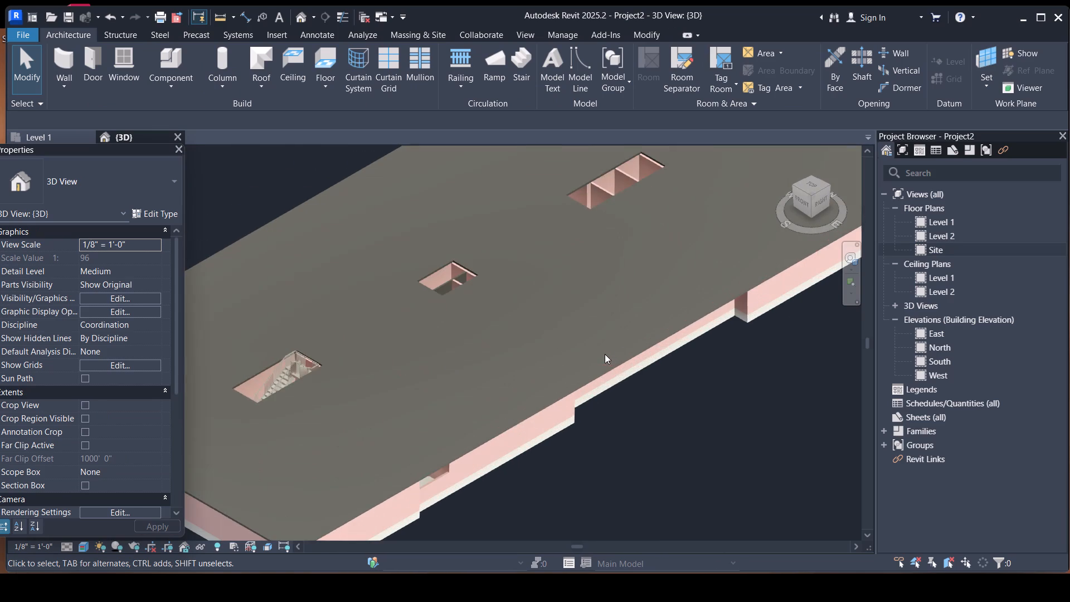
Select the SLAB roof and open the material selection for its type's structure layer.
left_click(612, 362)
scroll(598, 374, "down", 2)
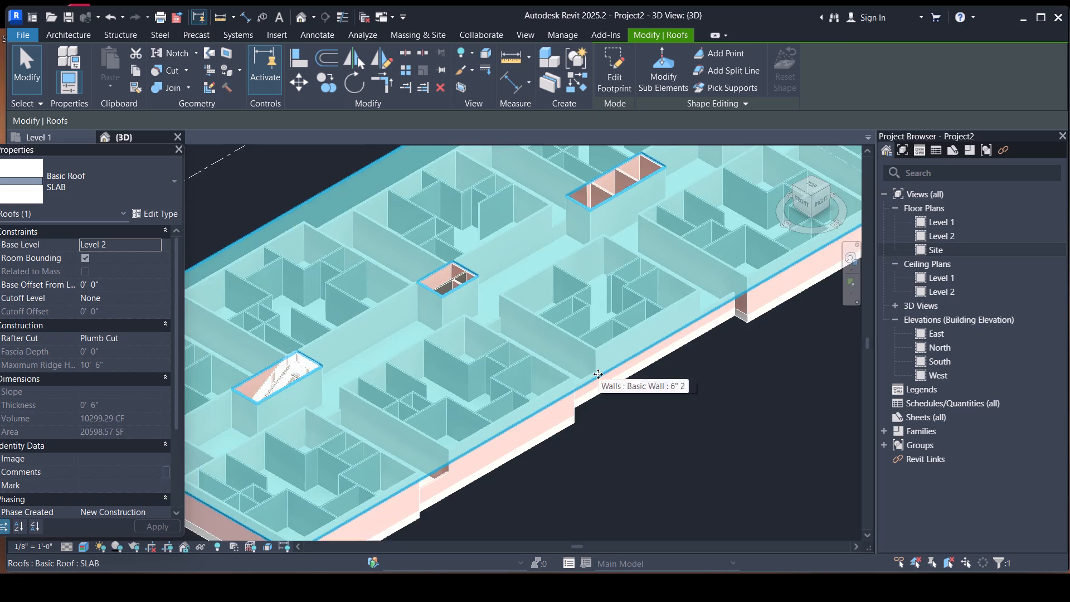
scroll(598, 374, "down", 3)
scroll(459, 373, "up", 6)
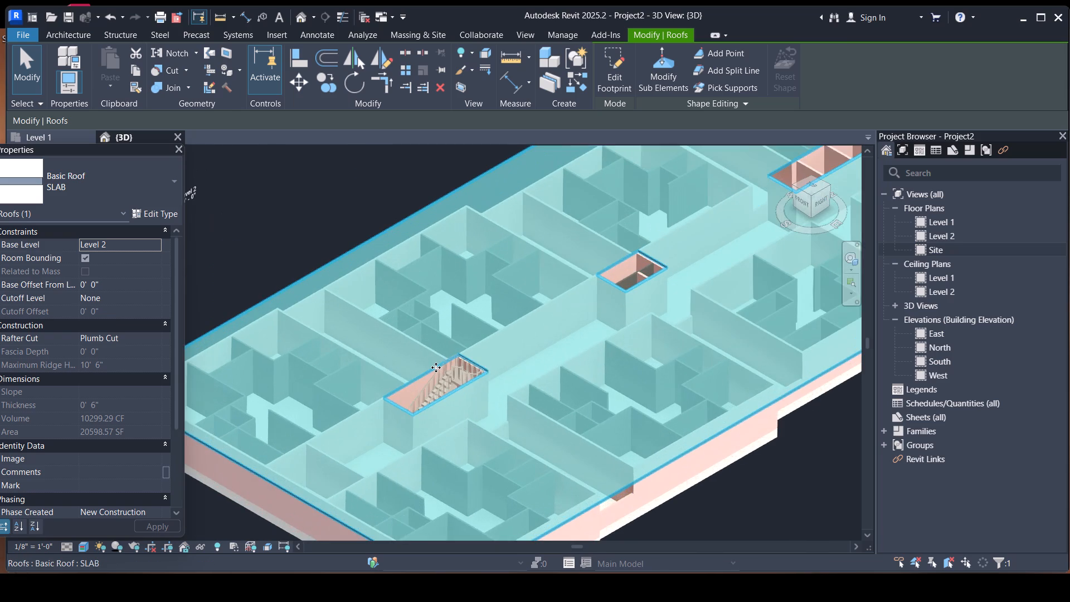
scroll(436, 368, "up", 4)
scroll(451, 361, "down", 8)
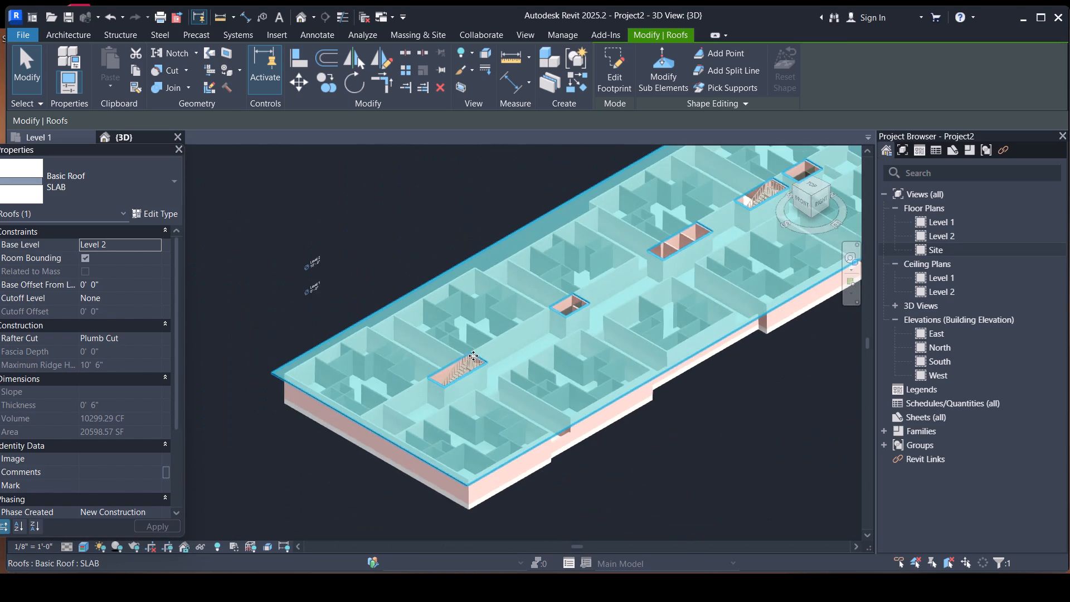
scroll(477, 356, "down", 2)
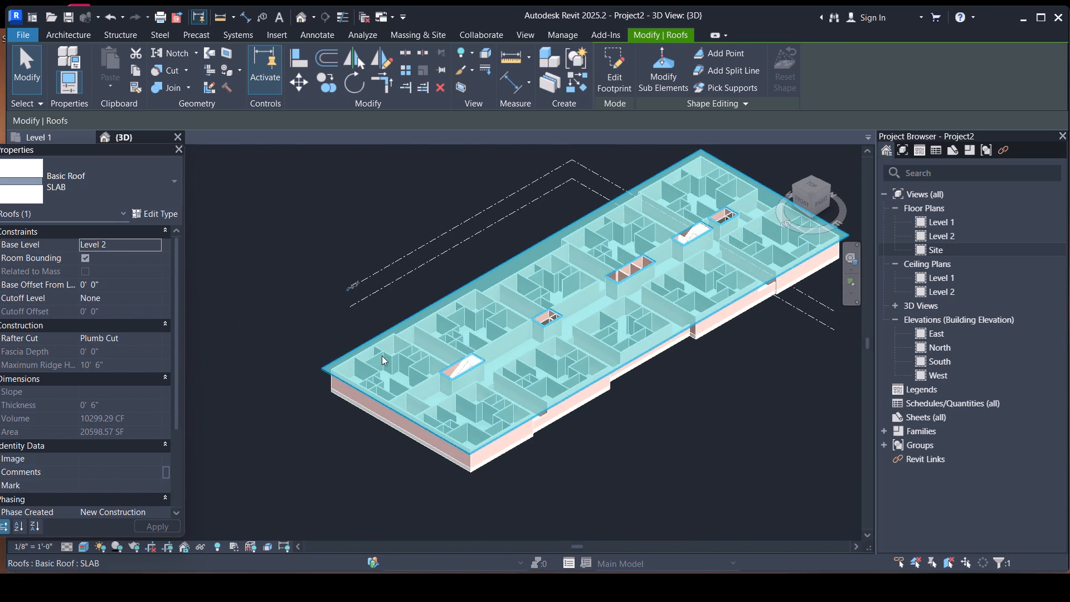
left_click(166, 212)
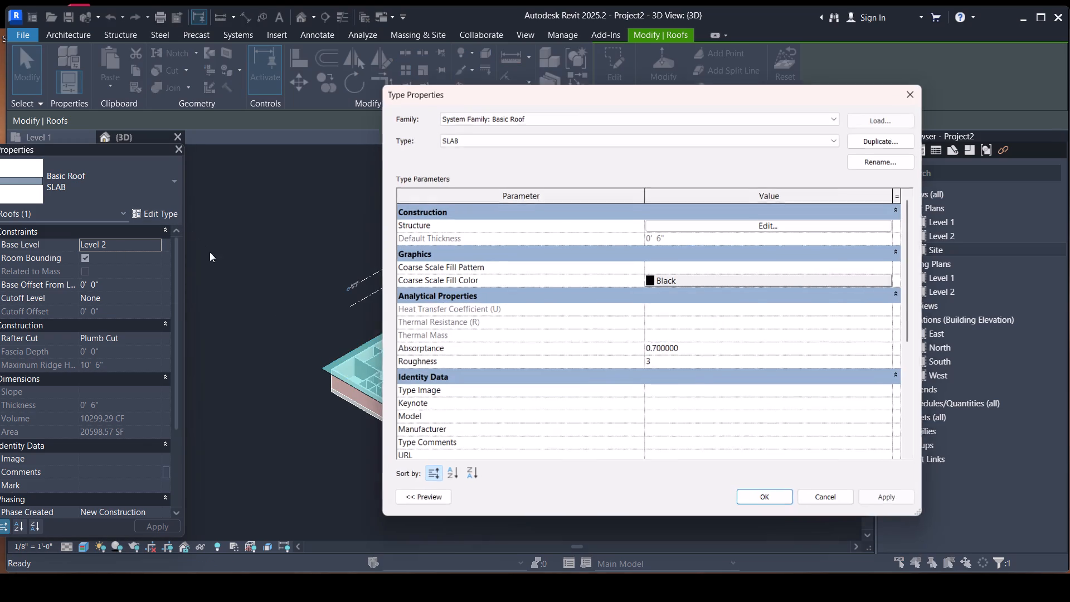
left_click(710, 228)
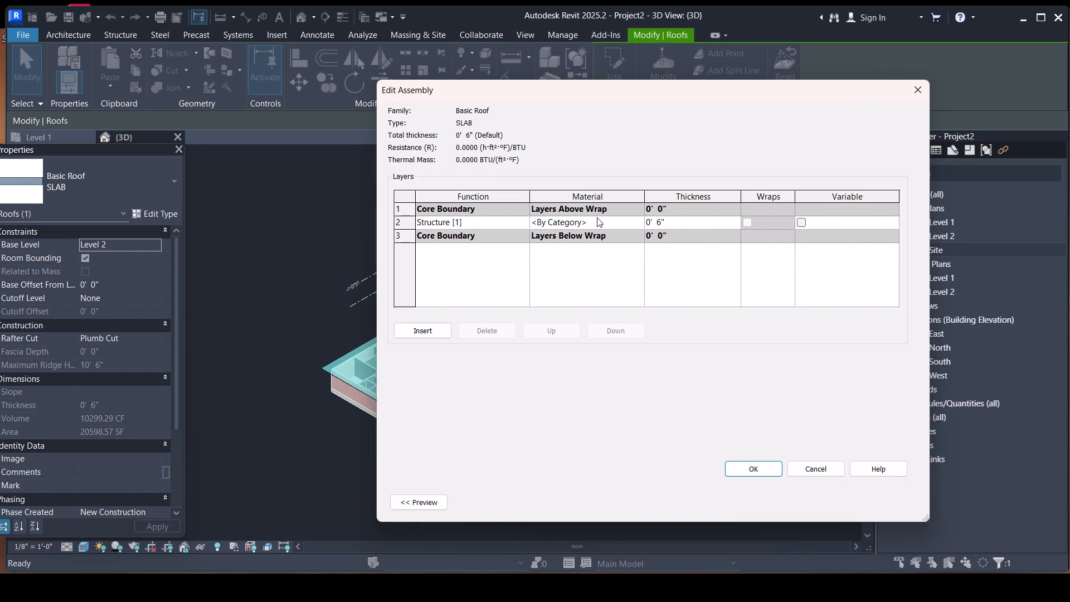
left_click(636, 224)
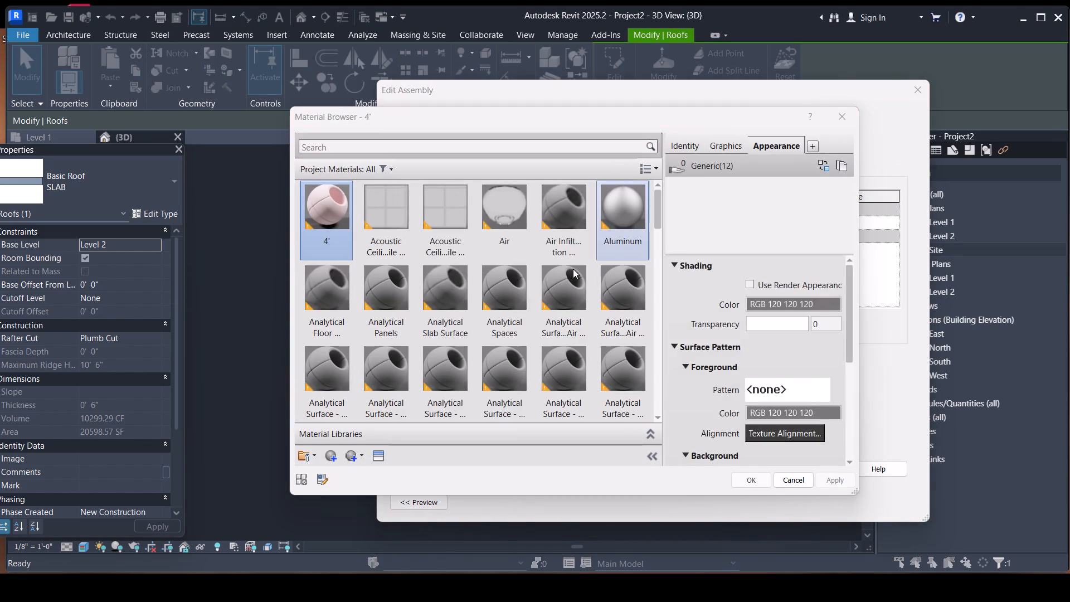
Assign the Damp-proofing material to the SLAB roof type's structure layer, apply the type change and clear the selection.
scroll(459, 338, "down", 6)
scroll(495, 313, "up", 3)
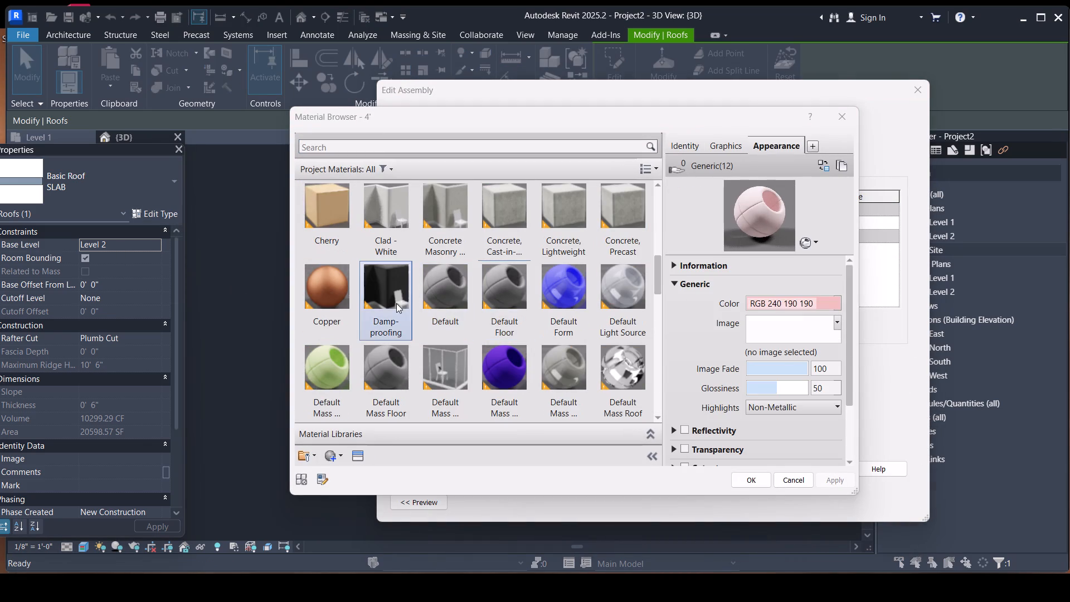
left_click(396, 303)
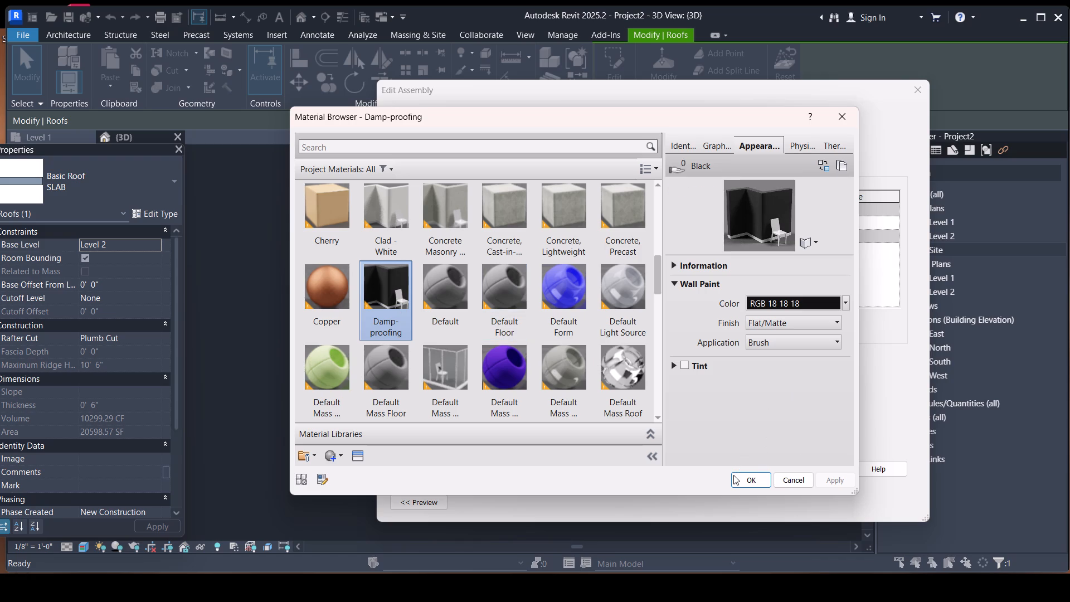
left_click(736, 476)
left_click(765, 473)
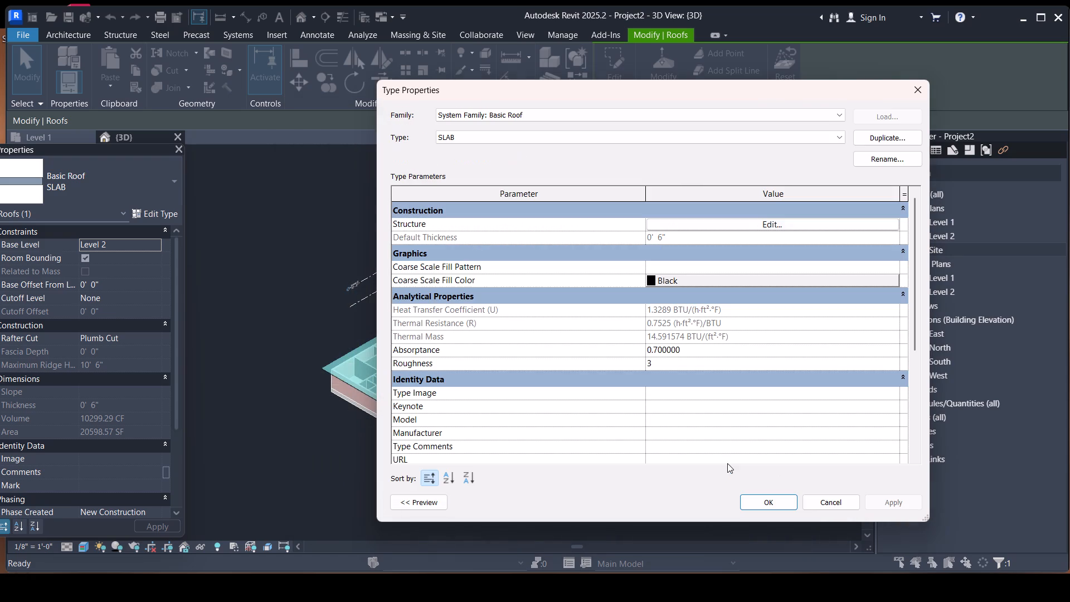
left_click(912, 503)
left_click(769, 505)
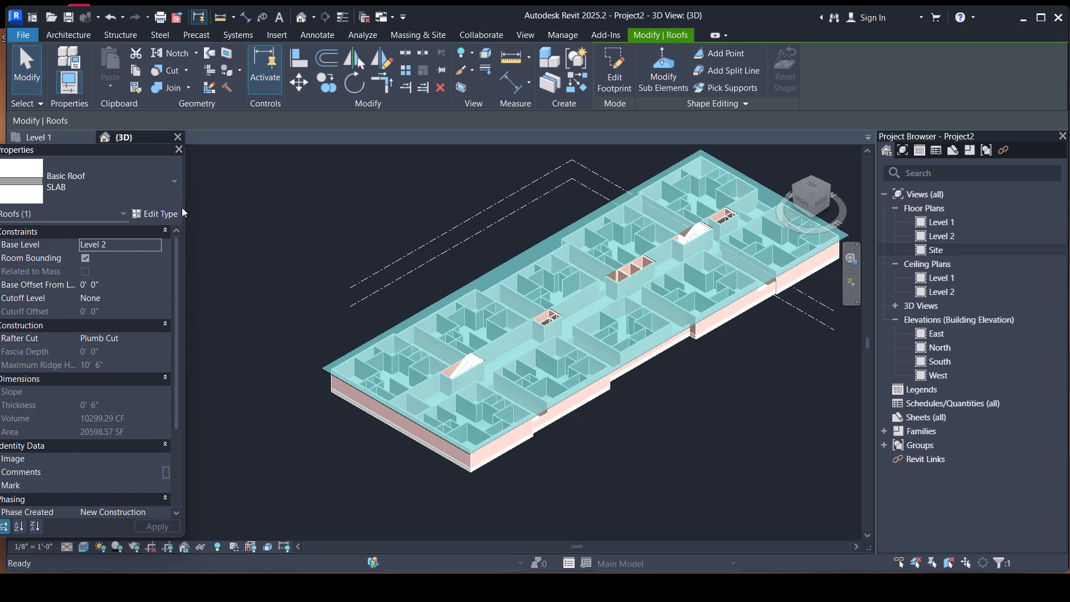
key("Escape")
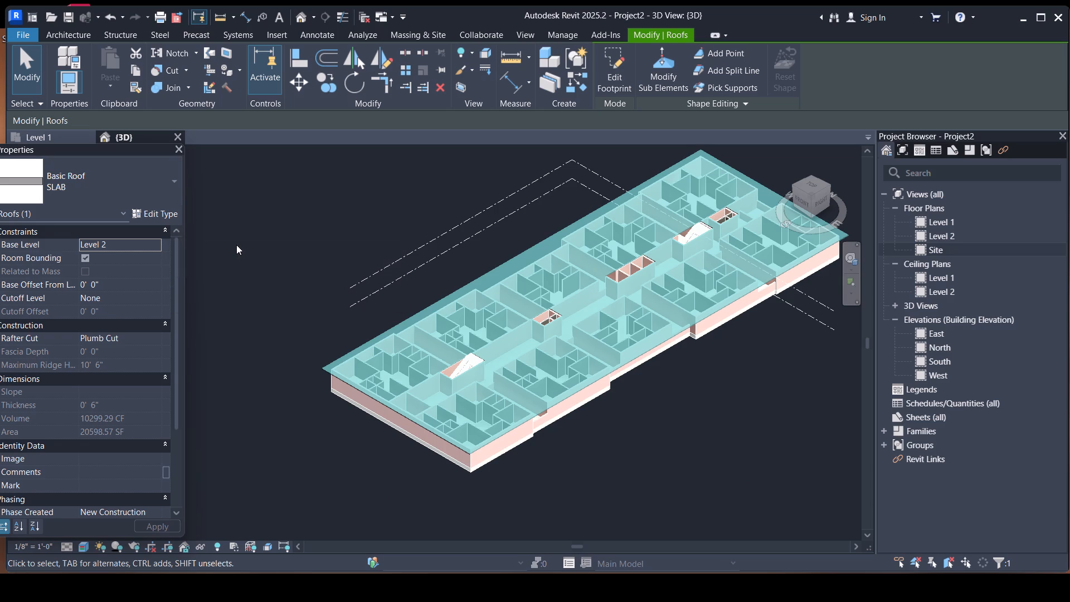
Examine the SLAB roof's surface and its shaft openings in the 3D view.
scroll(398, 440, "up", 4)
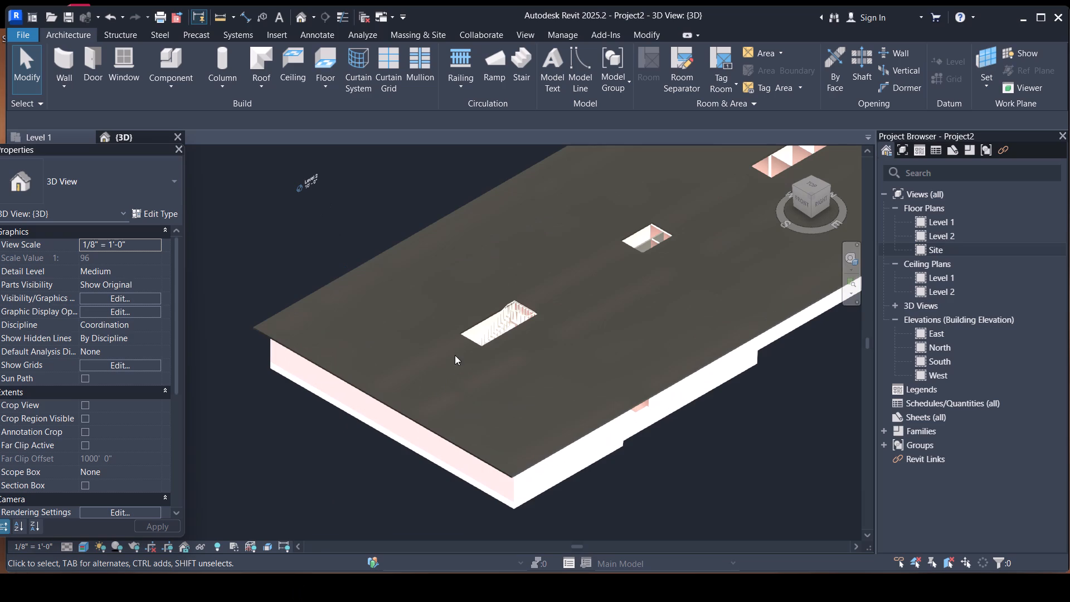
scroll(497, 309, "down", 1)
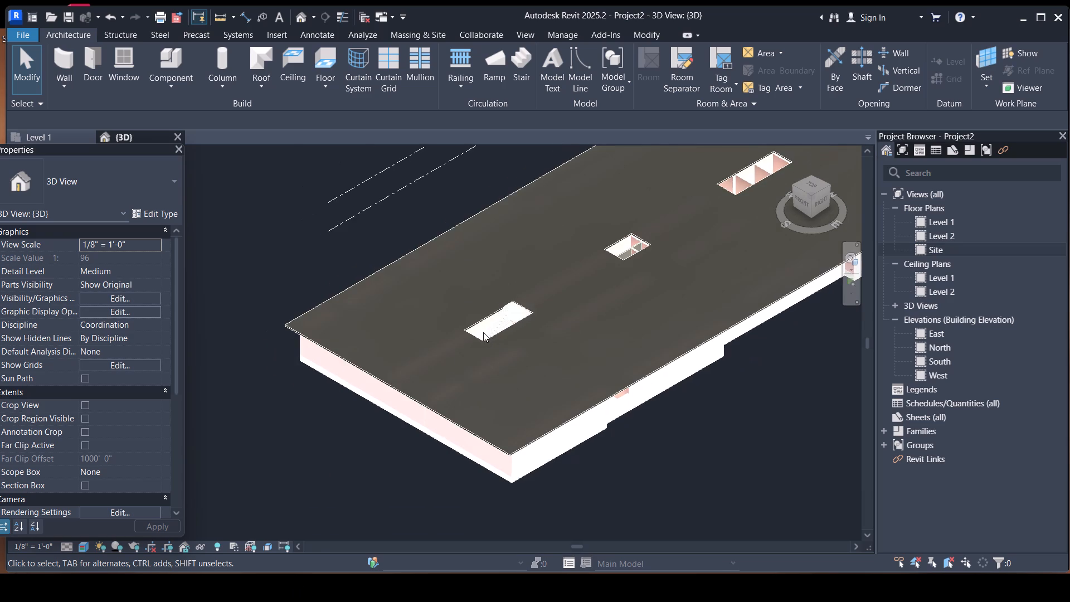
scroll(483, 332, "up", 5)
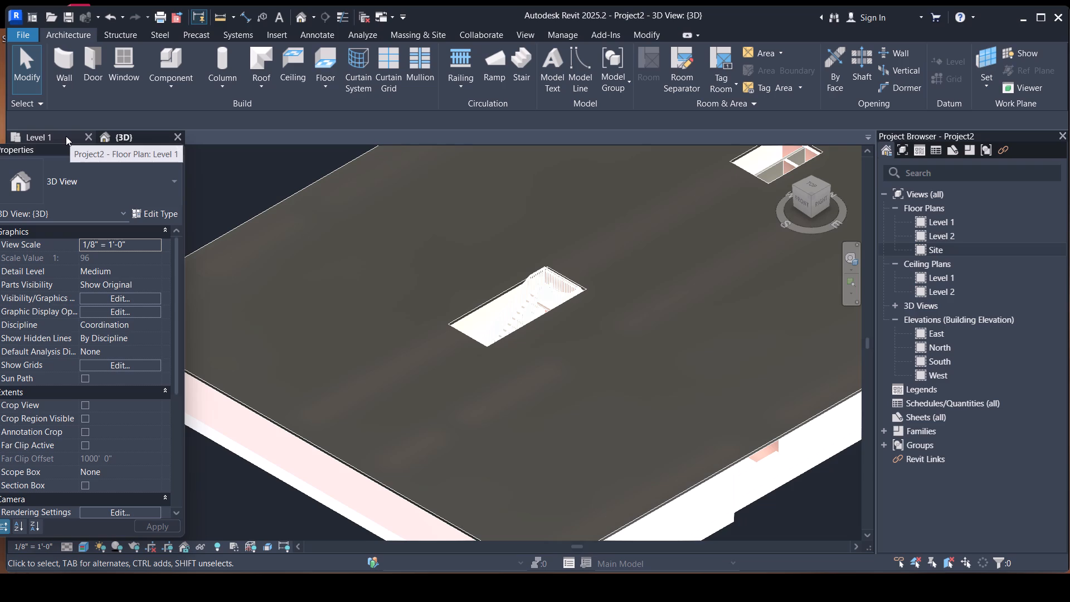
scroll(193, 300, "down", 3)
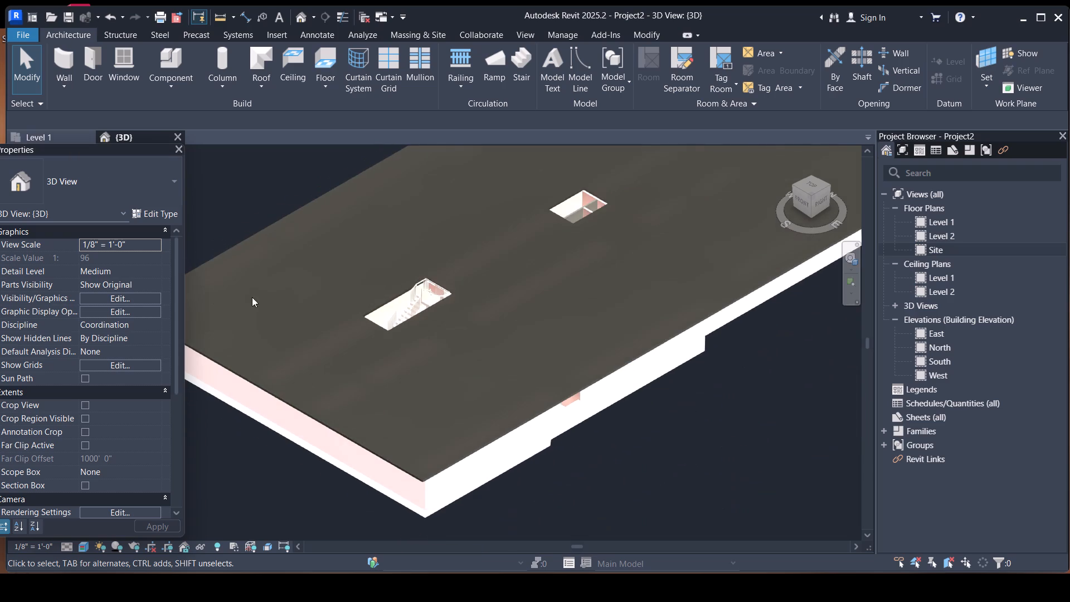
scroll(319, 294, "down", 3)
scroll(495, 317, "down", 3)
scroll(407, 299, "up", 1)
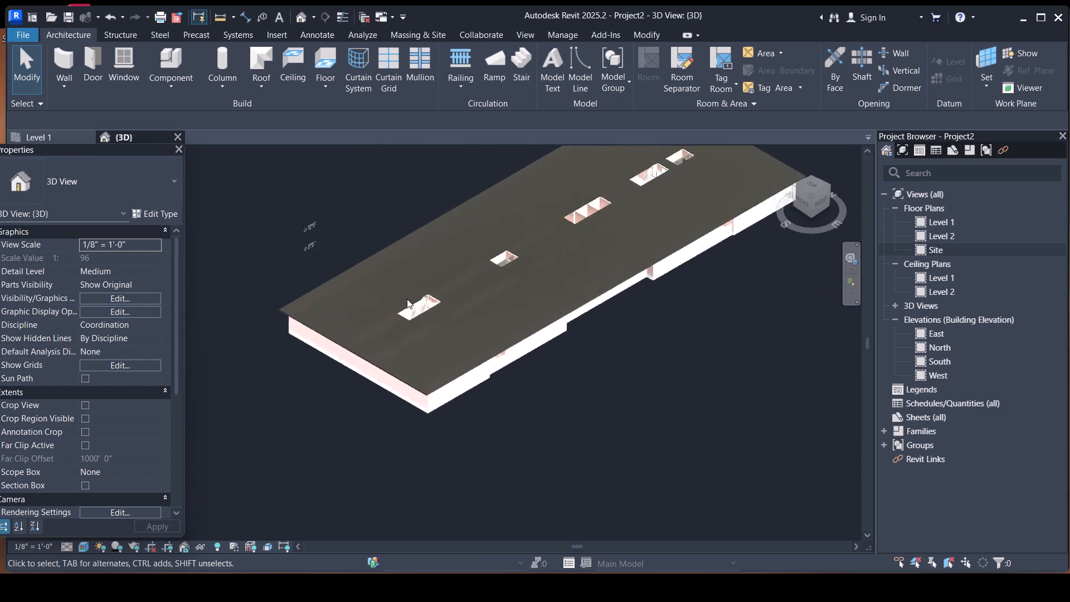
scroll(407, 299, "up", 5)
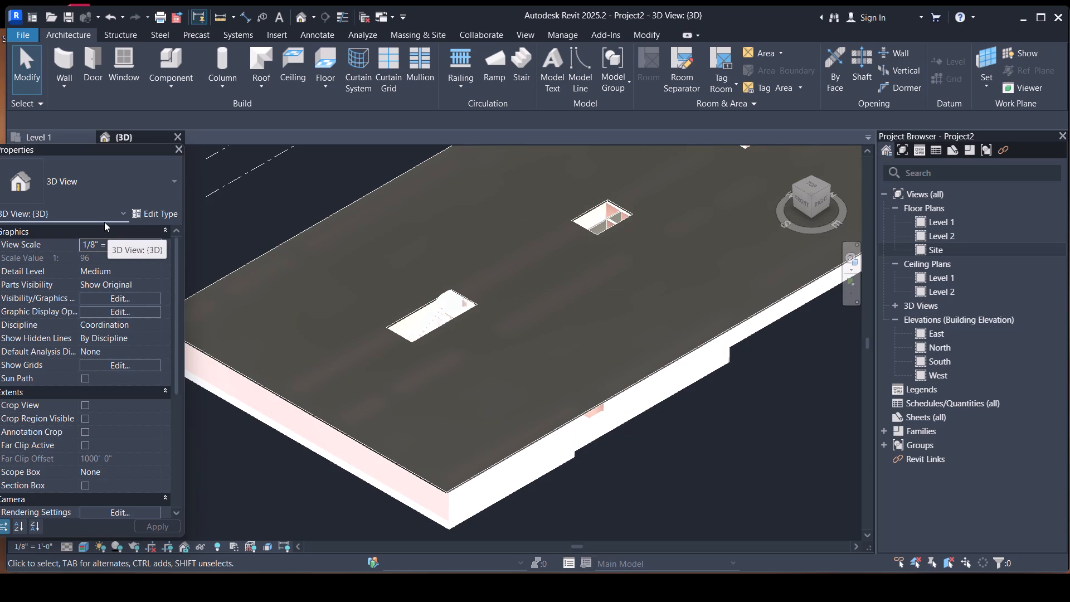
scroll(136, 211, "down", 3)
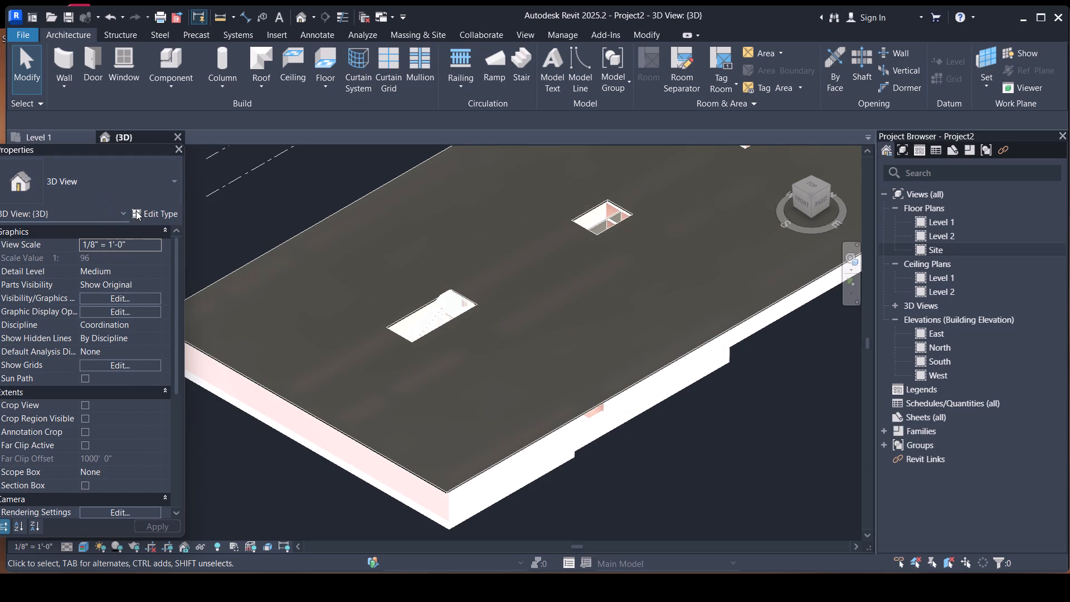
scroll(414, 312, "down", 2)
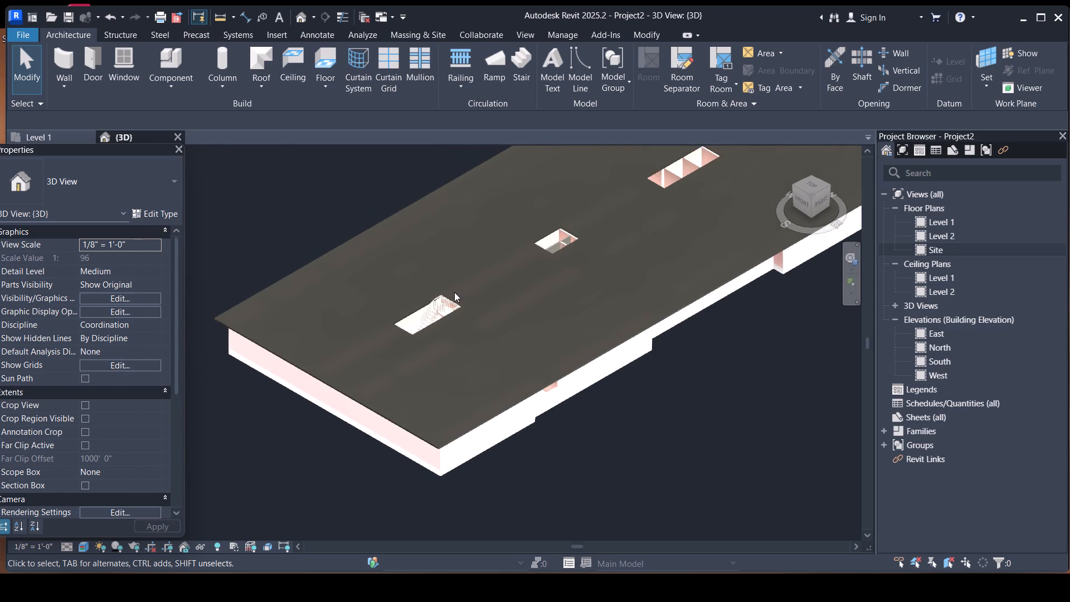
scroll(570, 294, "down", 3)
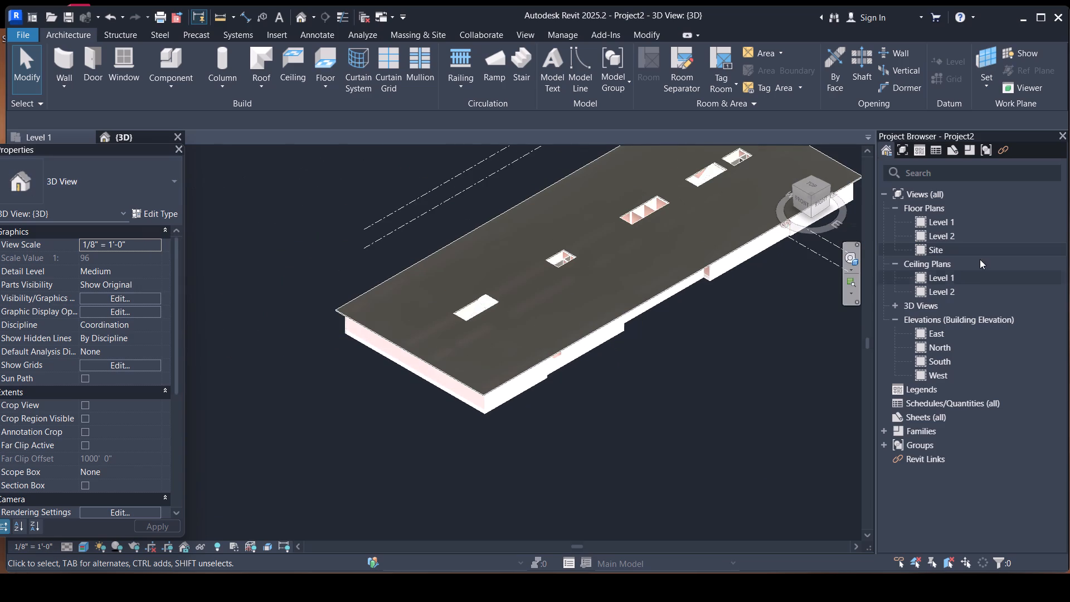
Open the Level 2 floor plan at the north end of the building, around the stair and lift core.
double_click(964, 235)
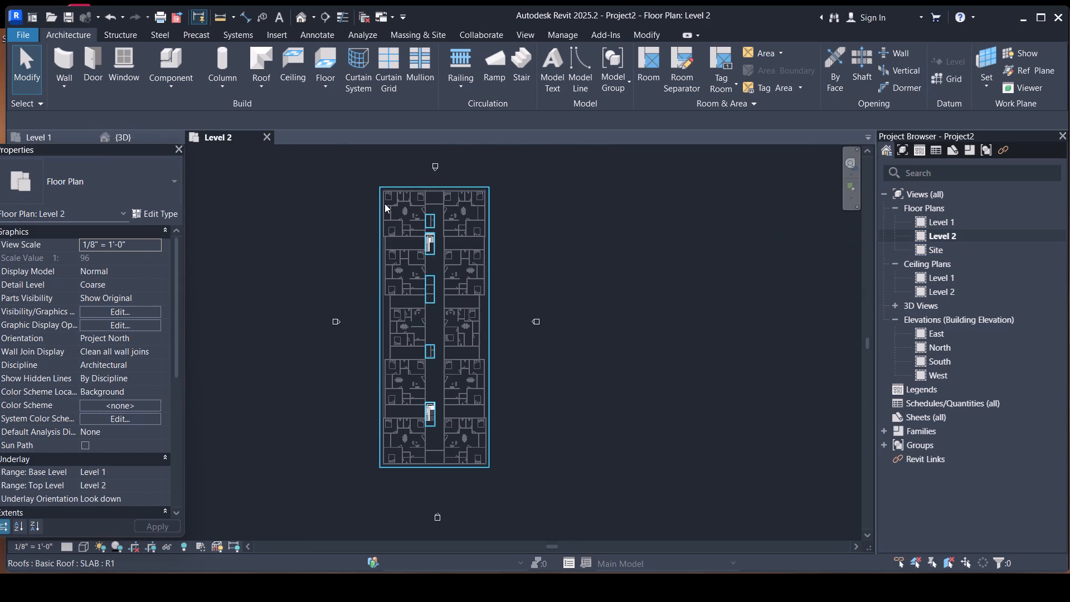
scroll(385, 200, "up", 10)
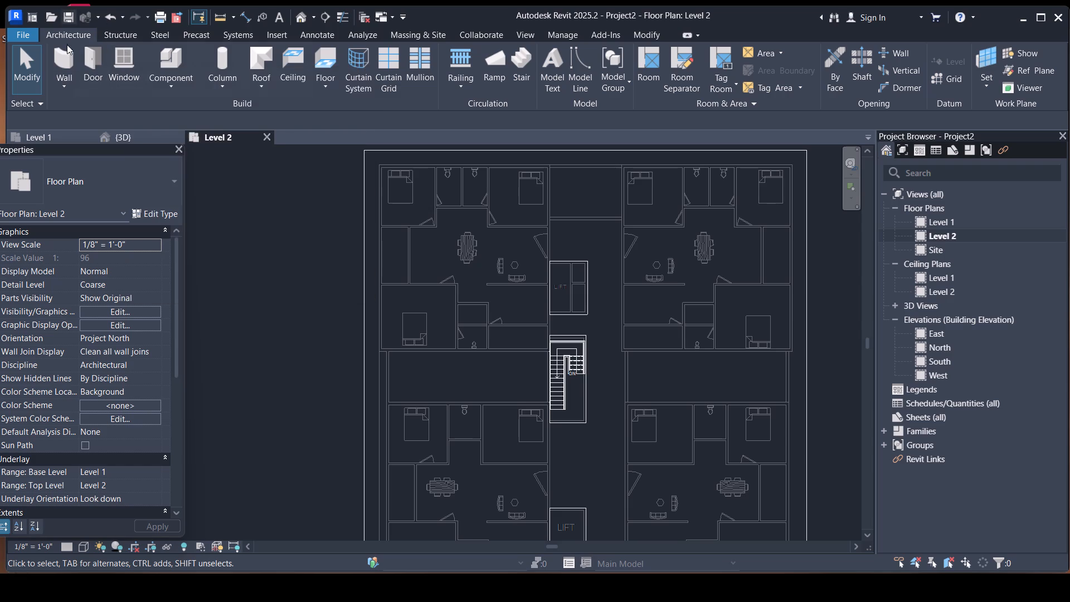
Draw a 3' high 6" architectural wall about 90'-6" long along the roof slab's north edge, flipped to the inner side.
left_click(62, 83)
left_click(91, 111)
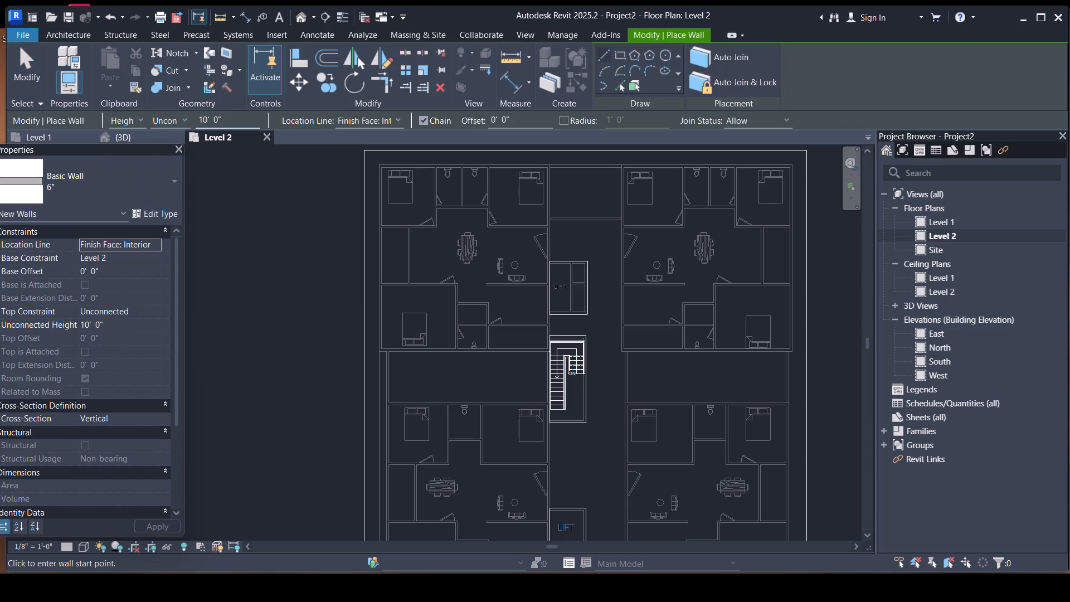
left_click(230, 121)
key("BackSpace")
key("BackSpace")
key("BackSpace")
key("BackSpace")
key("BackSpace")
key("BackSpace")
key("BackSpace")
key("BackSpace")
key("BackSpace")
key("BackSpace")
key("BackSpace")
key("BackSpace")
key("BackSpace")
key("BackSpace")
key("BackSpace")
type("3'")
key("Return")
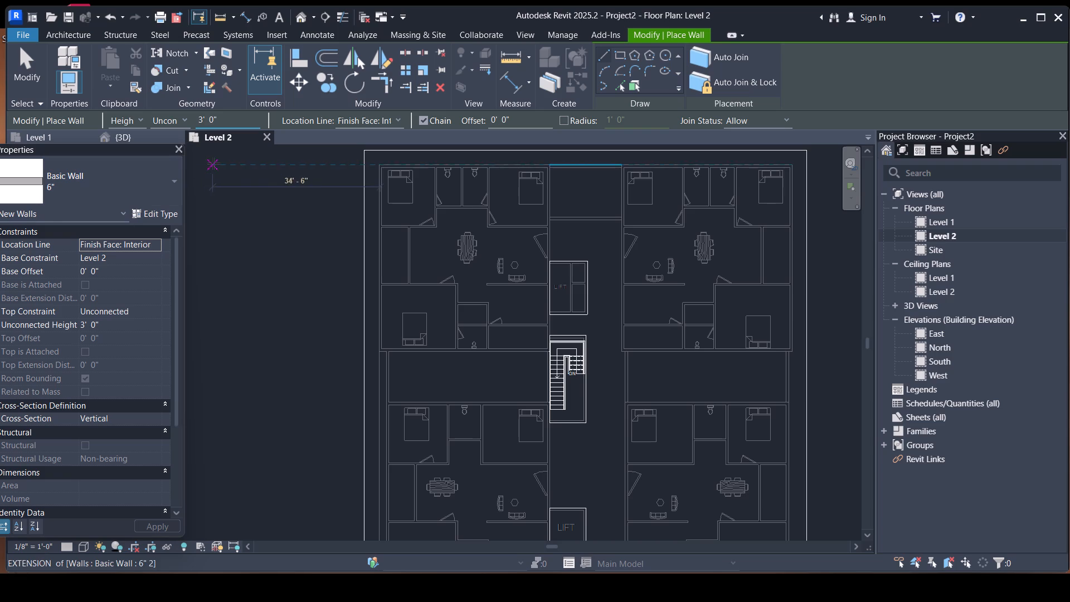
left_click(366, 150)
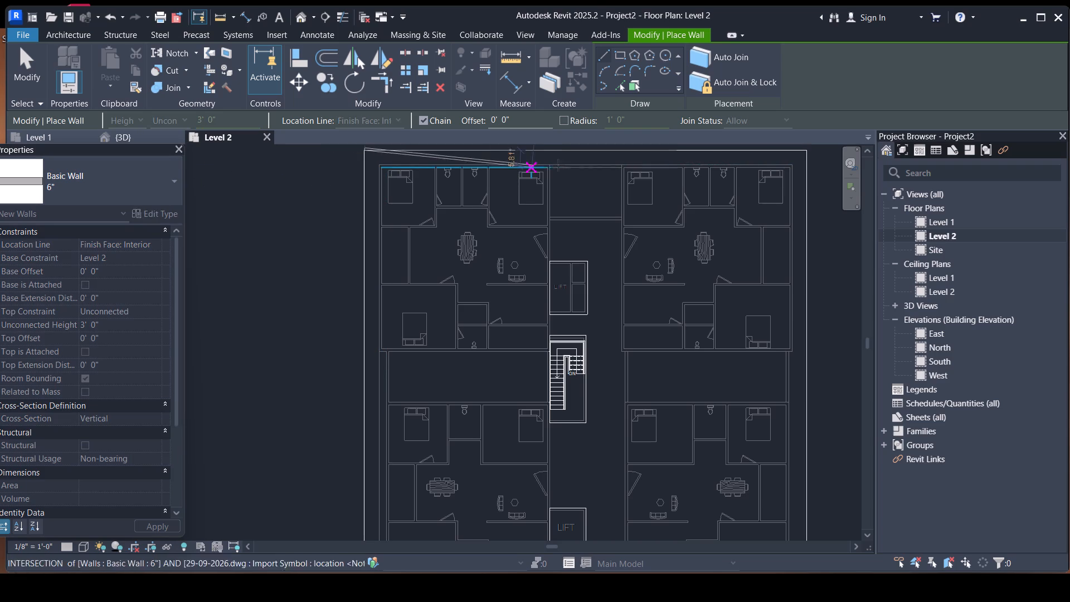
key("space")
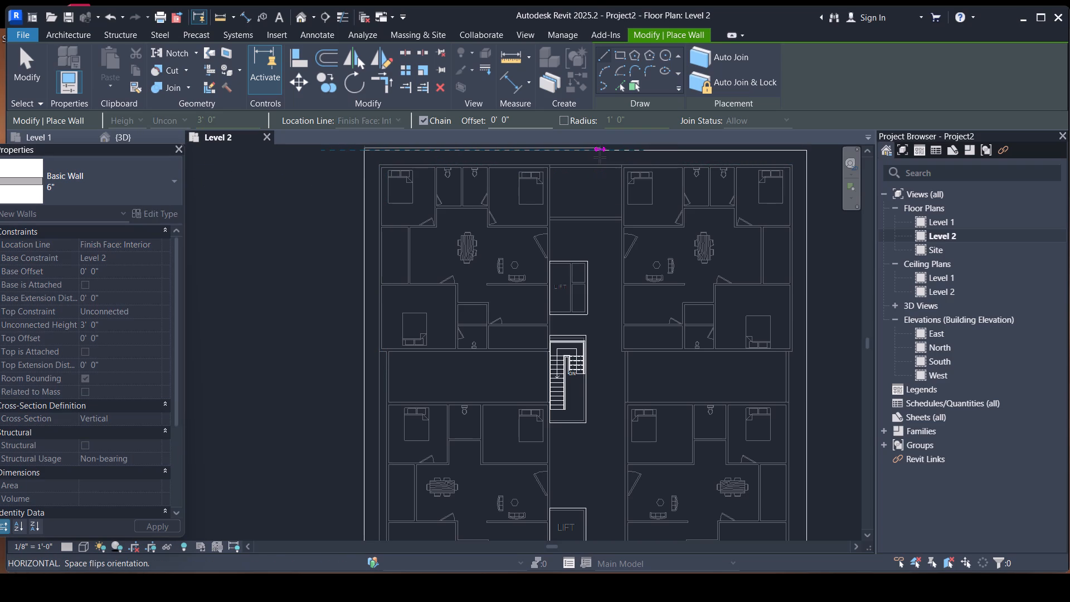
left_click(808, 152)
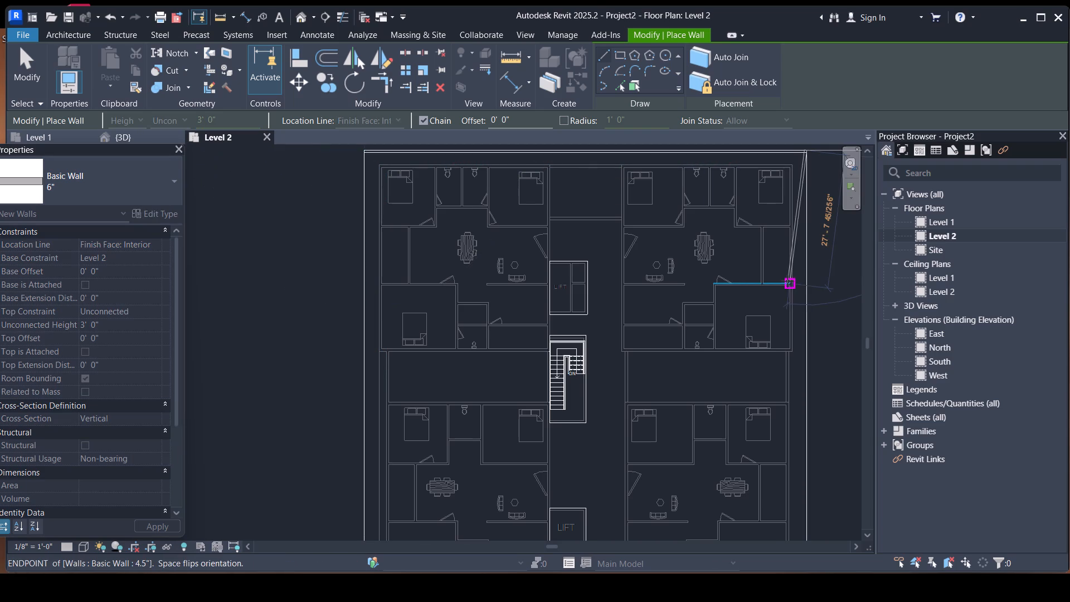
Continue the 3' high wall down the roof slab's full east edge to the southeast corner.
scroll(787, 281, "down", 4)
middle_click_drag(790, 296, 673, 193)
scroll(712, 342, "down", 6)
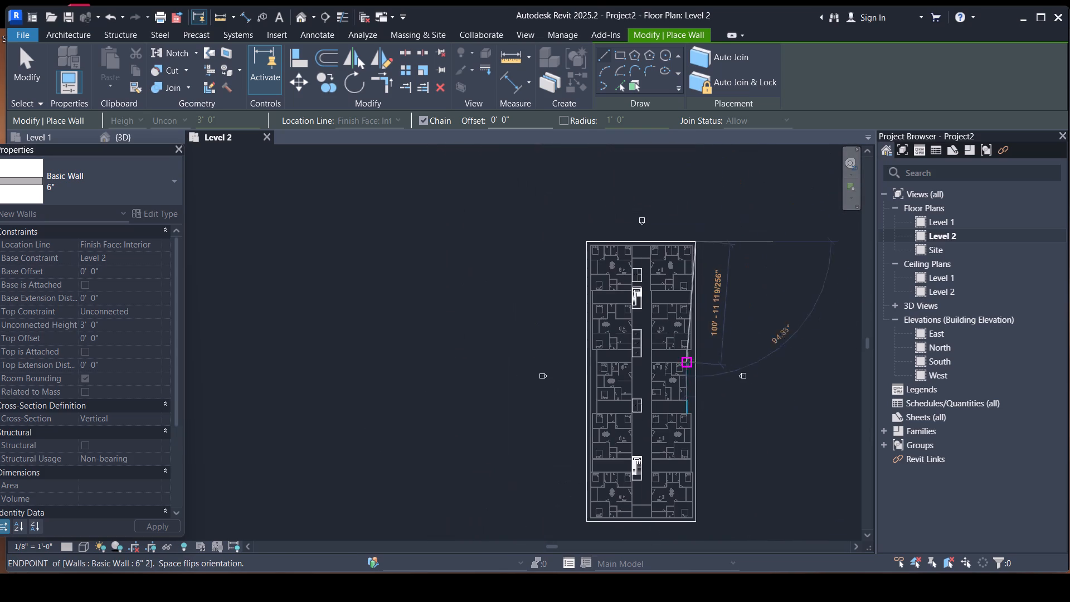
scroll(694, 535, "up", 14)
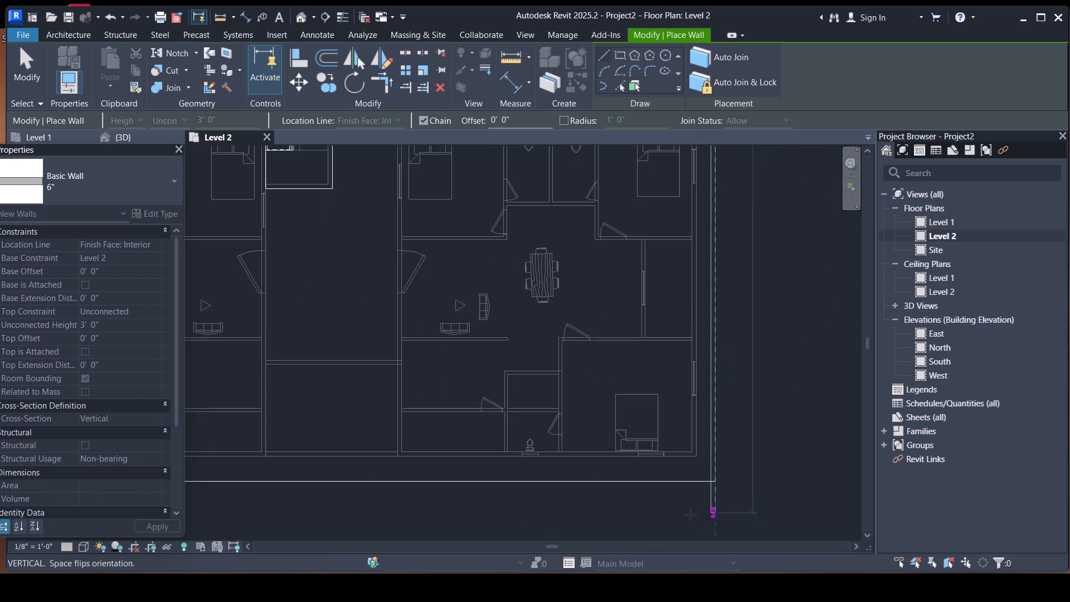
left_click(715, 482)
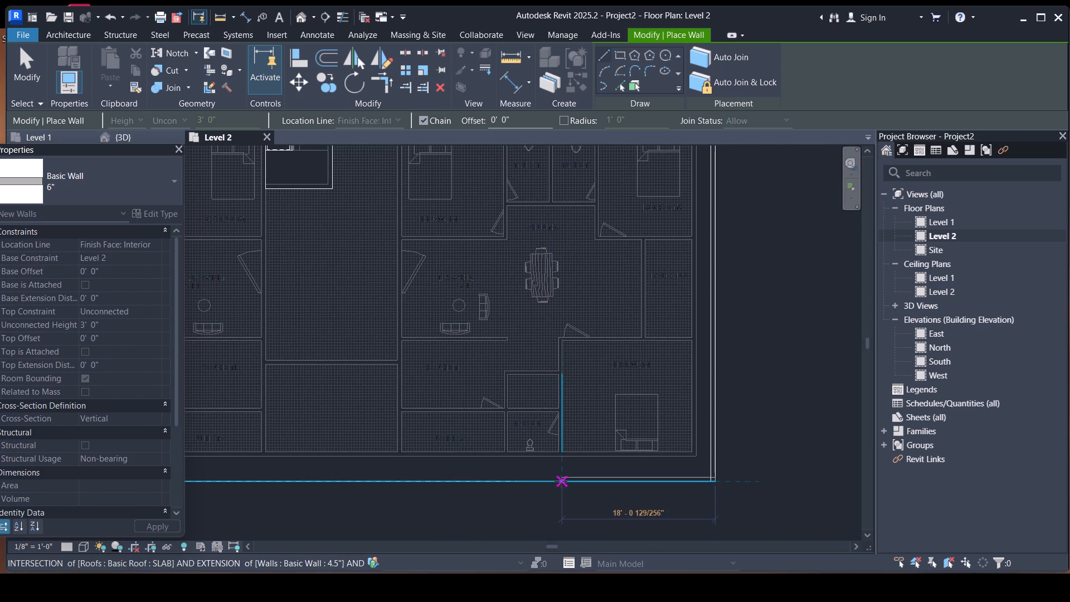
Continue the 3' high wall along the roof slab's south edge to the southwest corner.
scroll(561, 479, "down", 7)
scroll(342, 482, "up", 4)
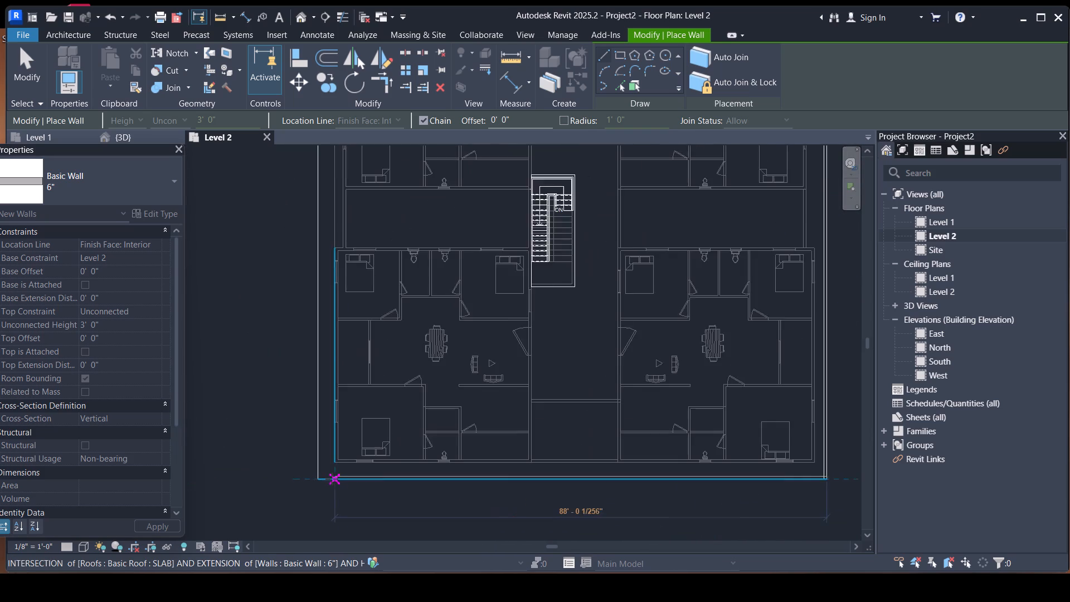
scroll(328, 479, "up", 4)
left_click(311, 476)
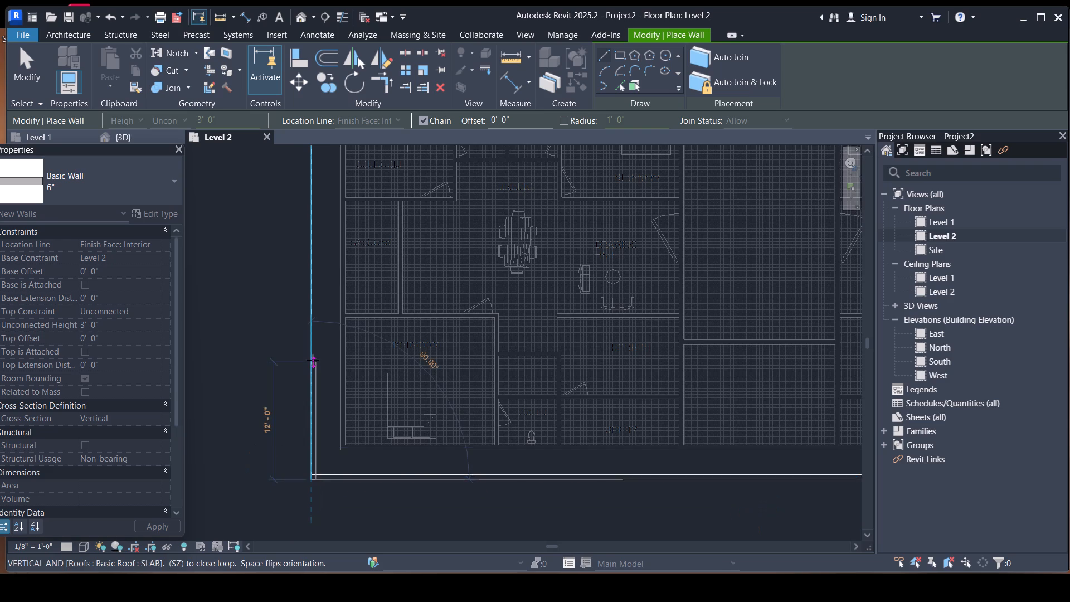
Close the 3' high perimeter wall up the roof slab's west edge to its starting corner and finish wall placement.
scroll(313, 360, "down", 11)
middle_click_drag(313, 360, 342, 536)
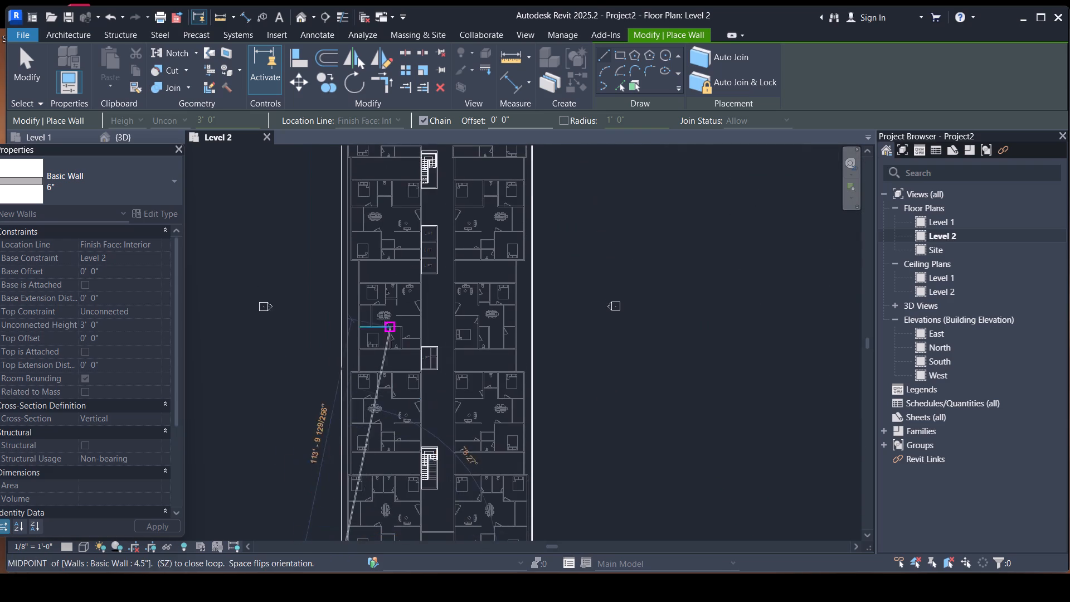
middle_click_drag(350, 281, 353, 484)
scroll(350, 281, "down", 1)
scroll(343, 318, "up", 14)
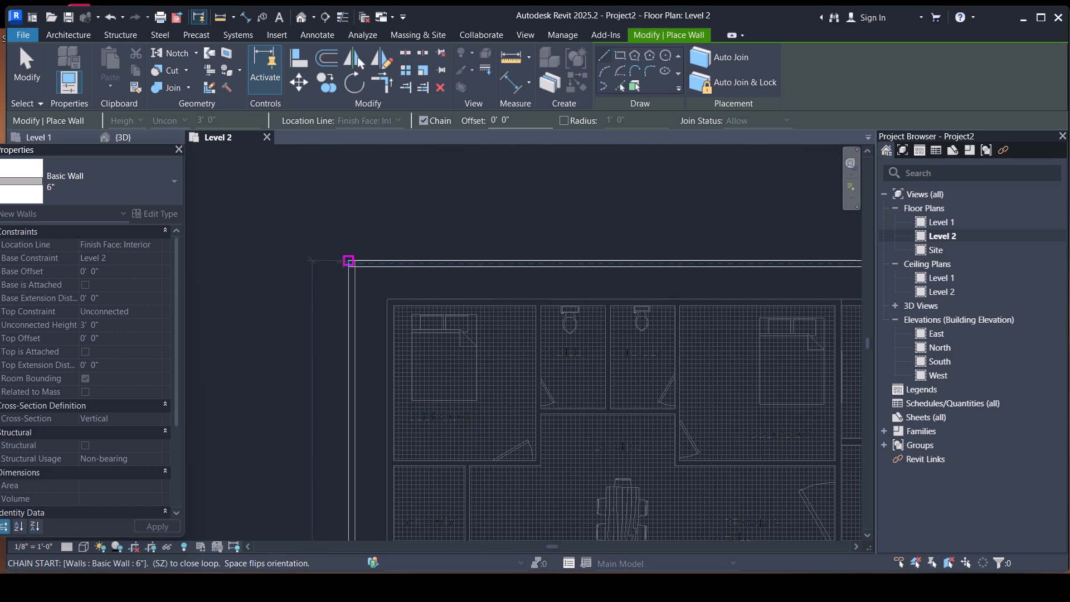
left_click(344, 261)
key("Escape")
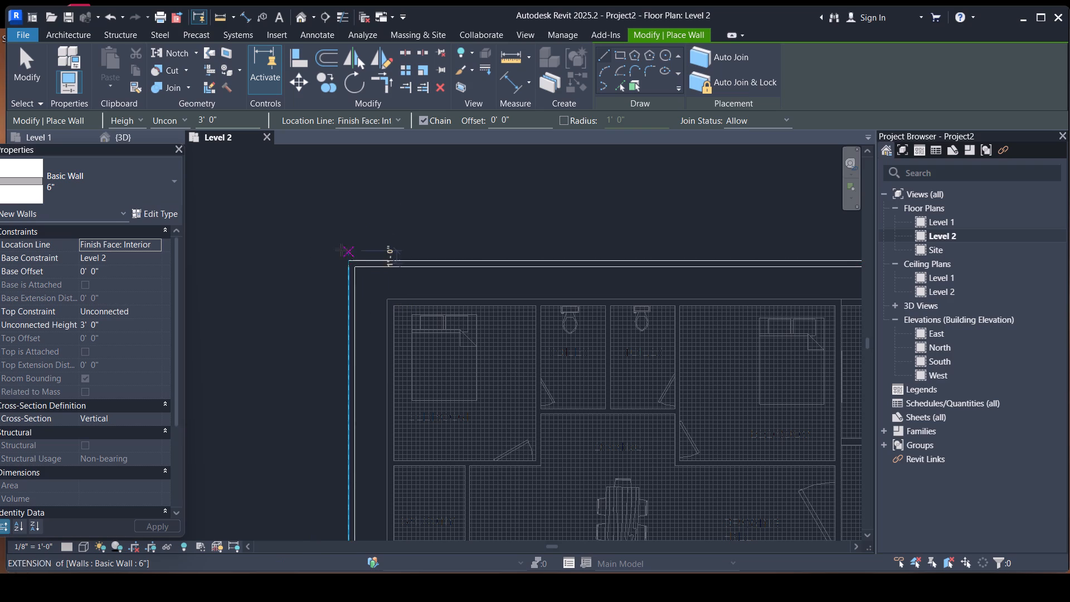
key("Escape")
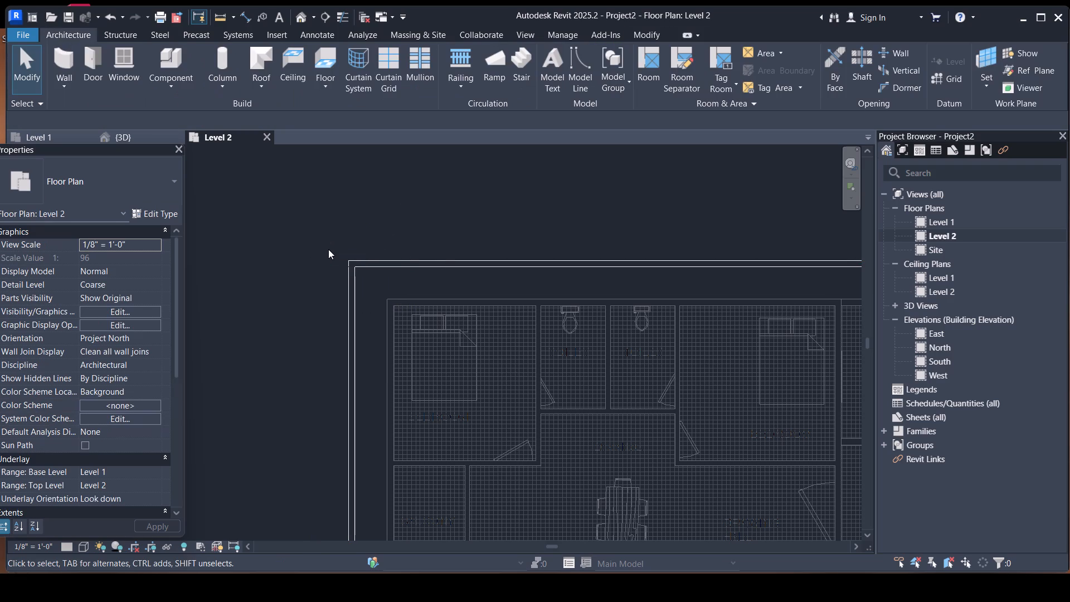
Select all instances of the 6" wall type and examine its layer structure and where these walls run in the Level 2 plan.
left_click(375, 266)
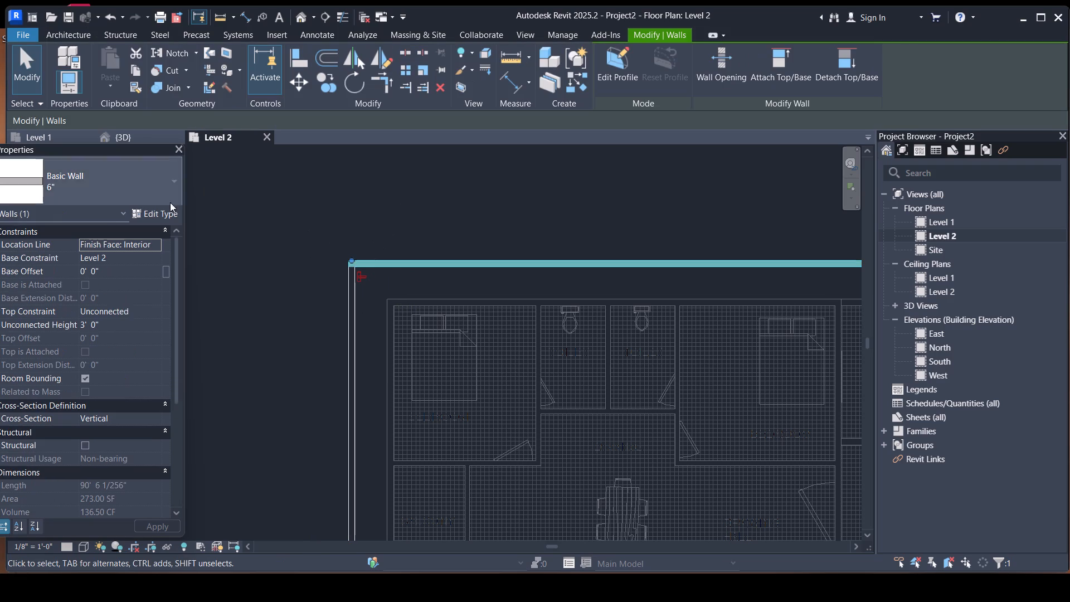
type("SA")
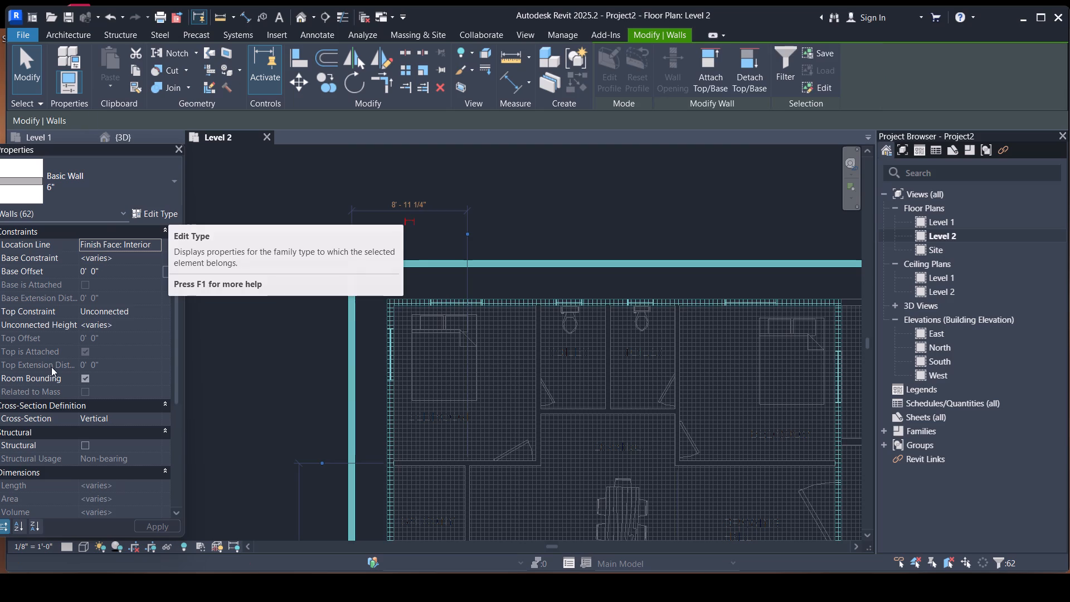
left_click(143, 215)
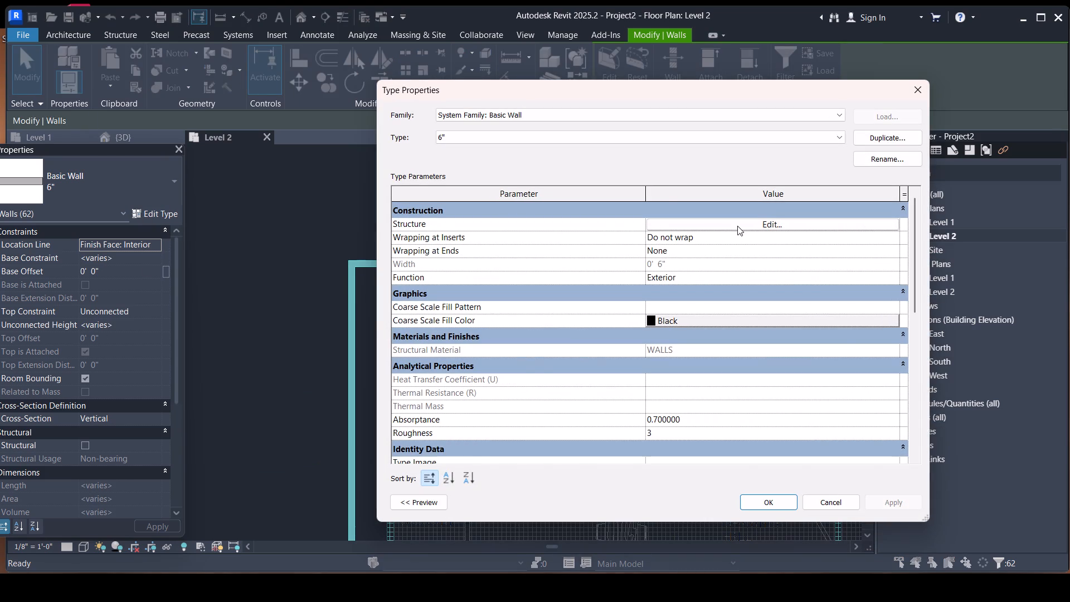
left_click(738, 225)
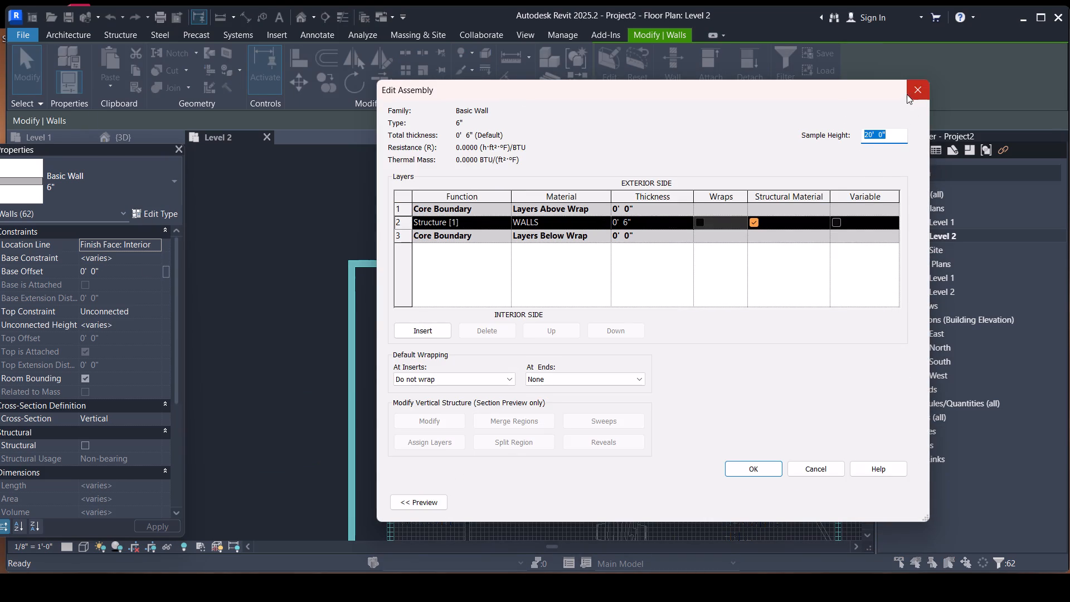
left_click(910, 92)
key("Escape")
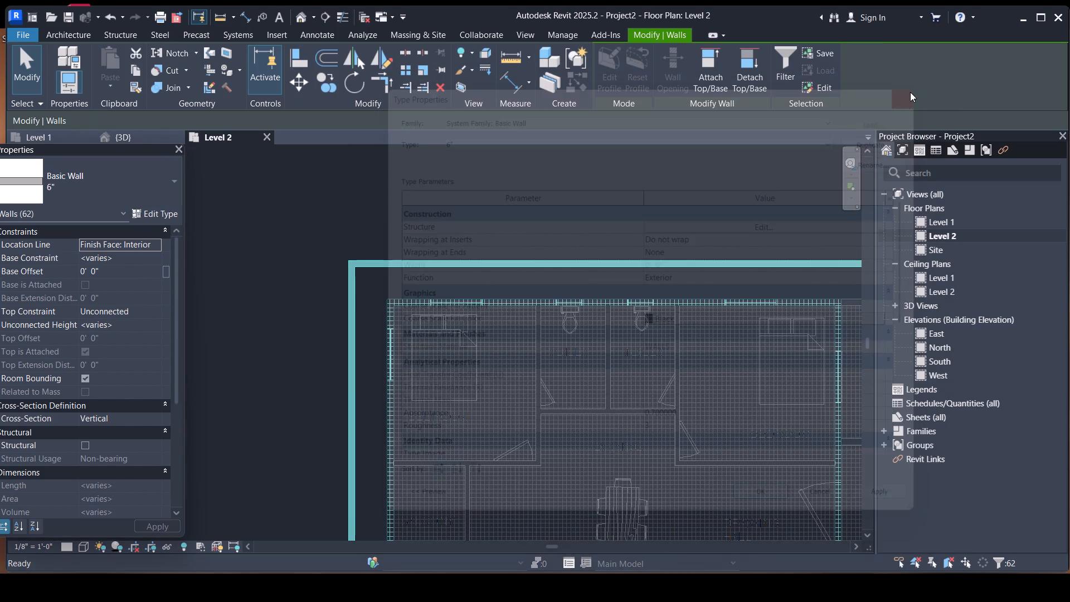
scroll(416, 300, "down", 6)
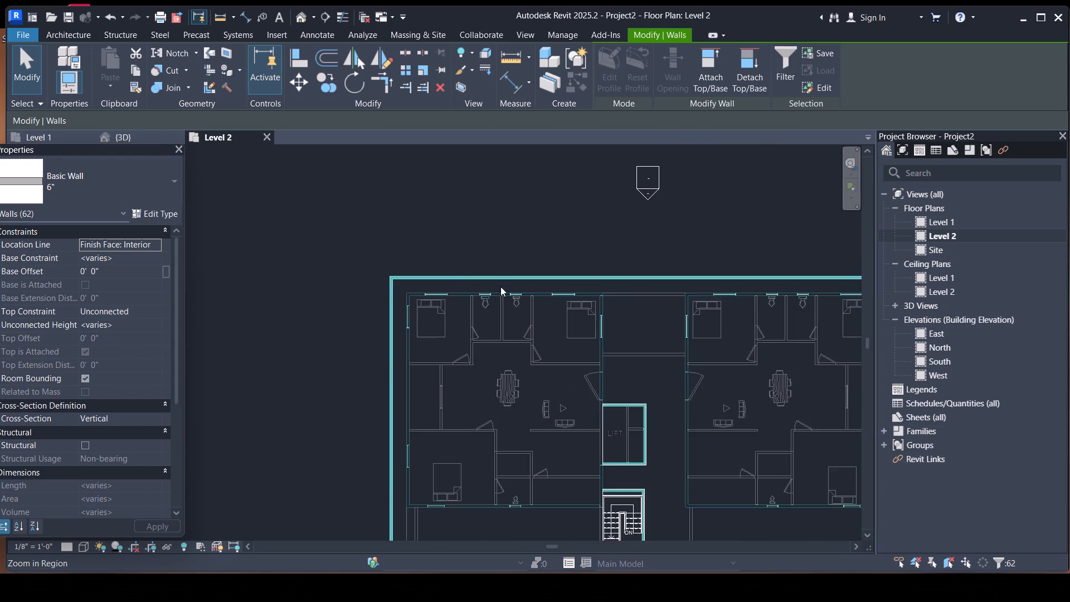
scroll(497, 290, "down", 3)
middle_click_drag(517, 338, 451, 229)
scroll(470, 273, "down", 2)
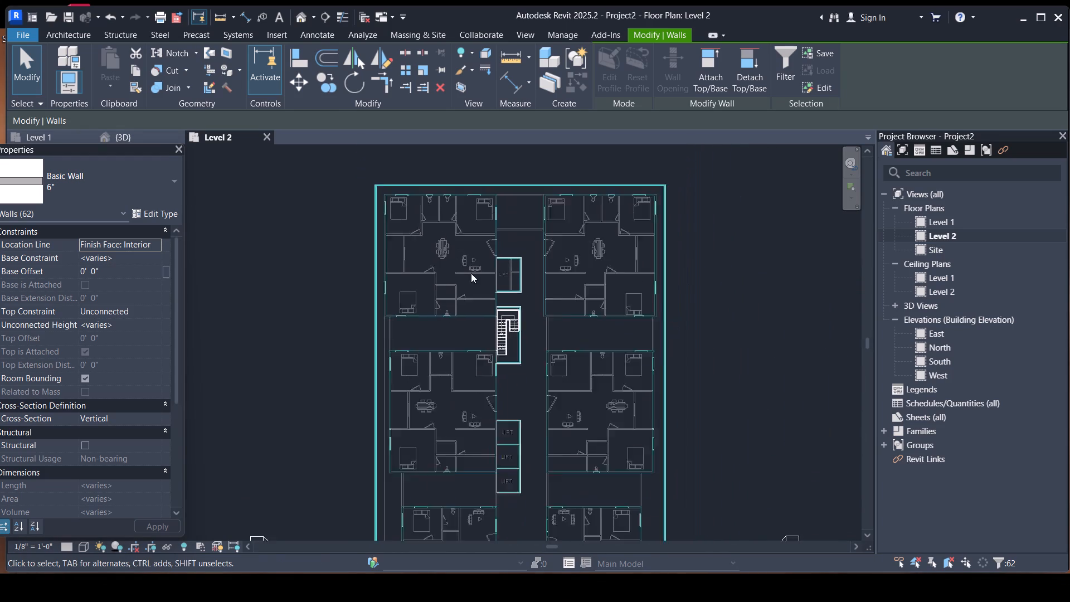
scroll(471, 273, "down", 1)
scroll(483, 267, "up", 9)
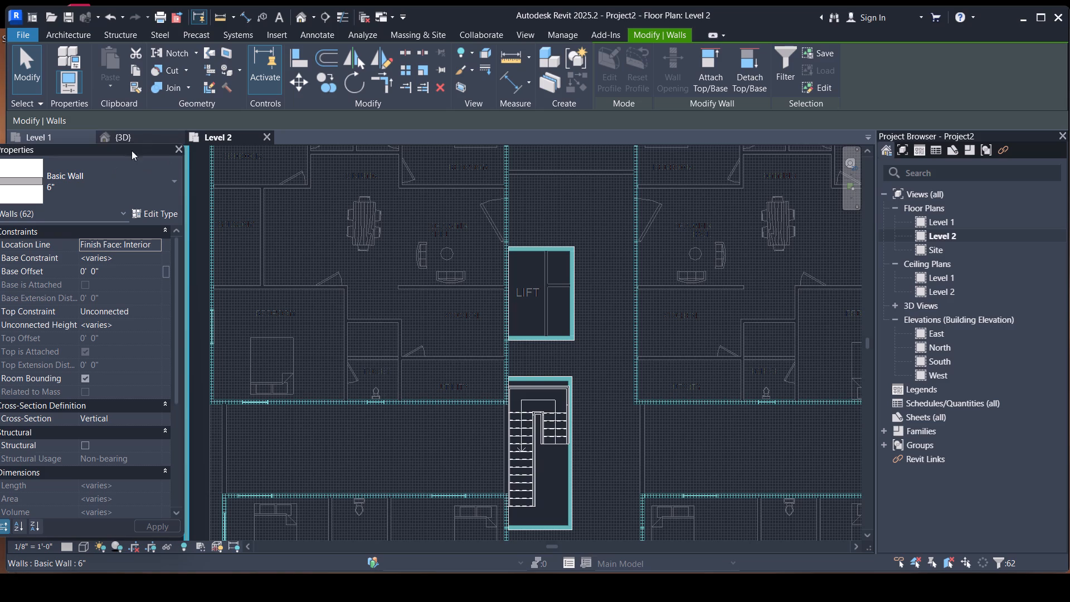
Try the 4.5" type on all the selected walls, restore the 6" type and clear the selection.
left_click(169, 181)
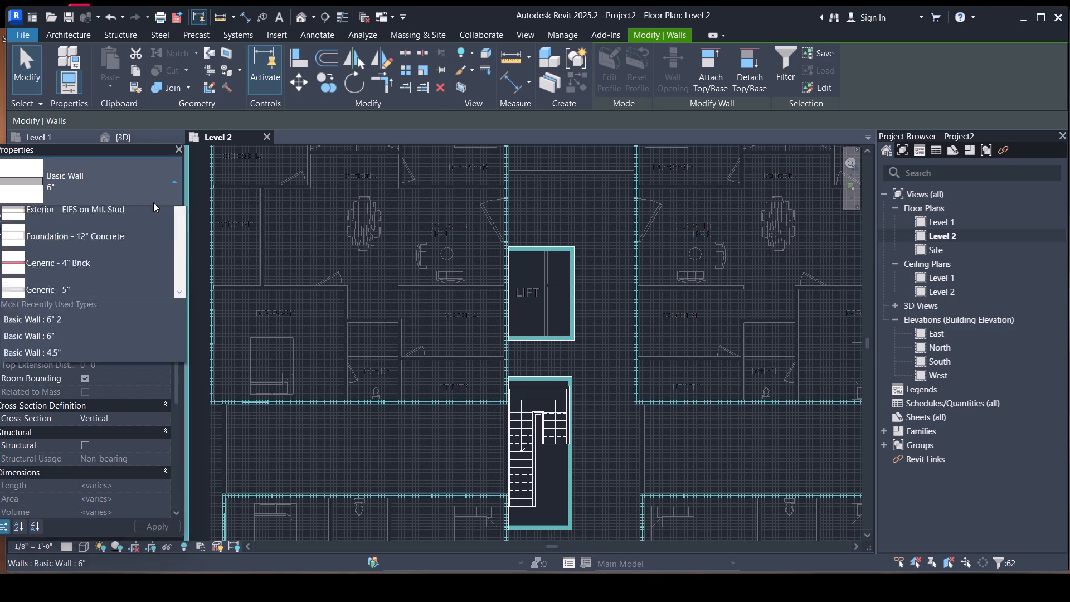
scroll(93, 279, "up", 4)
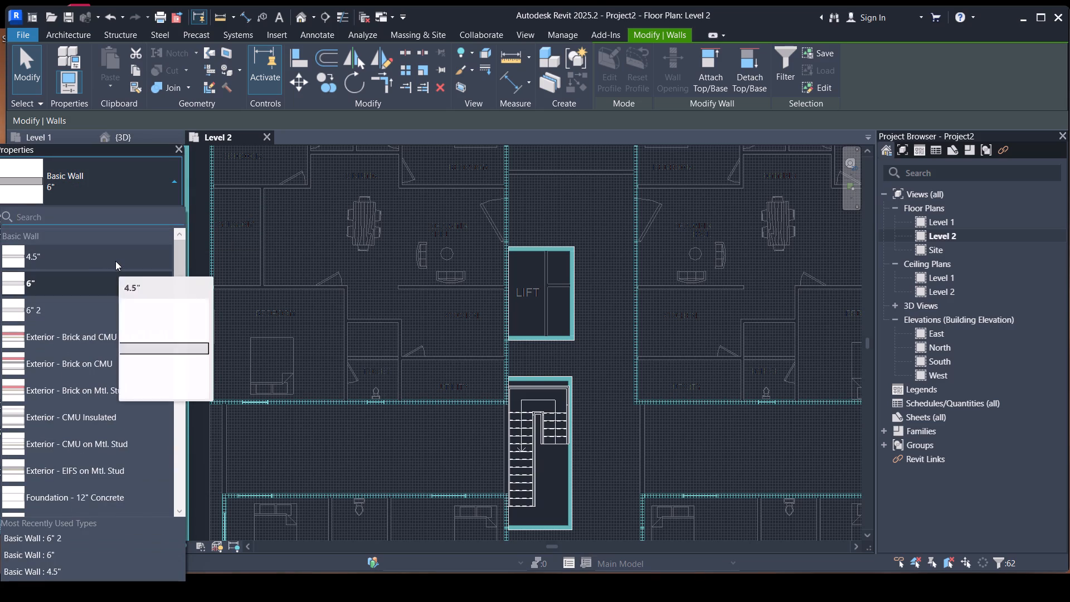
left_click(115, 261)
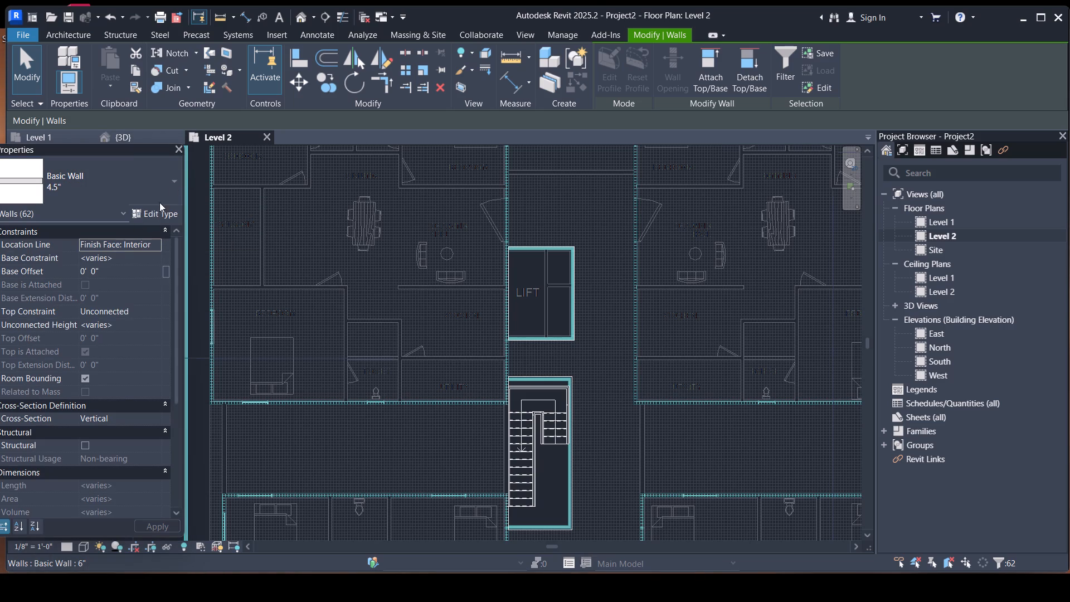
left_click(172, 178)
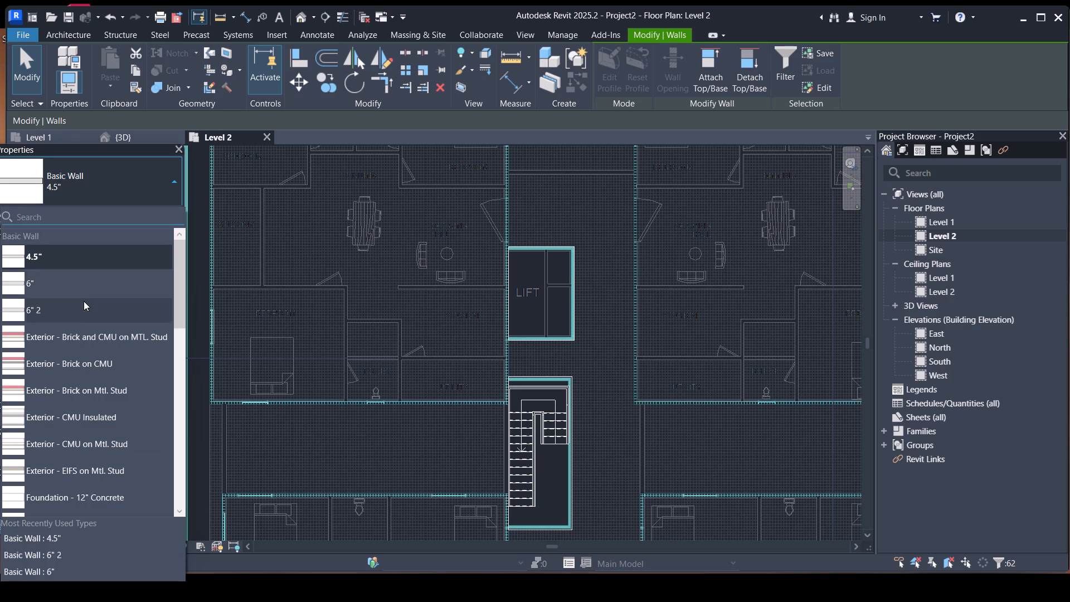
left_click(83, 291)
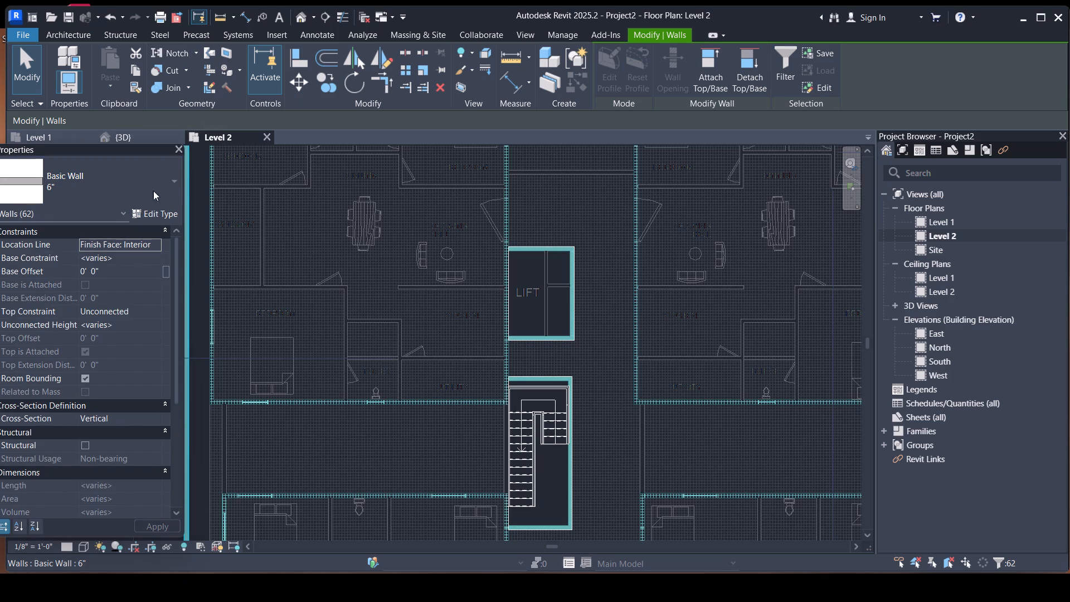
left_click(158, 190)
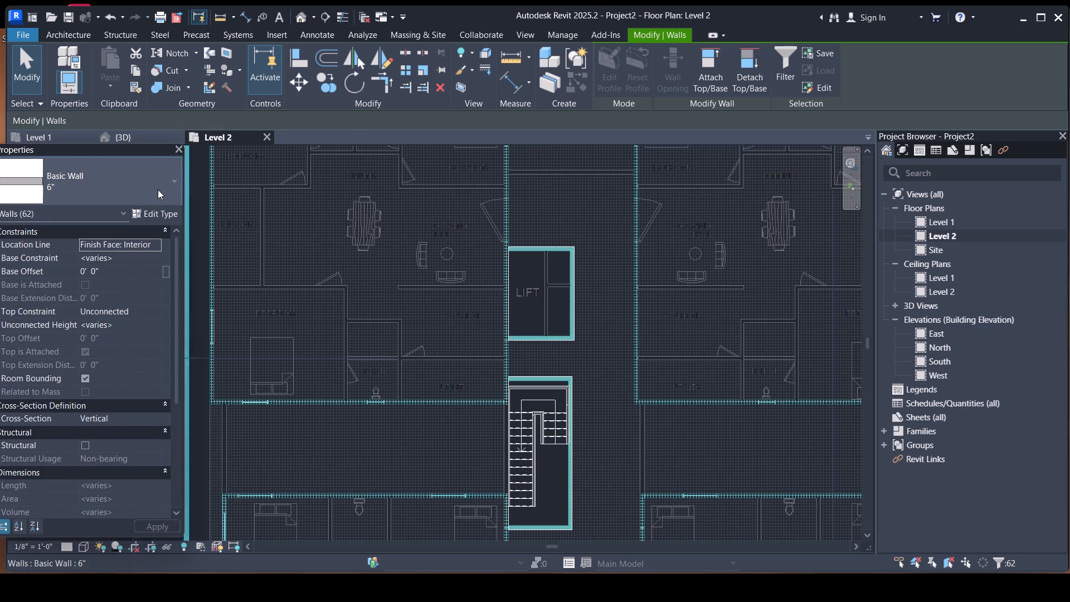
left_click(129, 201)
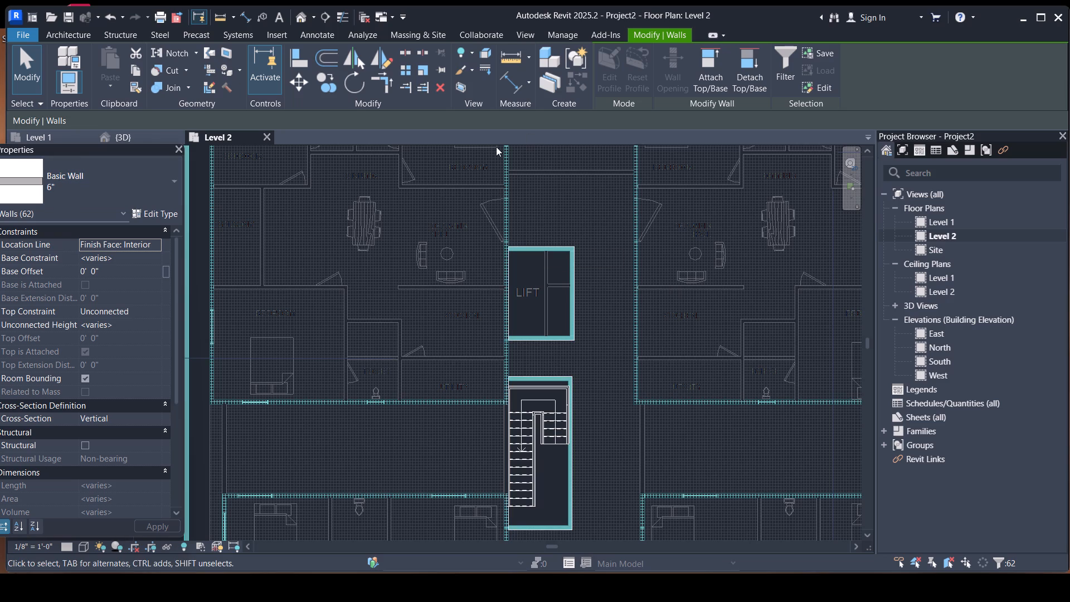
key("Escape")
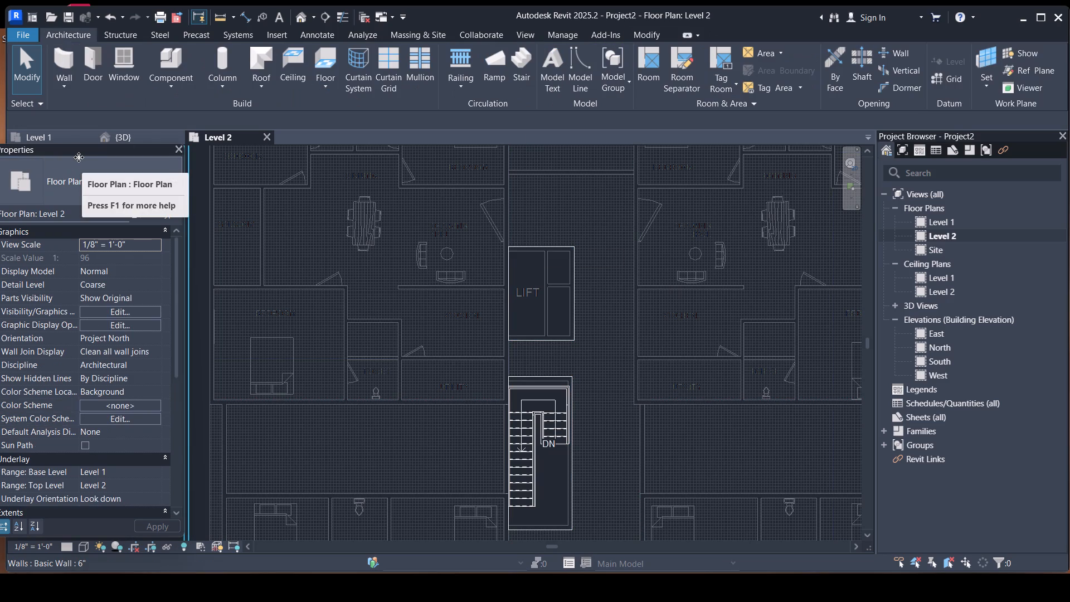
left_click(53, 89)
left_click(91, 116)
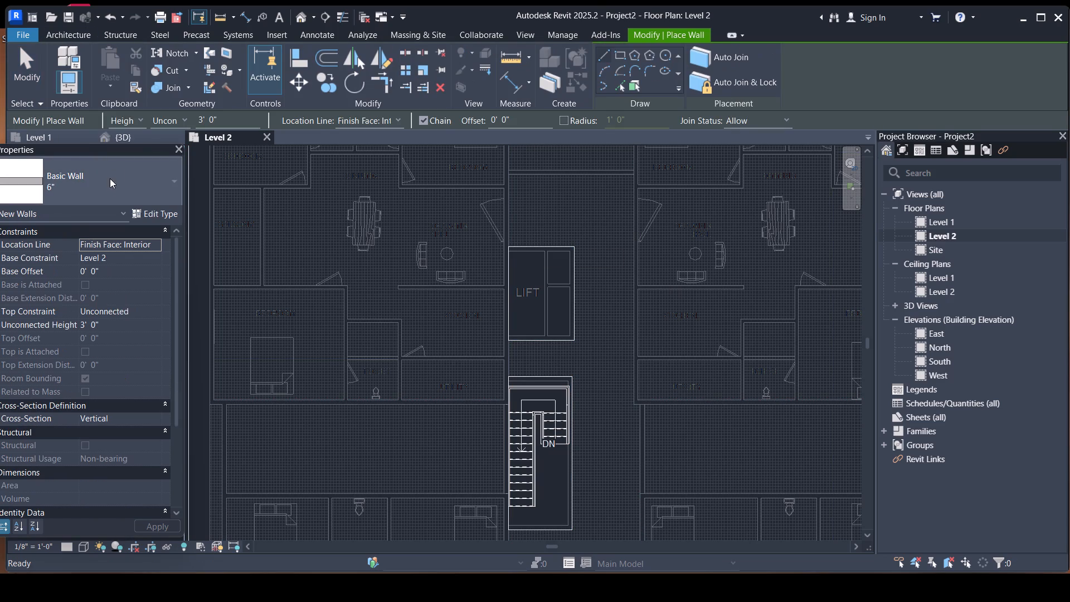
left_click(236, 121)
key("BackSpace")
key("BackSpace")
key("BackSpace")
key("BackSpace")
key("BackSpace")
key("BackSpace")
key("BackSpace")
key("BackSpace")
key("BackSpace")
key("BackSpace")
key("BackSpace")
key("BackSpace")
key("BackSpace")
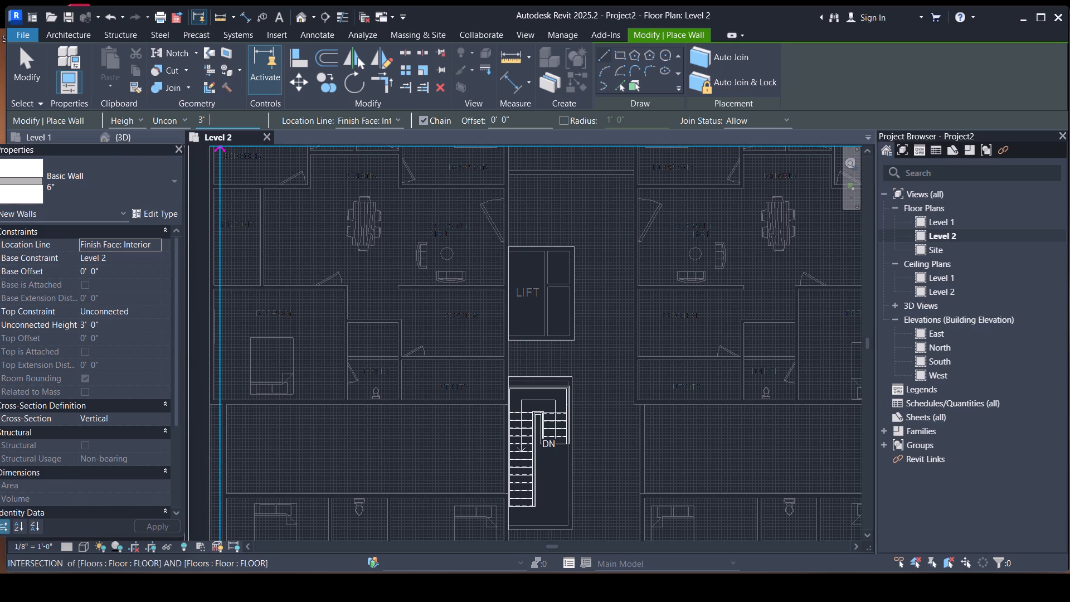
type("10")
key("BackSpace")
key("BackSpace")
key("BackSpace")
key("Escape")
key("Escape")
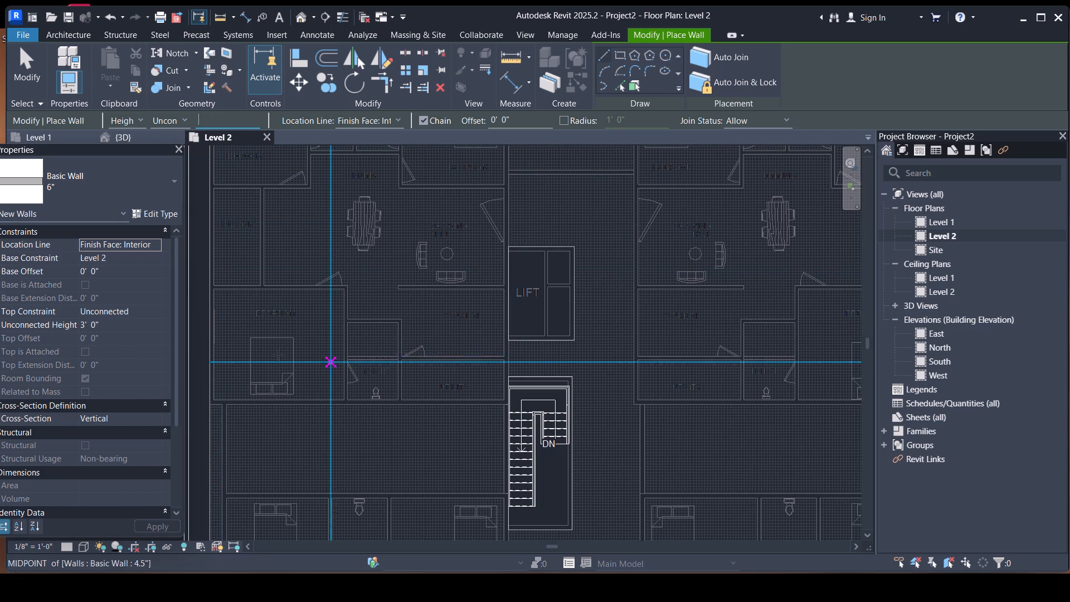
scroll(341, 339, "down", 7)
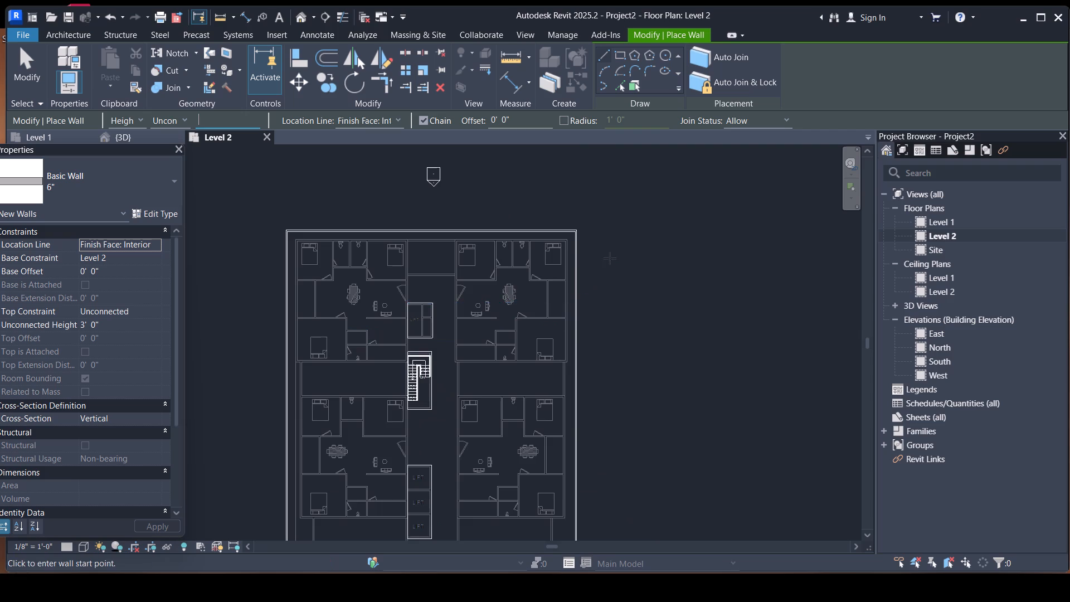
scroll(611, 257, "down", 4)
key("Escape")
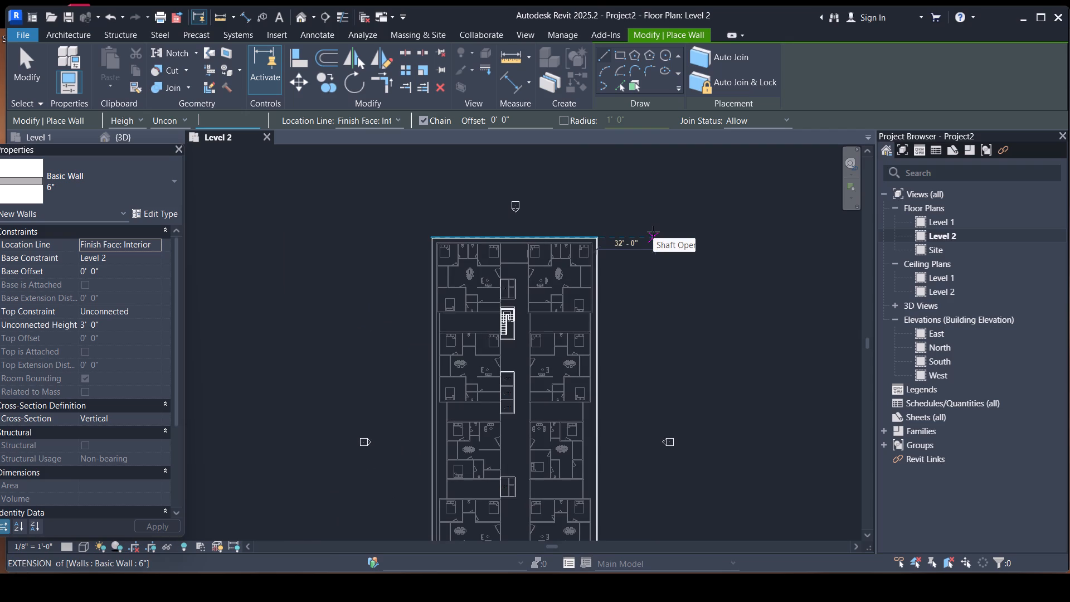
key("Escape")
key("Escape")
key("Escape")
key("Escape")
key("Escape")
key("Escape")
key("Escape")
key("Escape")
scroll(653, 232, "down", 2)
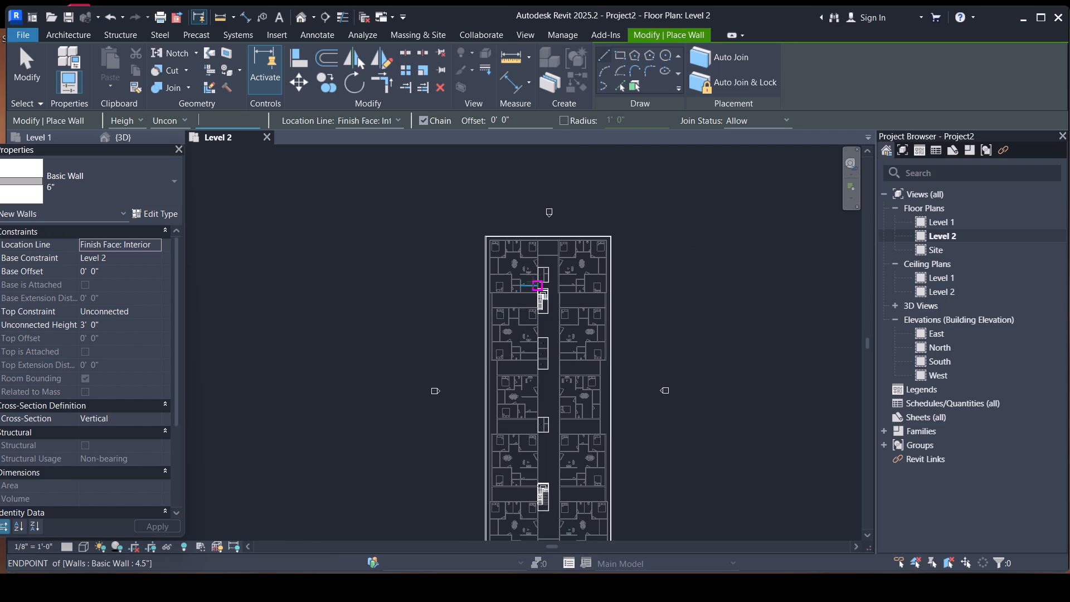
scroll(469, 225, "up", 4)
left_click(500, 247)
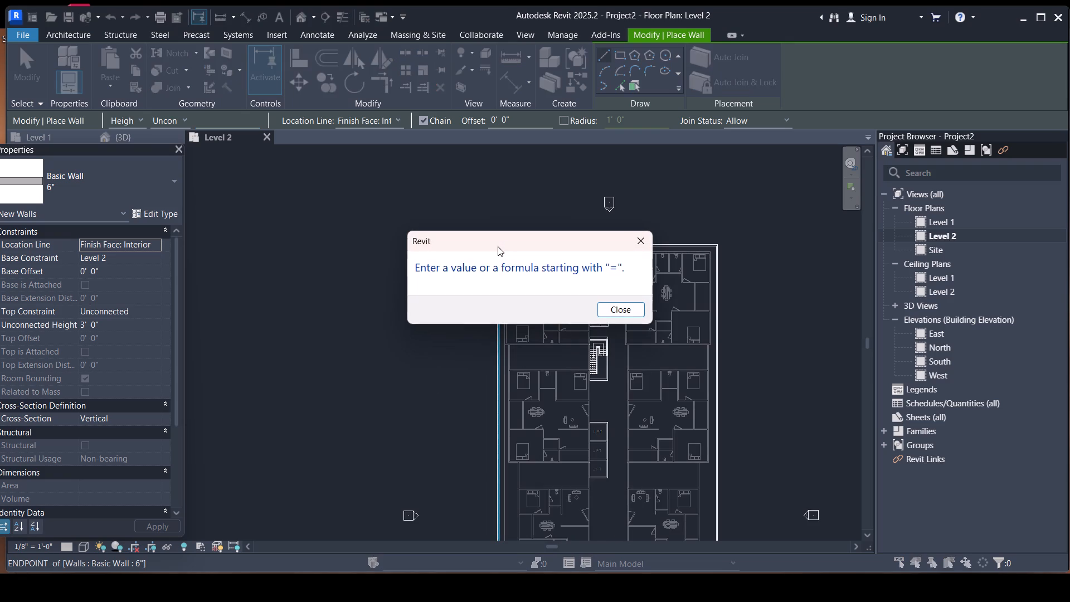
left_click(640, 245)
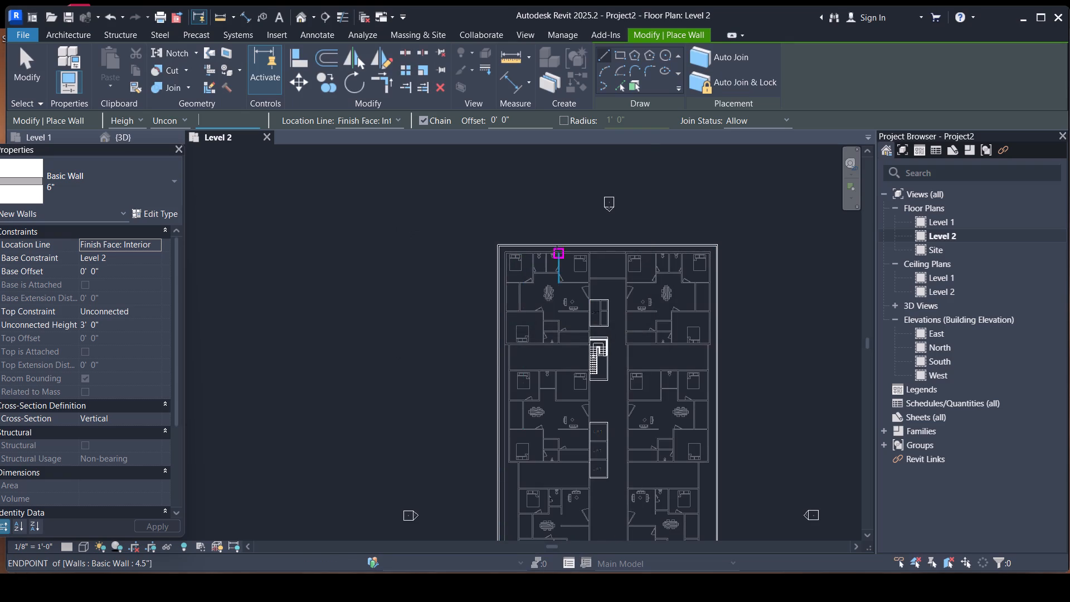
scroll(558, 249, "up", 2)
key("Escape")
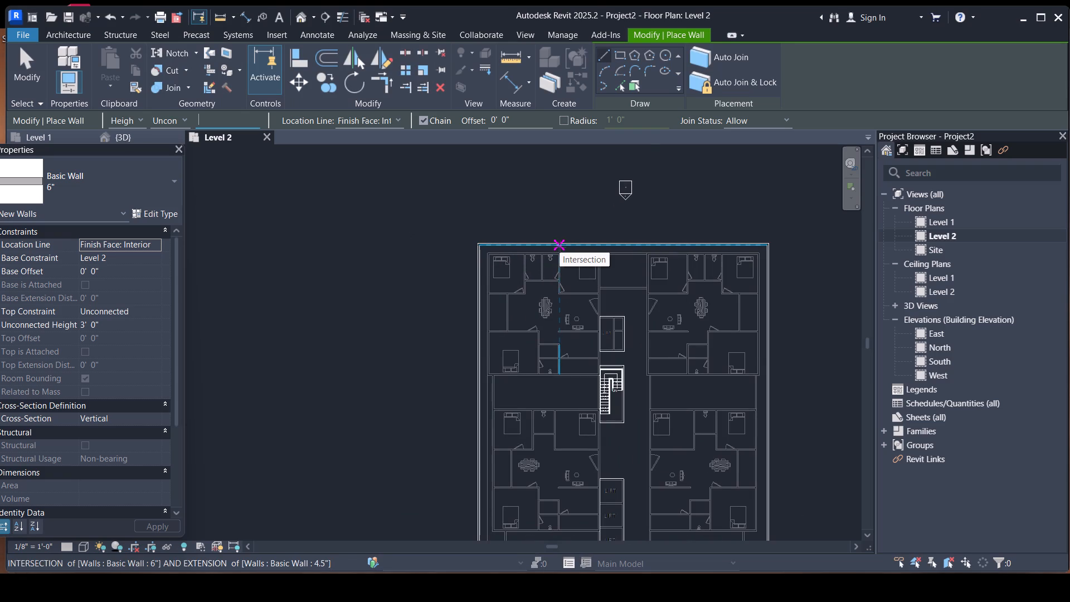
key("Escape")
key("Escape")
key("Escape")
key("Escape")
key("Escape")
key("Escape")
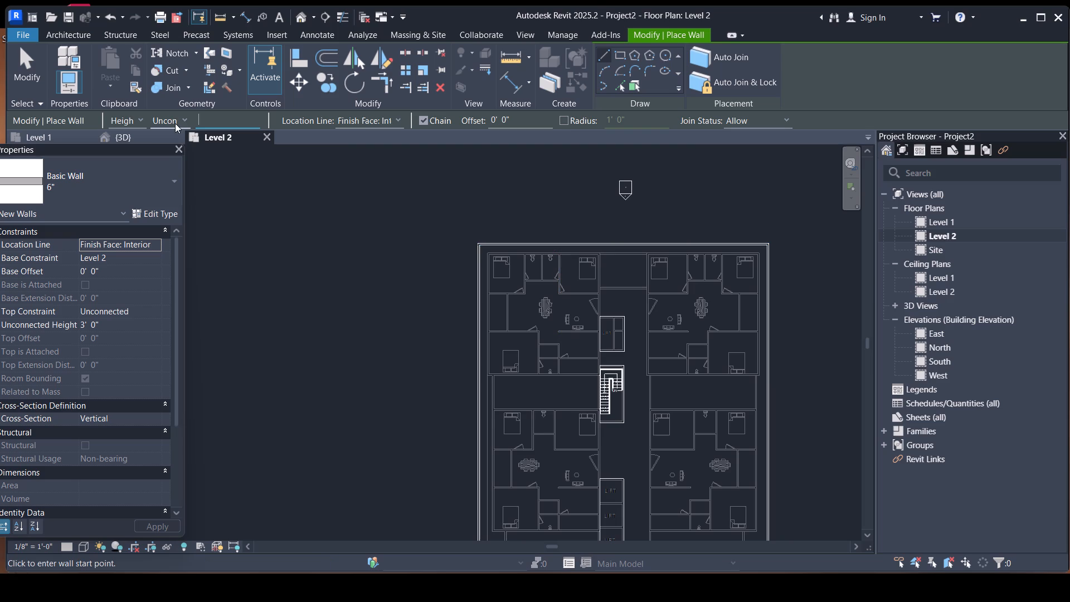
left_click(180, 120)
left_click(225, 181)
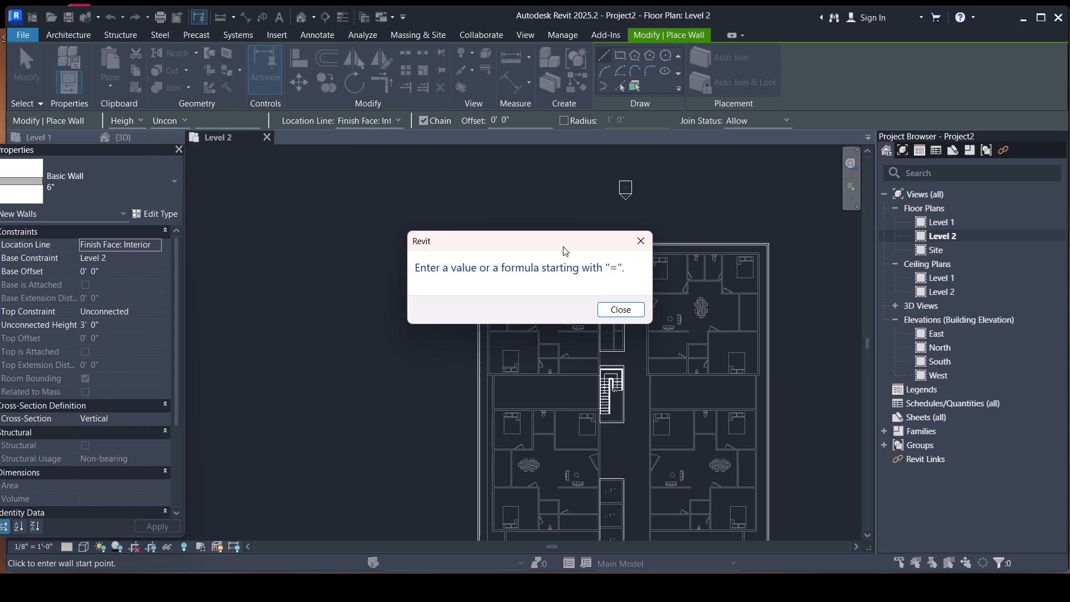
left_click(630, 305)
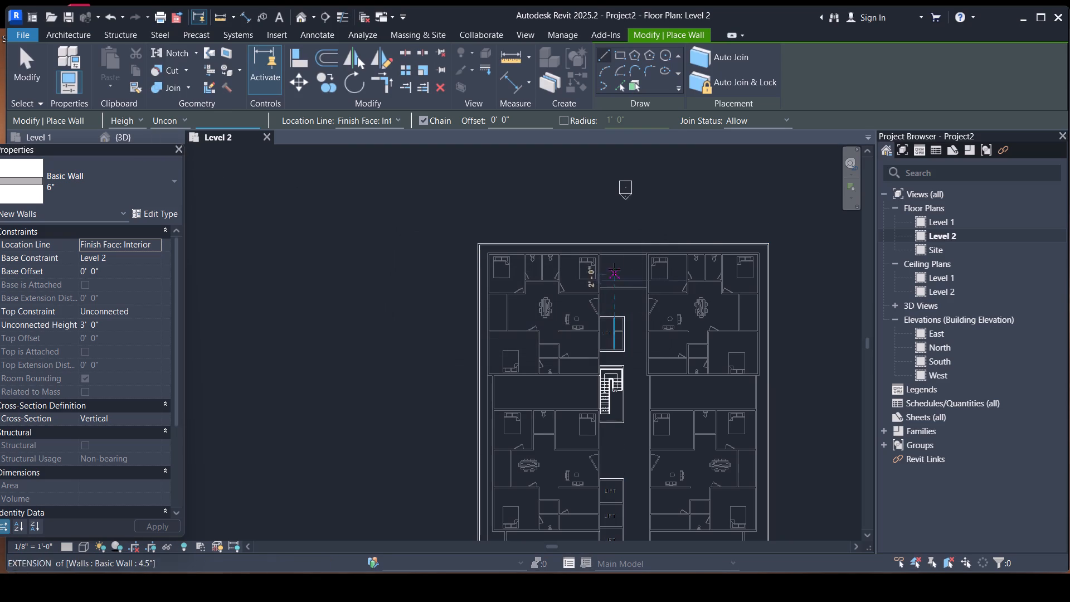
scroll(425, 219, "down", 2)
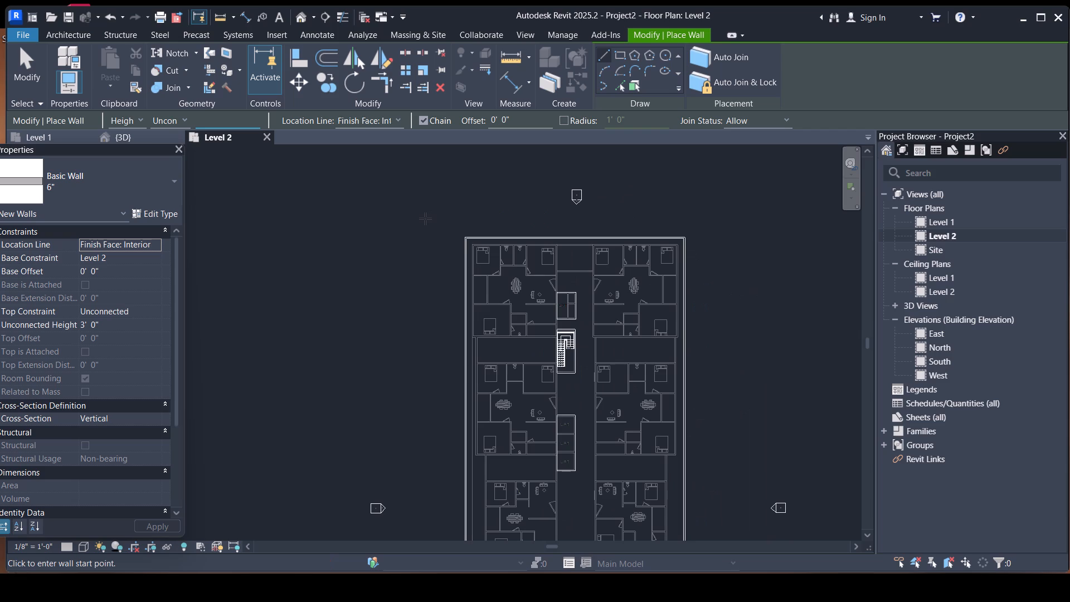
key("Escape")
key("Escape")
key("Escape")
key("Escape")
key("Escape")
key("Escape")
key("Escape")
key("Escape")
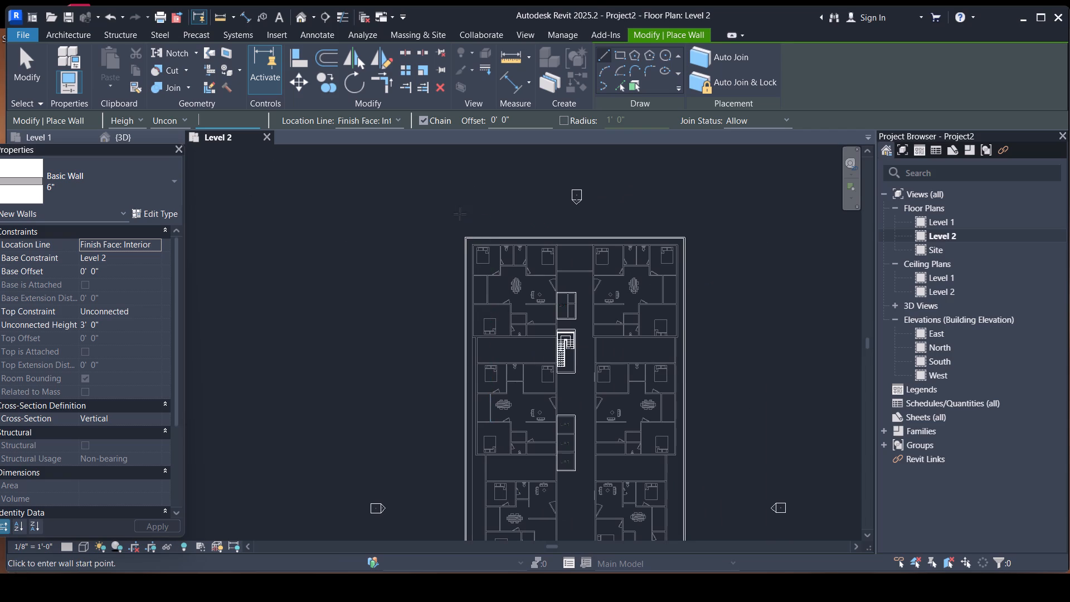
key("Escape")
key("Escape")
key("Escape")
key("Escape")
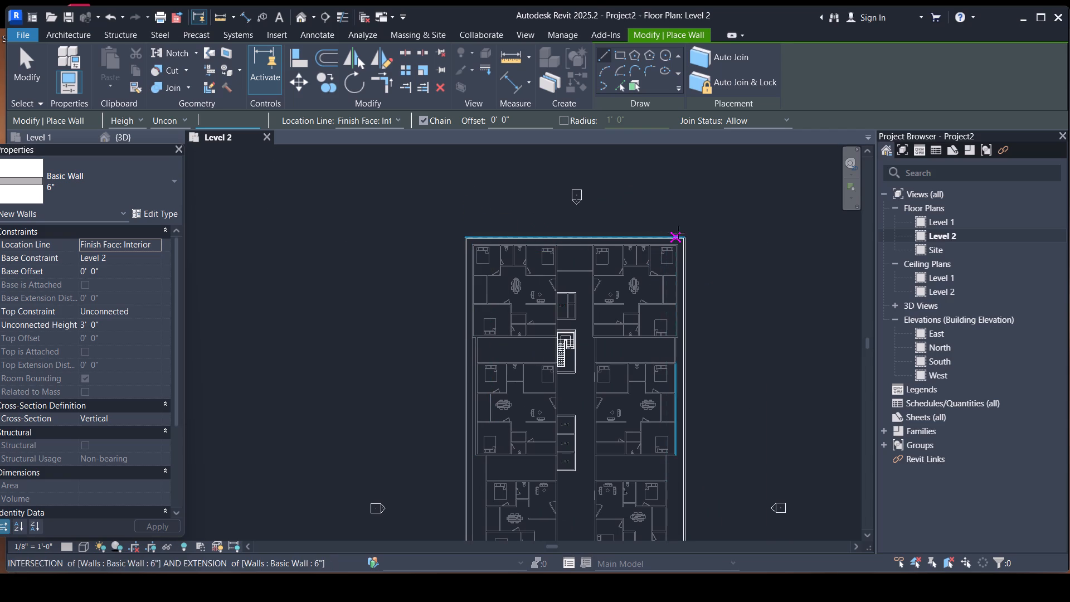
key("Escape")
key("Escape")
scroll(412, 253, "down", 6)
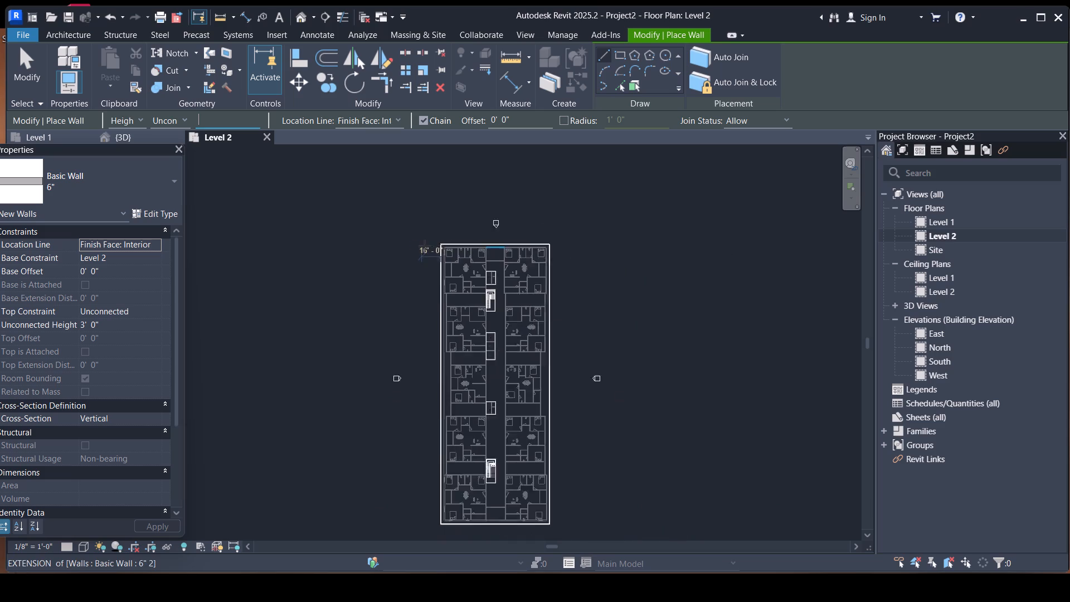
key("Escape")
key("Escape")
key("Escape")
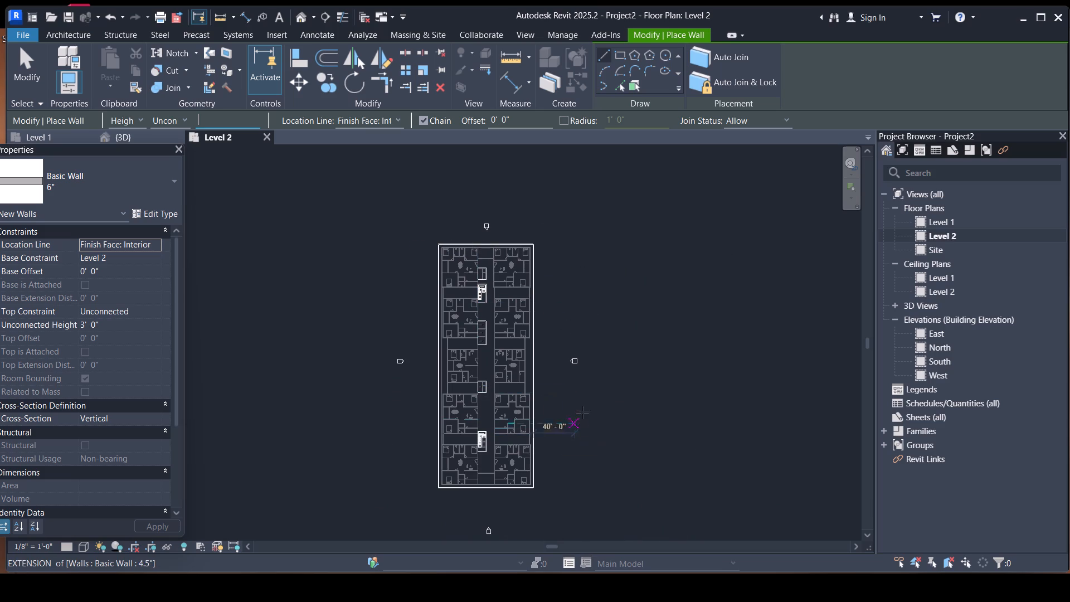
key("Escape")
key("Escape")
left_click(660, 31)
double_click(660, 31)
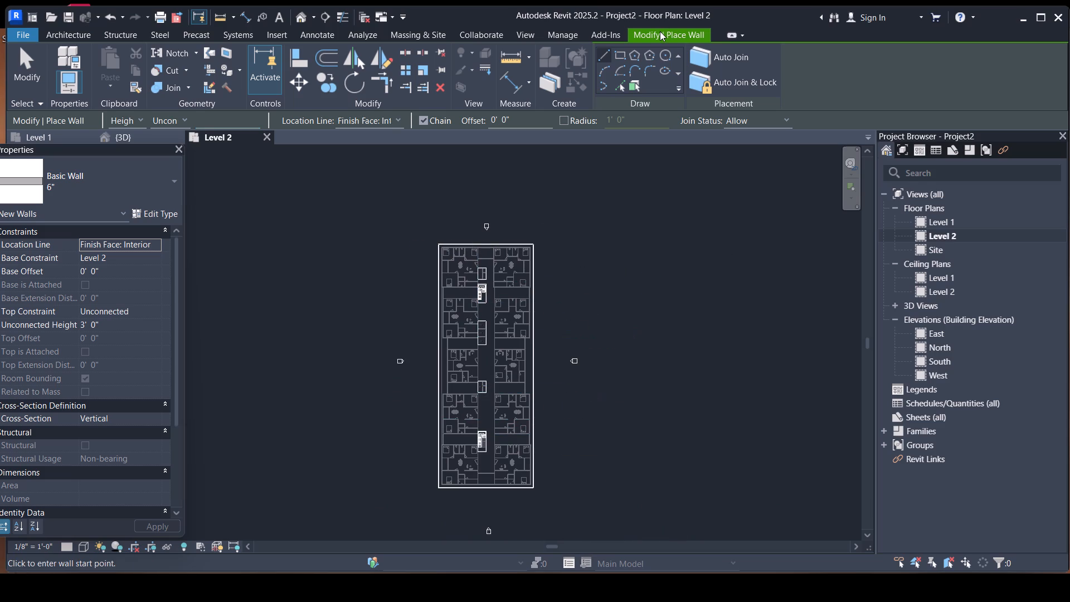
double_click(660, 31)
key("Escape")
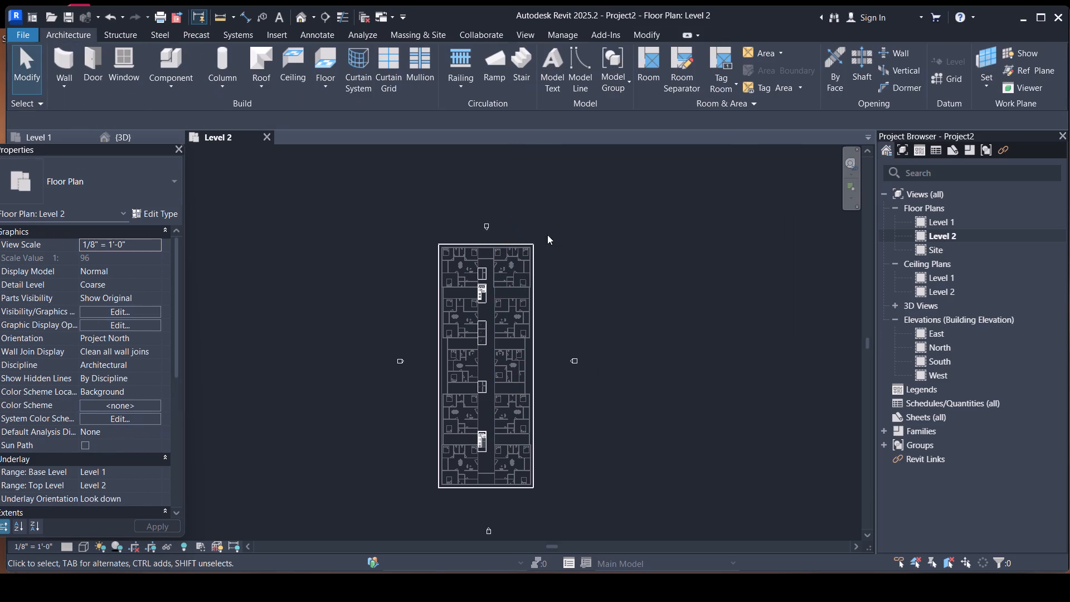
Delete the four 6" perimeter walls along the roof slab's east, north, west and south edges in the Level 2 plan.
left_click(534, 249)
key("Delete")
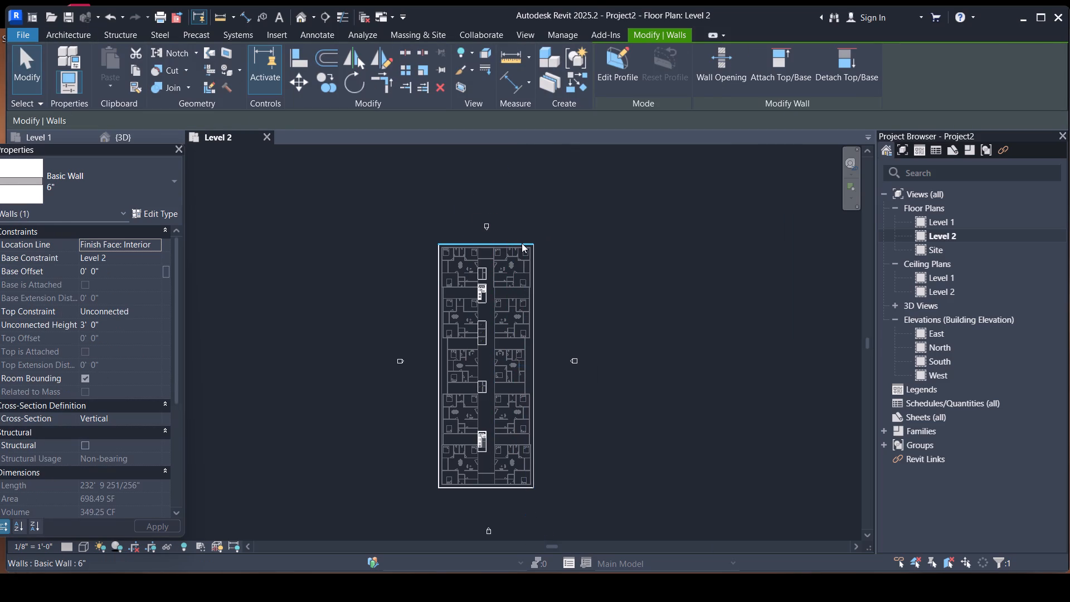
left_click(521, 243)
key("Delete")
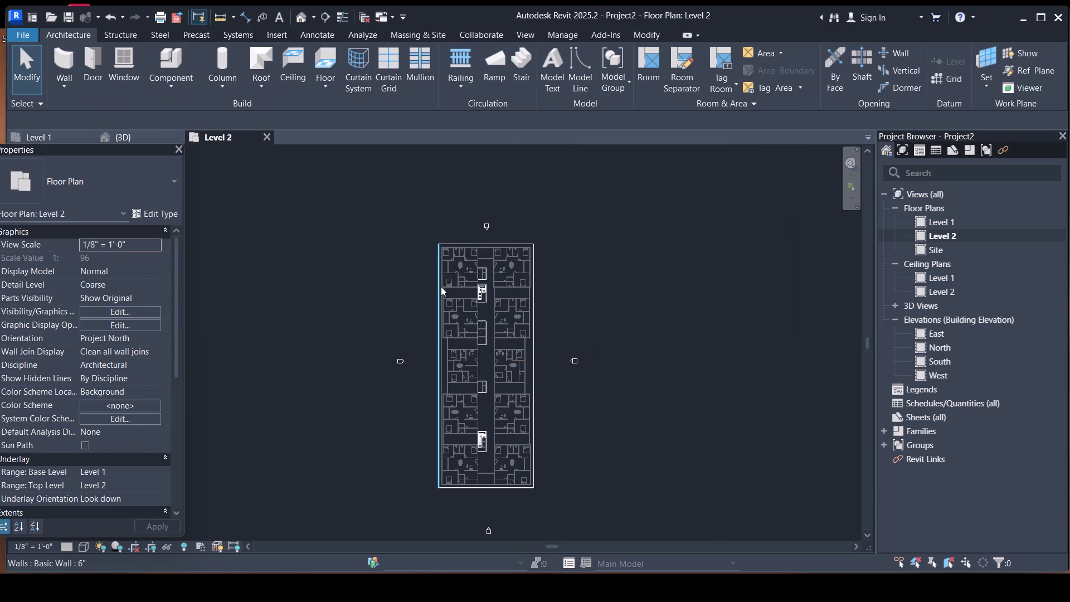
left_click(441, 287)
key("Delete")
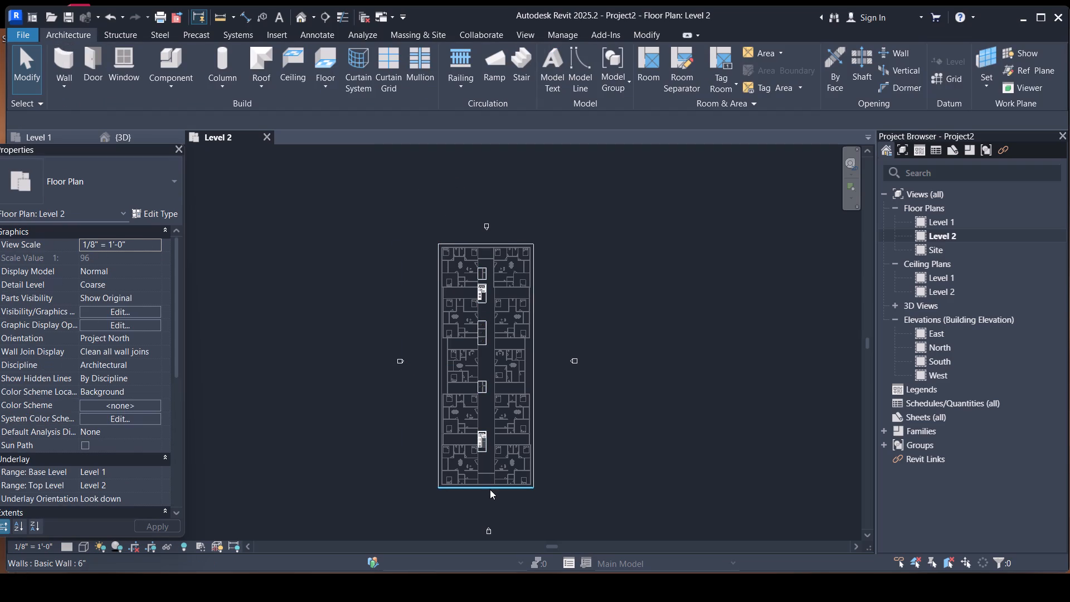
left_click(490, 489)
key("Delete")
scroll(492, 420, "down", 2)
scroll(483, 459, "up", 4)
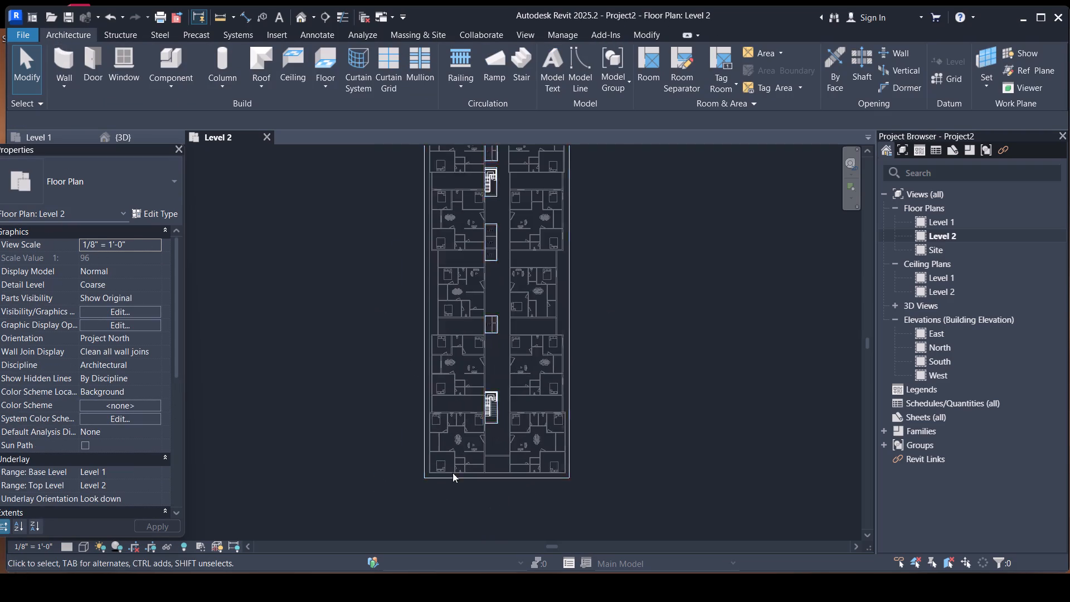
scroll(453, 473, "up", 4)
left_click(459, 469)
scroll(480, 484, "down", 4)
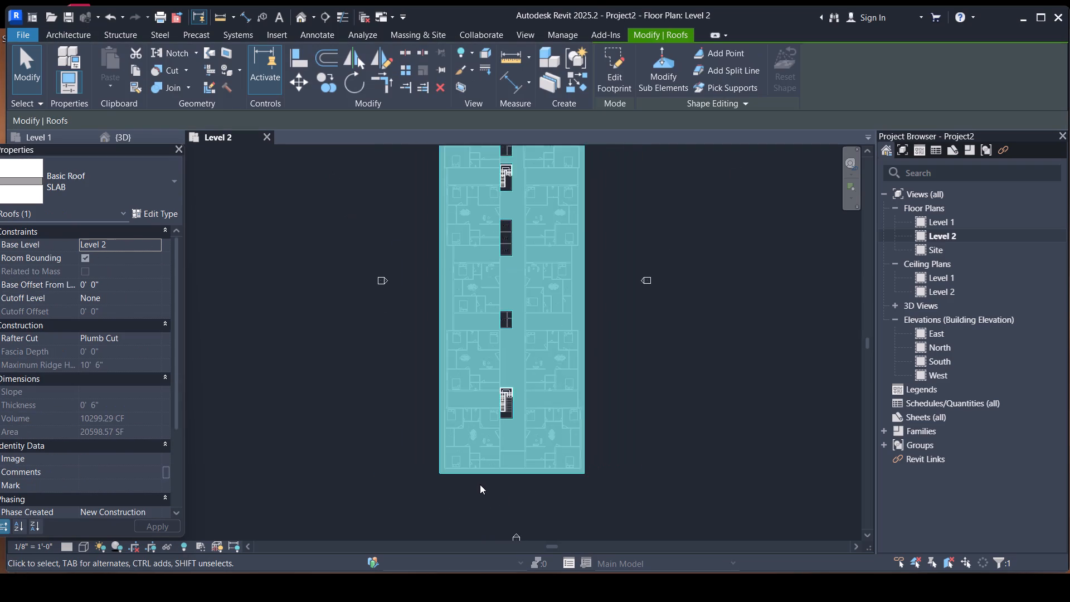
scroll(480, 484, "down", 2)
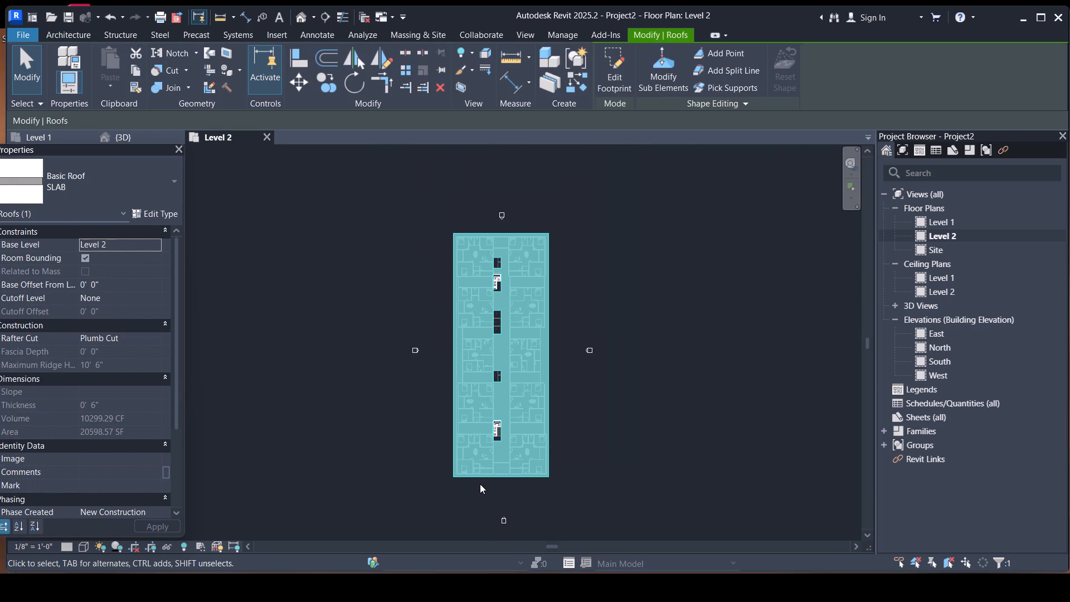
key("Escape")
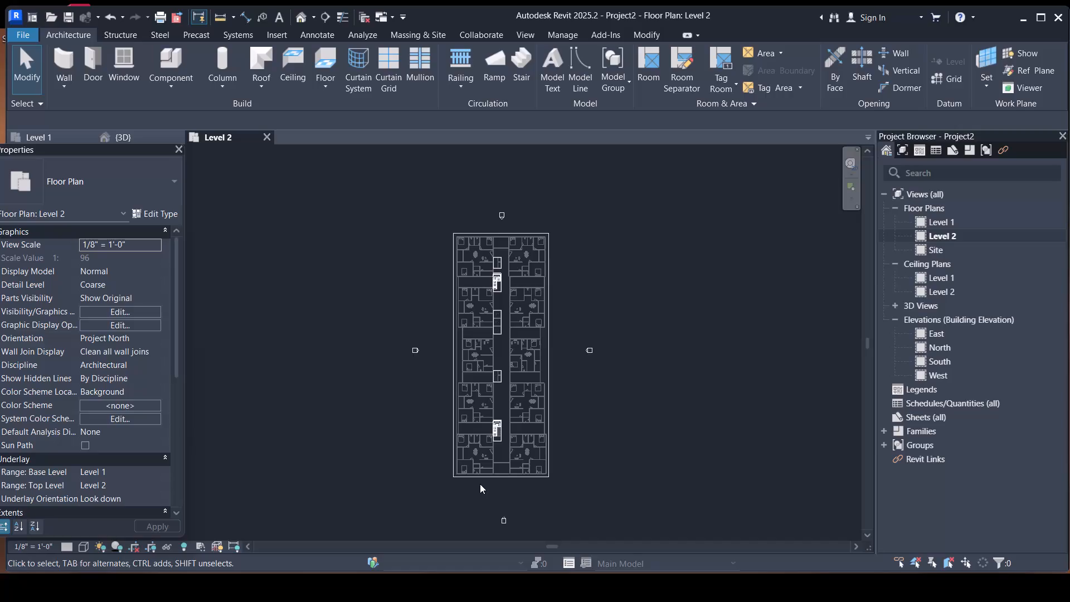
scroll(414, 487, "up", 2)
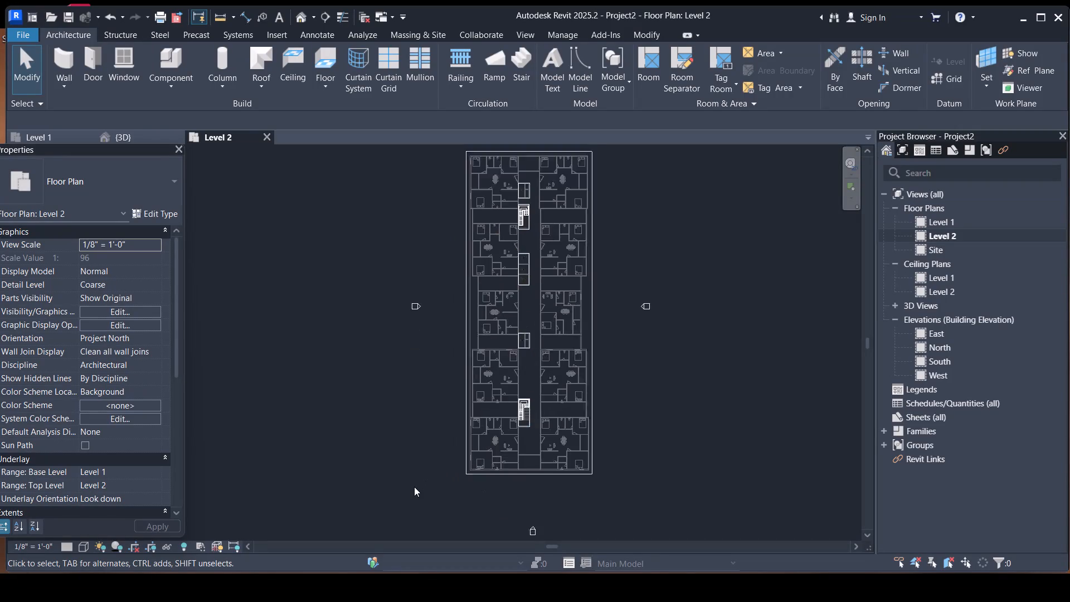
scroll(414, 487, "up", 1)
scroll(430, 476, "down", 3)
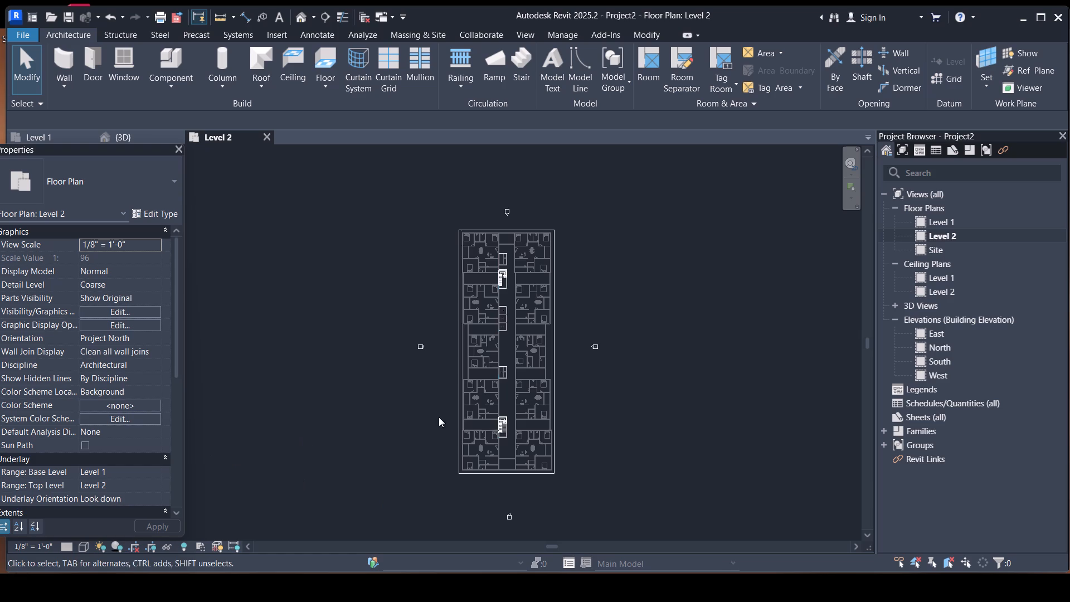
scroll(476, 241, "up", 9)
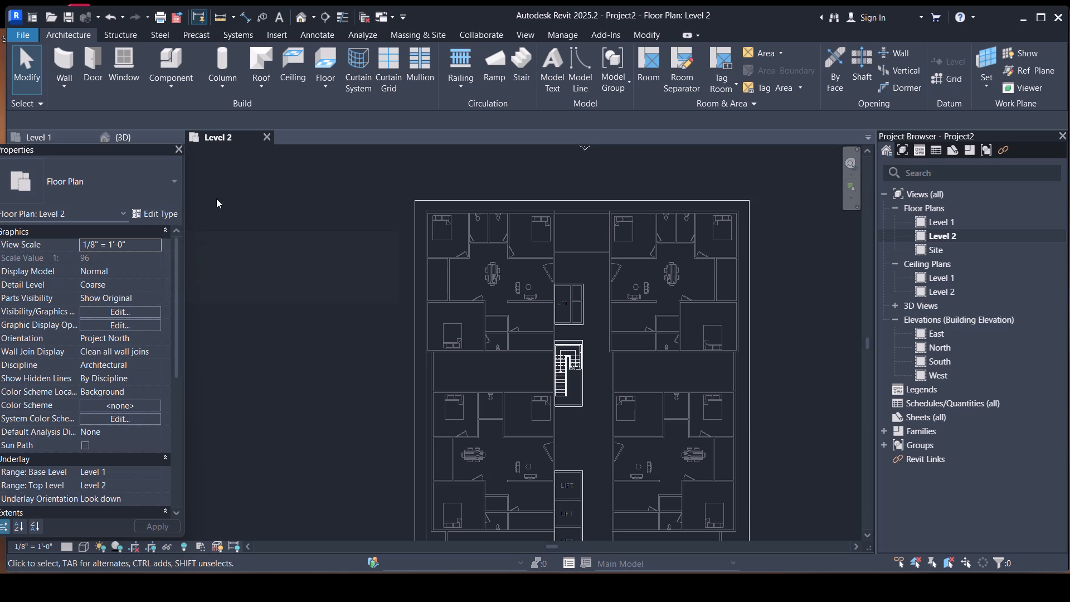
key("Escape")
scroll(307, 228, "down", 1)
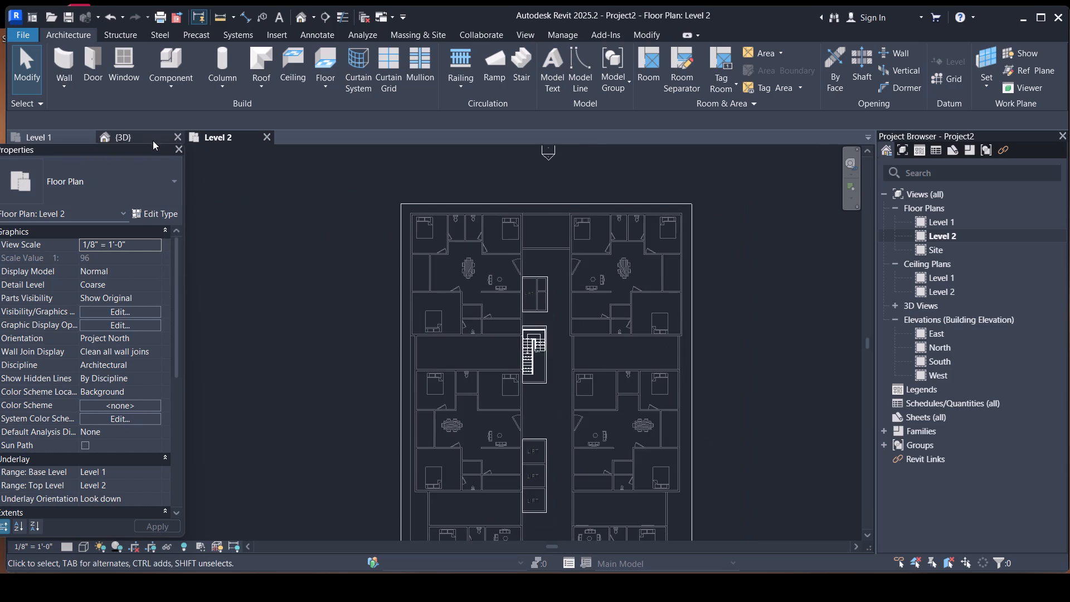
Examine the roof slab's edges and corners and the exterior walls beneath it in the 3D view.
double_click(153, 138)
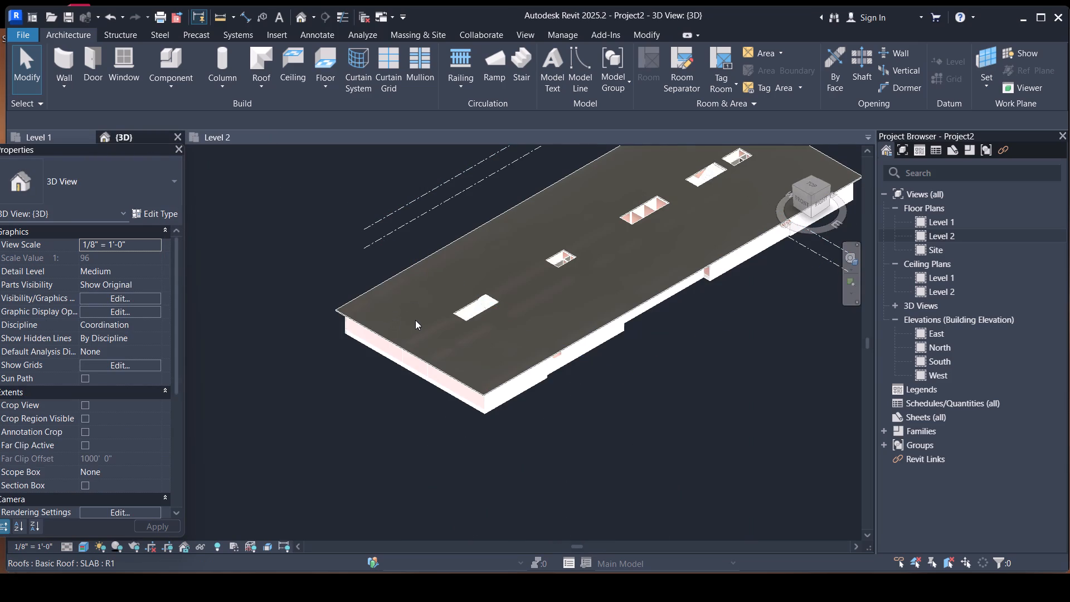
scroll(473, 375, "up", 5)
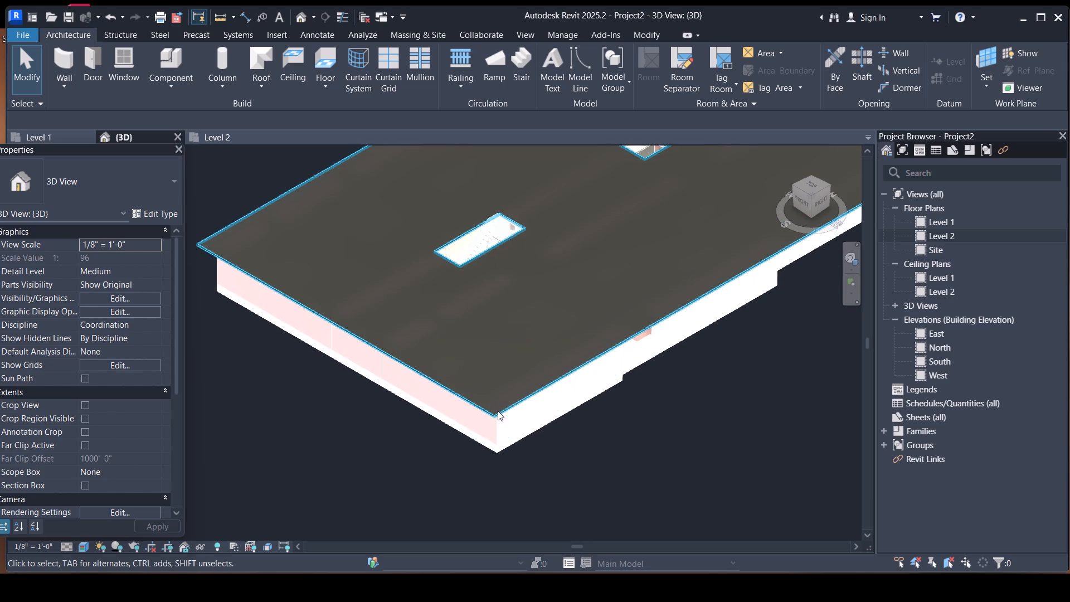
left_click(495, 410)
scroll(427, 440, "down", 8)
key("Escape")
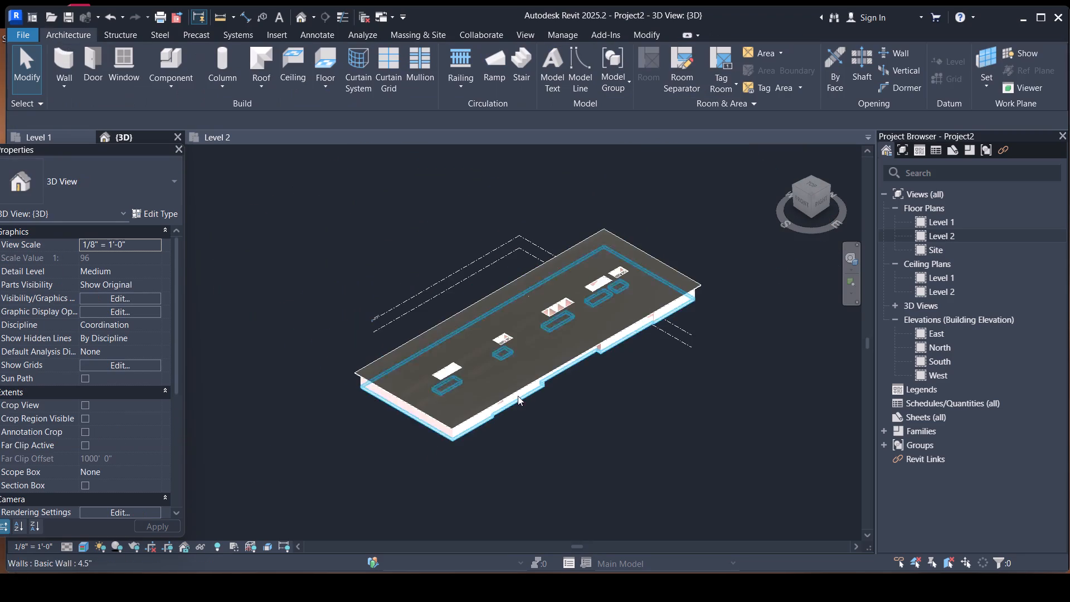
scroll(498, 390, "up", 3)
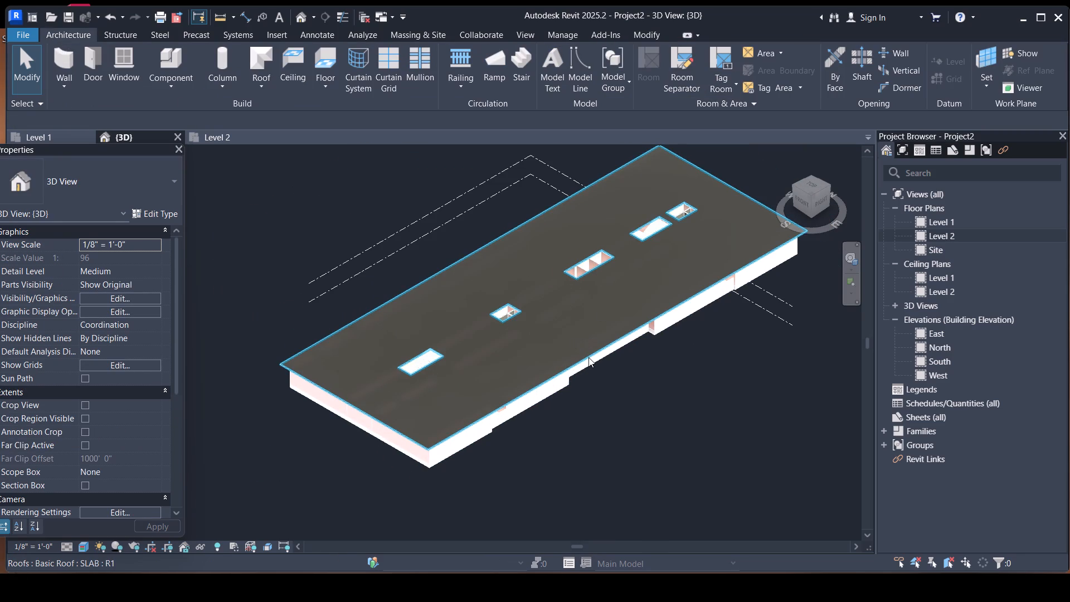
left_click(569, 366)
key("Escape")
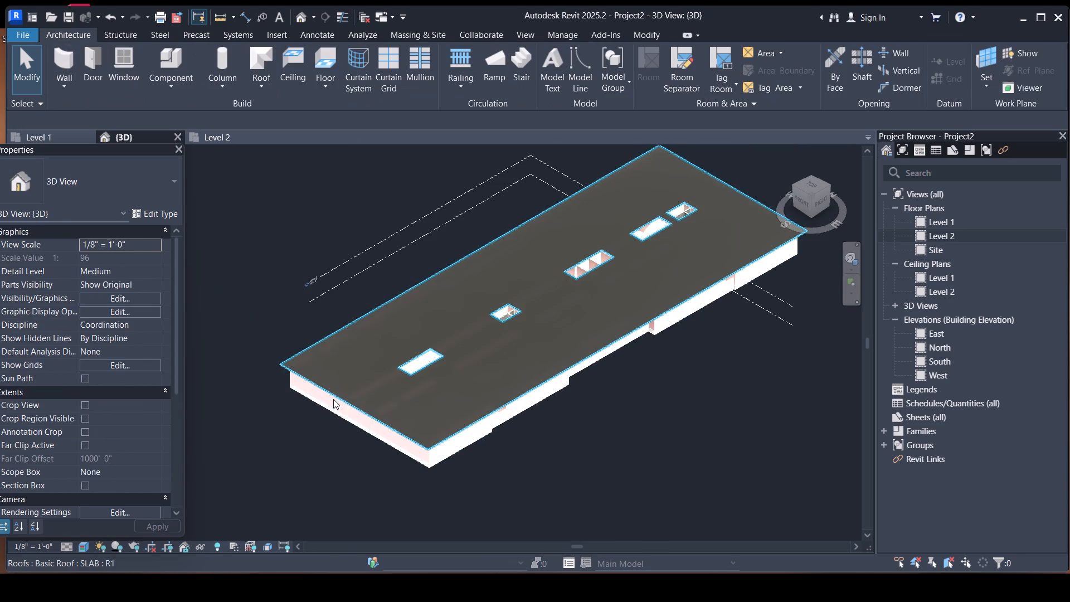
scroll(300, 424, "up", 4)
left_click(401, 392)
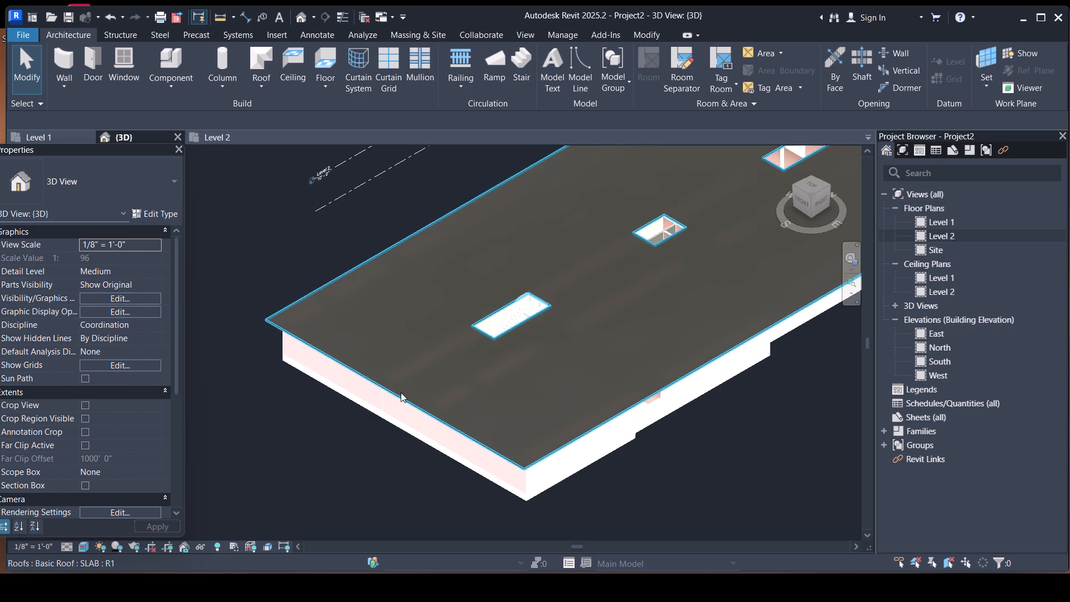
key("Escape")
scroll(322, 423, "down", 5)
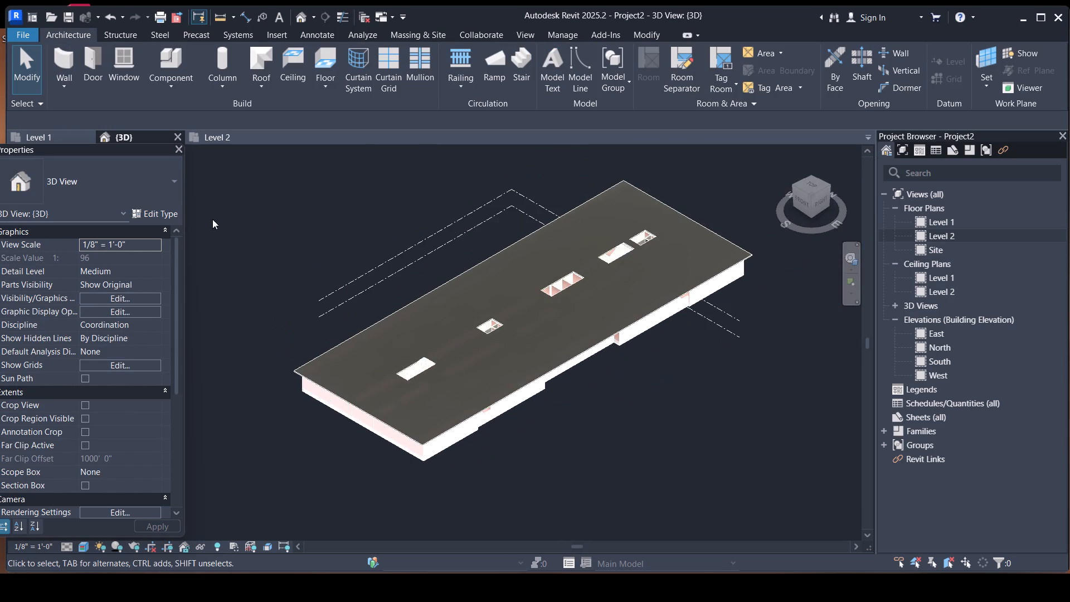
scroll(419, 439, "up", 4)
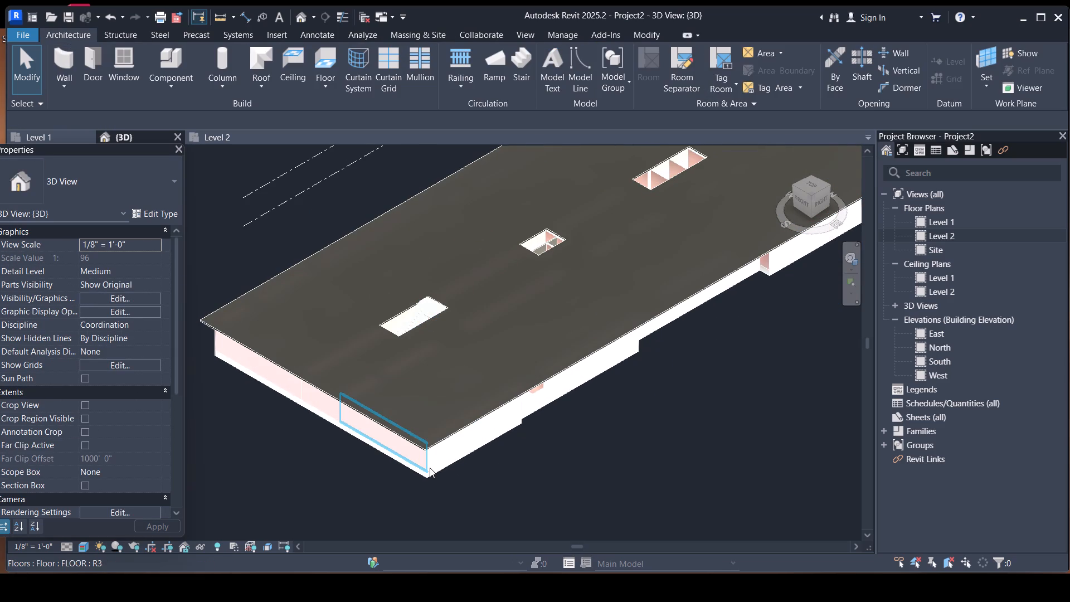
scroll(417, 454, "up", 6)
scroll(454, 440, "down", 9)
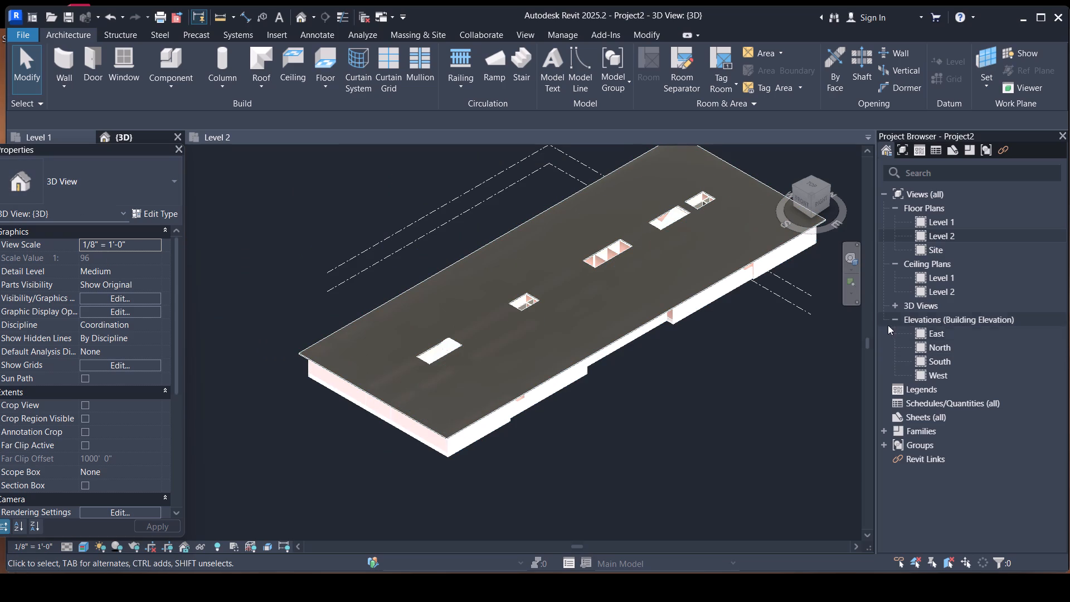
In the South elevation, select all elements crossing the storey between Level 1 and Level 2 and make them one default-named model group.
double_click(945, 360)
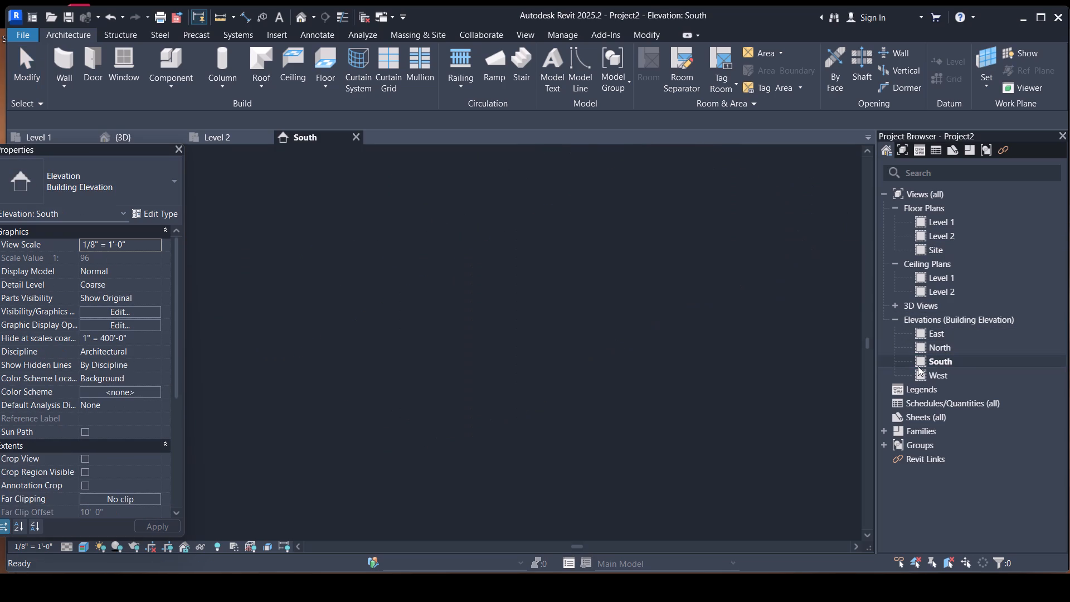
scroll(599, 362, "down", 3)
scroll(670, 356, "down", 2)
scroll(506, 362, "up", 4)
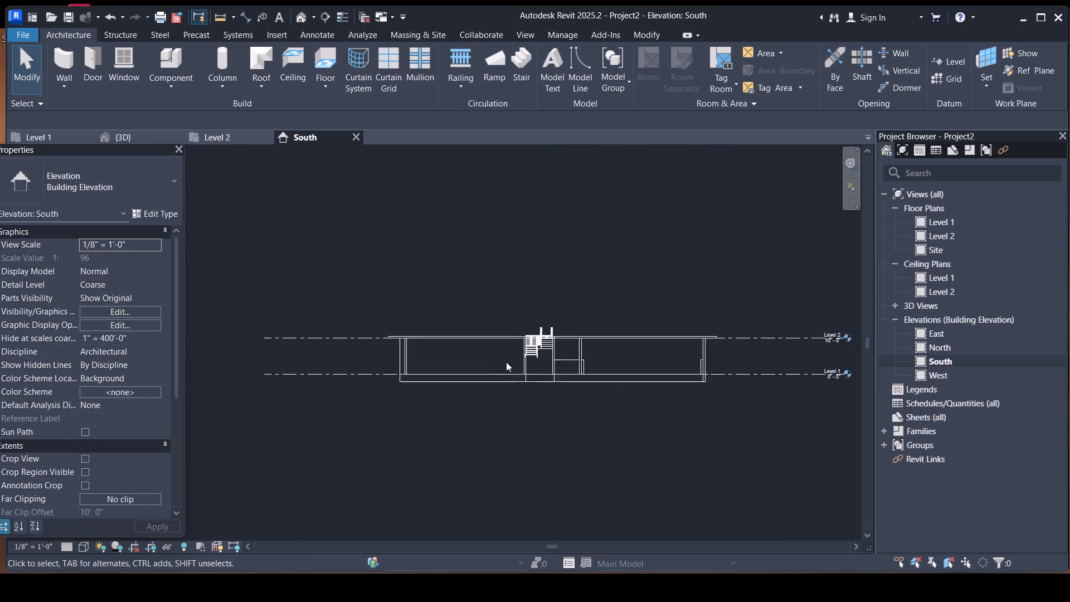
scroll(506, 362, "up", 2)
scroll(395, 352, "down", 3)
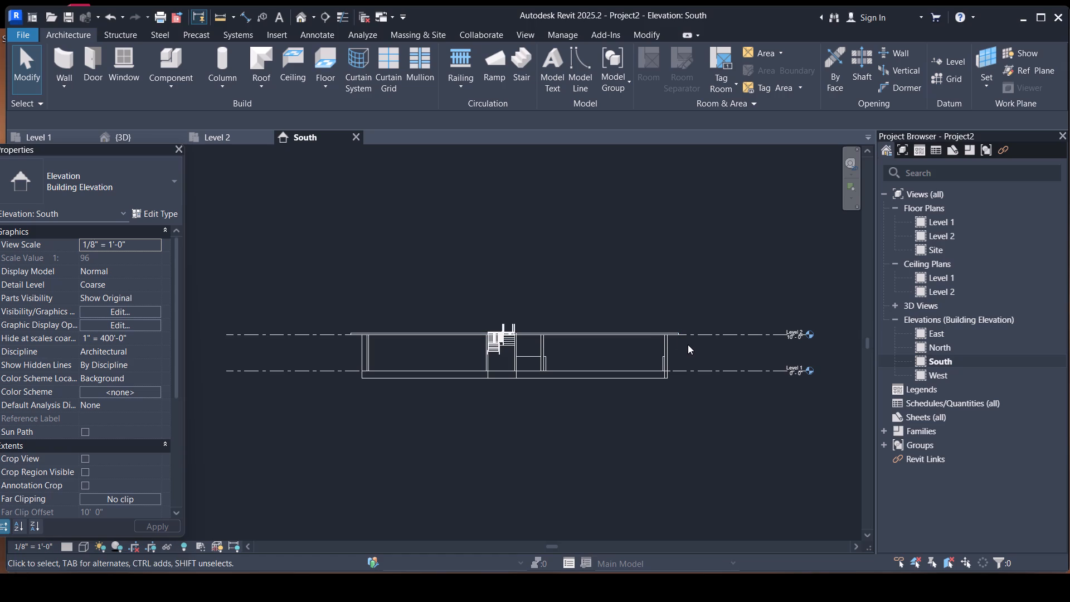
left_click_drag(688, 344, 314, 361)
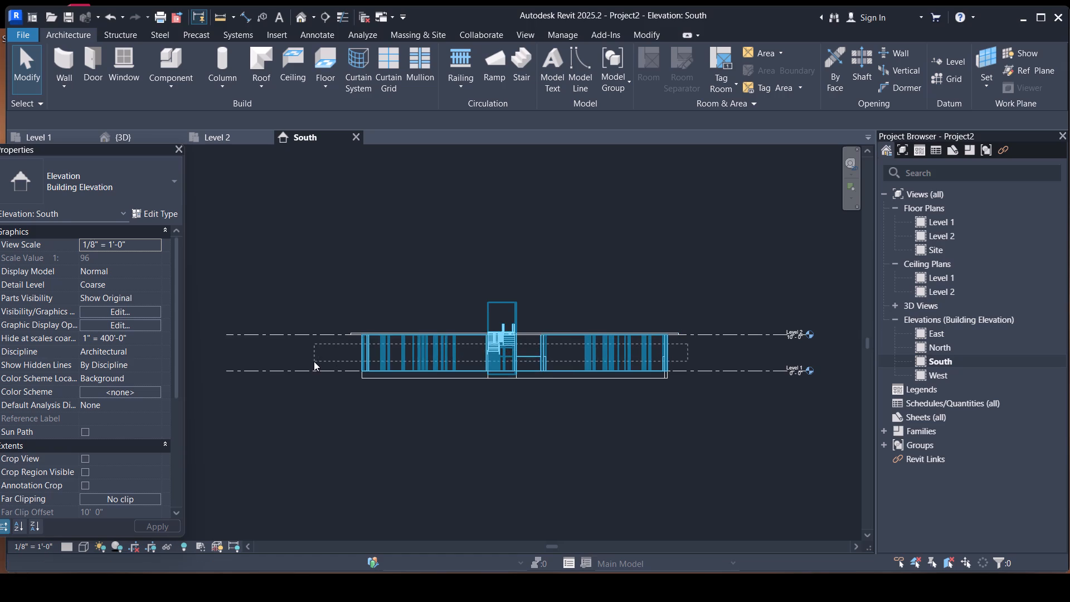
left_click_drag(314, 361, 313, 361)
left_click(581, 67)
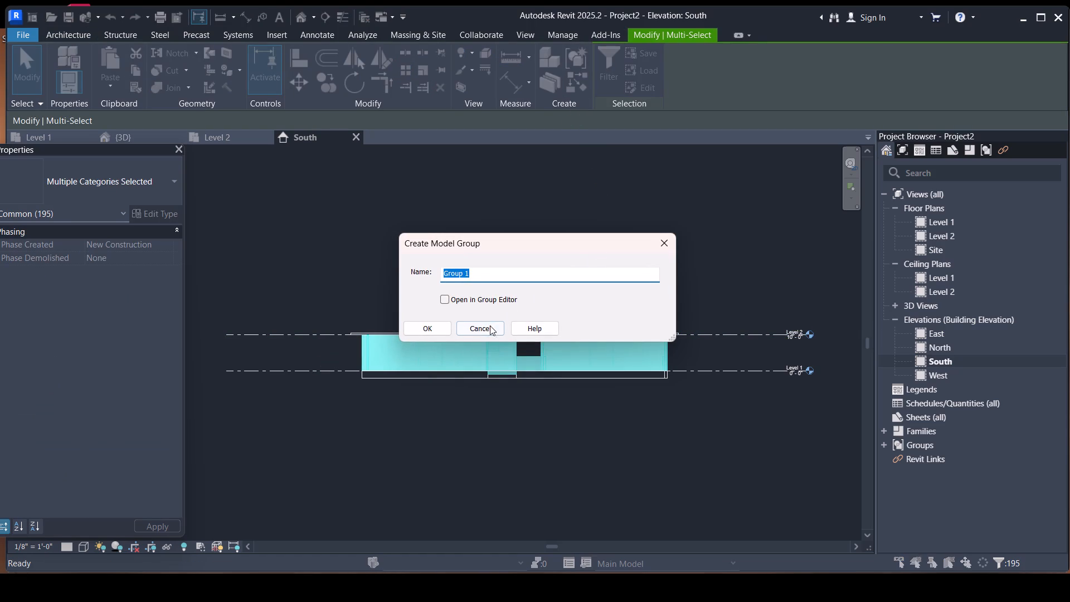
left_click(431, 328)
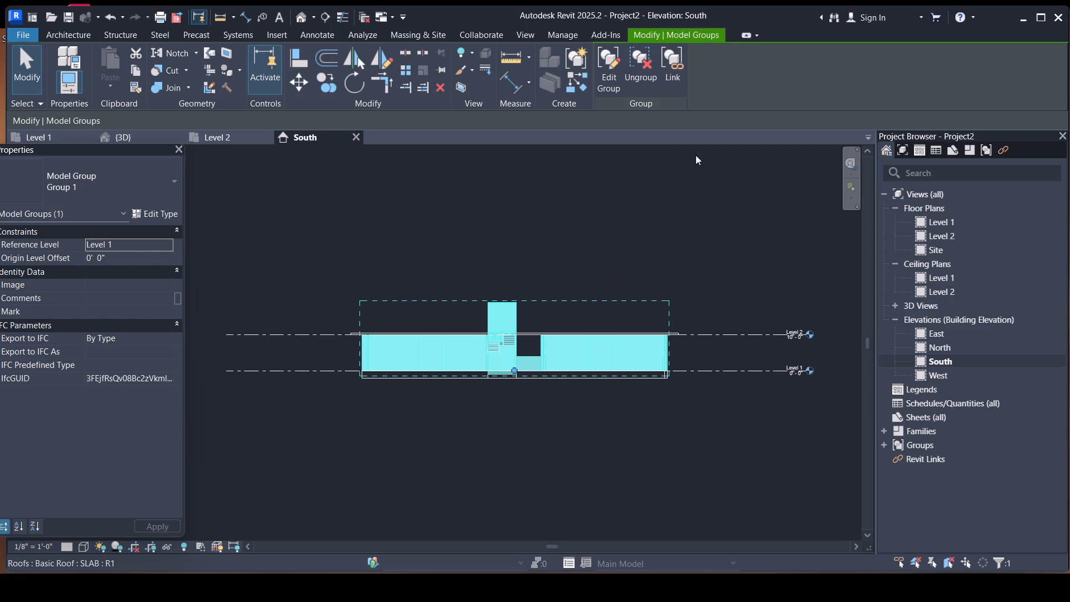
key("Escape")
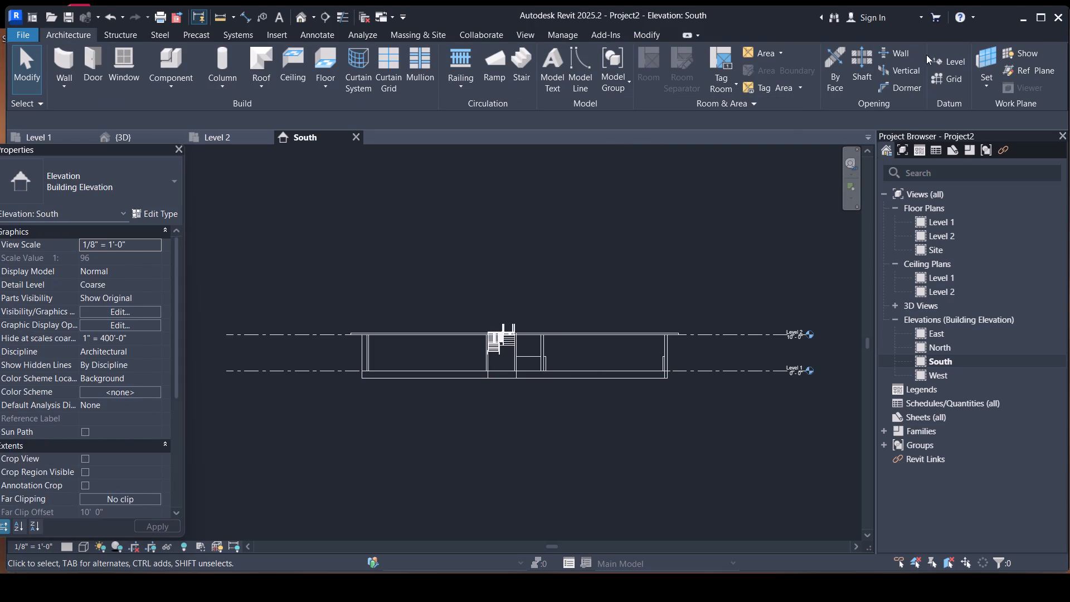
Add four levels above Level 2, each picked from the level below at a 10' offset, with plan views created.
left_click(942, 65)
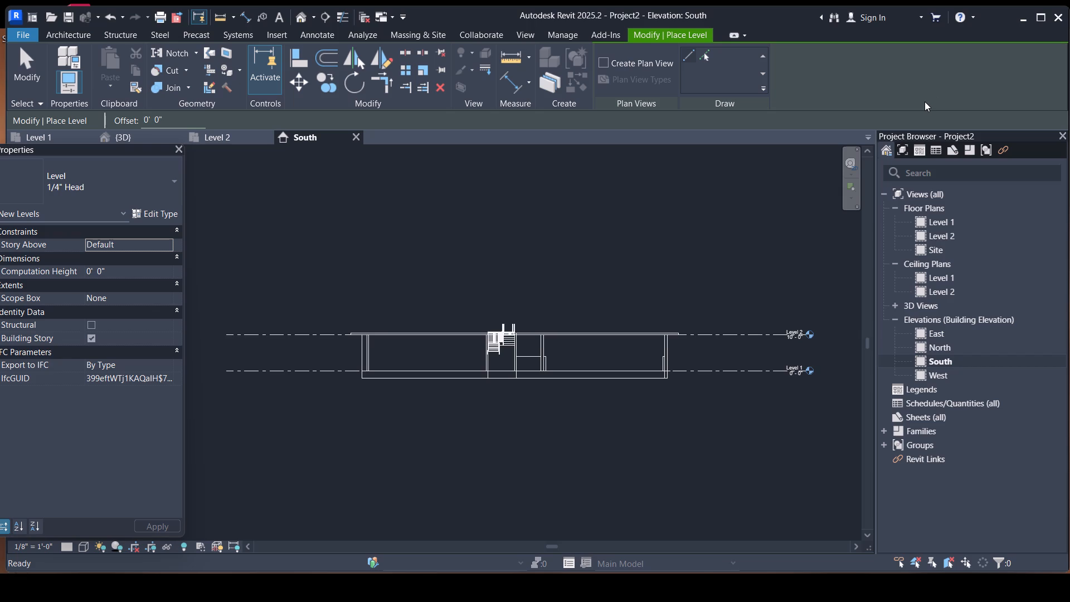
left_click(604, 65)
left_click(706, 56)
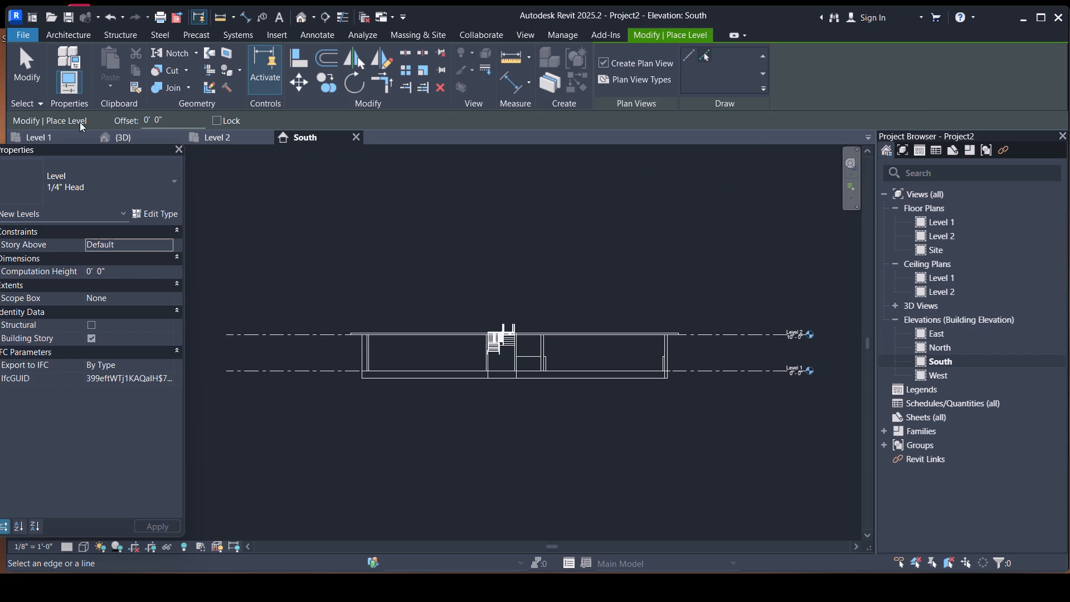
left_click(177, 122)
key("BackSpace")
key("BackSpace")
key("BackSpace")
key("BackSpace")
key("BackSpace")
key("BackSpace")
key("BackSpace")
key("BackSpace")
key("BackSpace")
key("BackSpace")
key("BackSpace")
key("BackSpace")
type("10'")
left_click(731, 331)
left_click(727, 299)
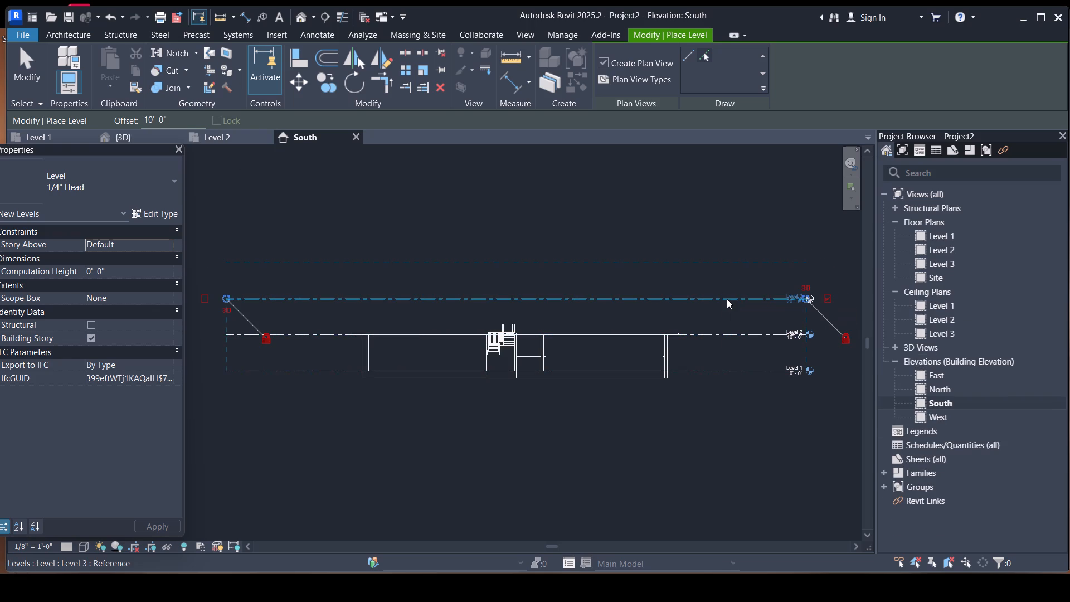
left_click(743, 260)
left_click(741, 225)
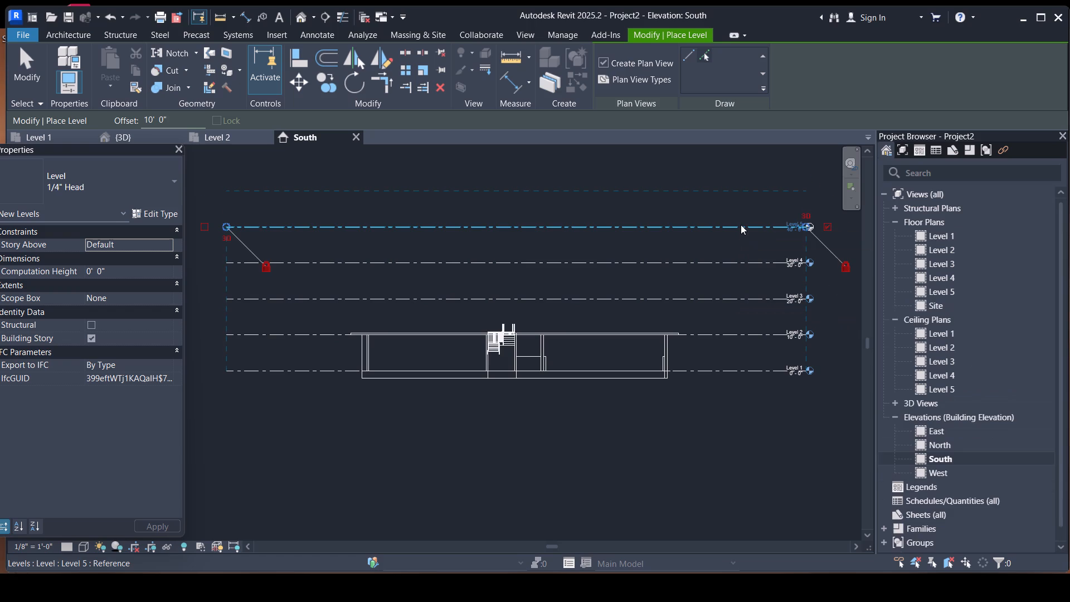
Add four more levels at the same 10' offset, continuing up from the 50' level to the 90' level.
scroll(761, 250, "down", 3)
middle_click_drag(761, 250, 703, 383)
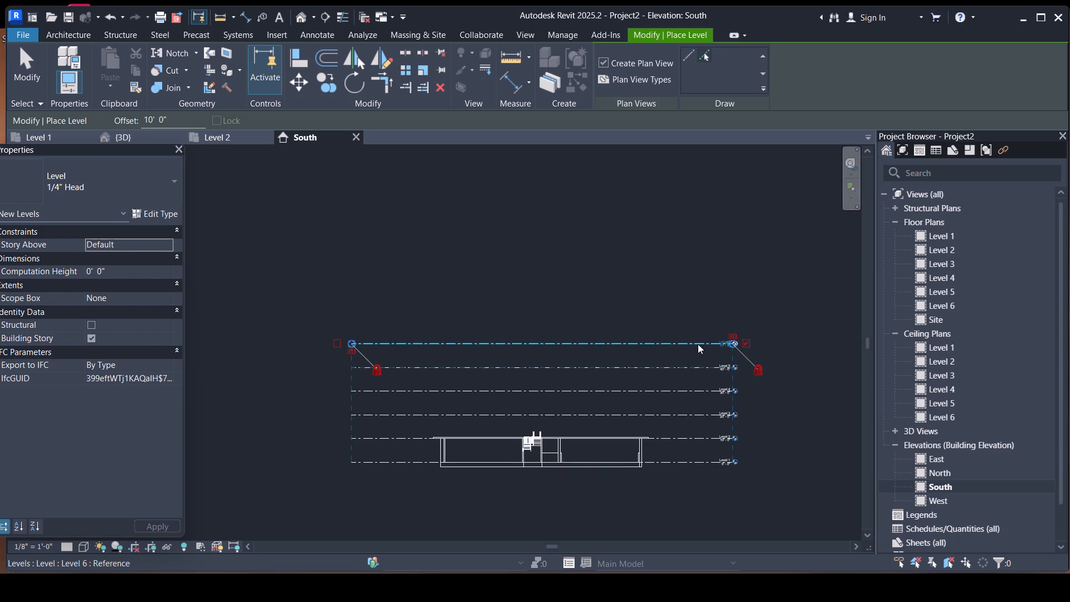
left_click(700, 342)
left_click(694, 319)
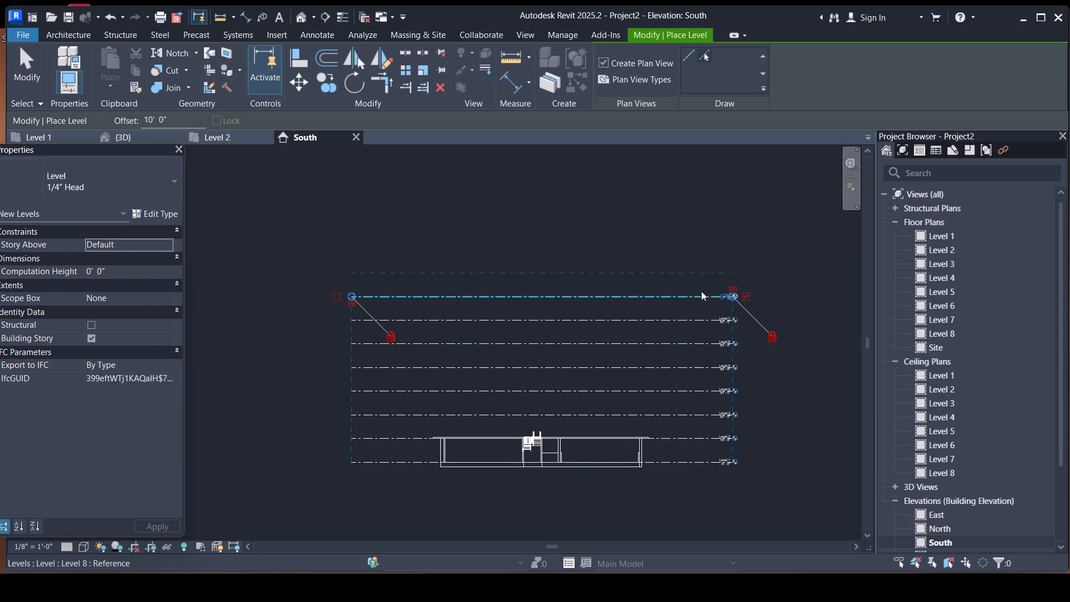
left_click(697, 296)
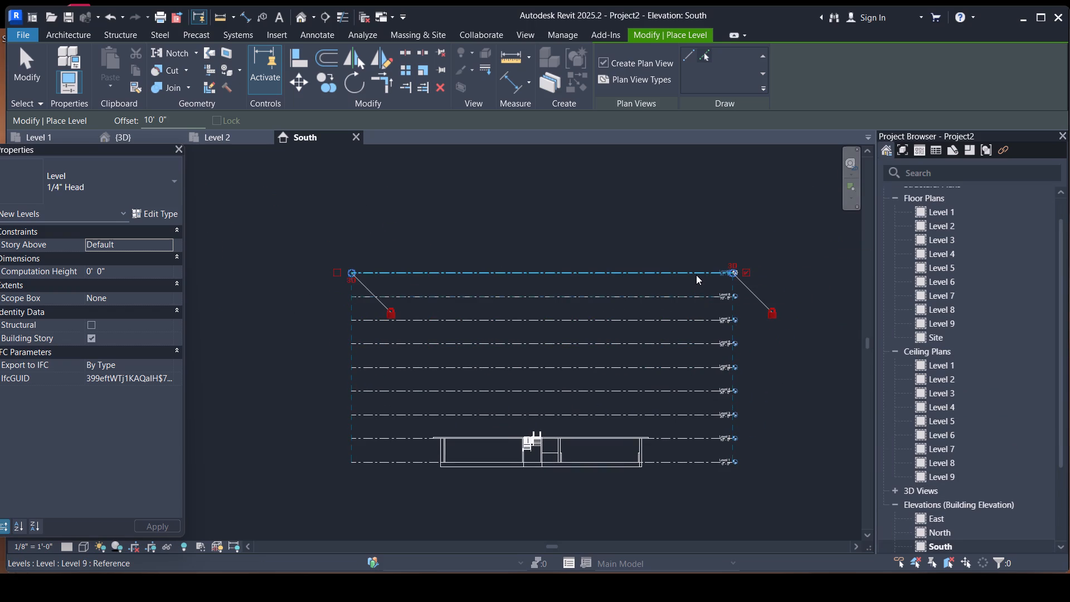
scroll(699, 293, "up", 4)
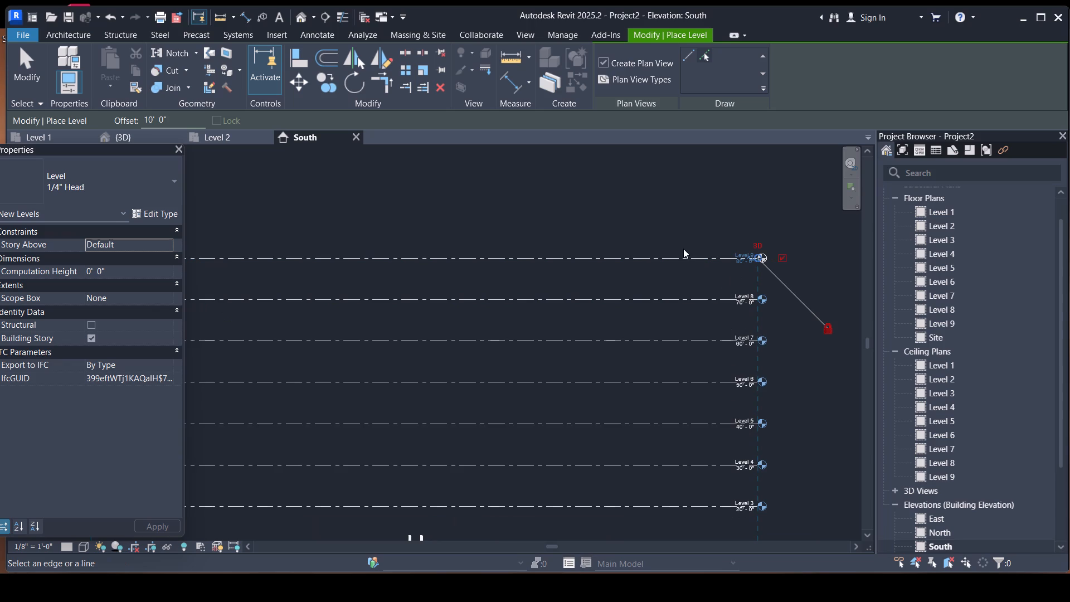
left_click(677, 254)
key("Escape")
scroll(695, 240, "down", 6)
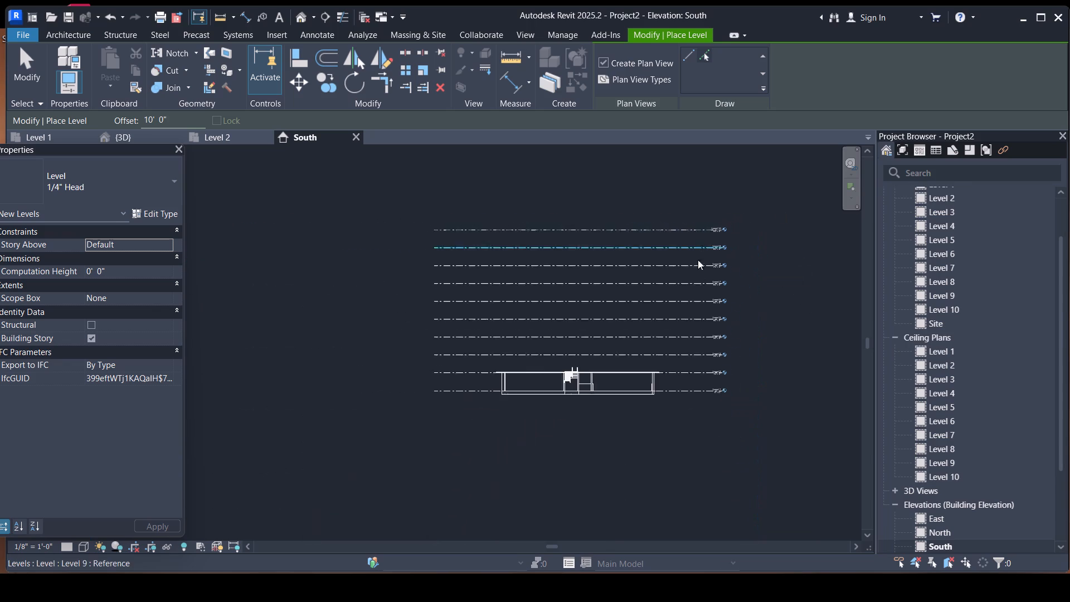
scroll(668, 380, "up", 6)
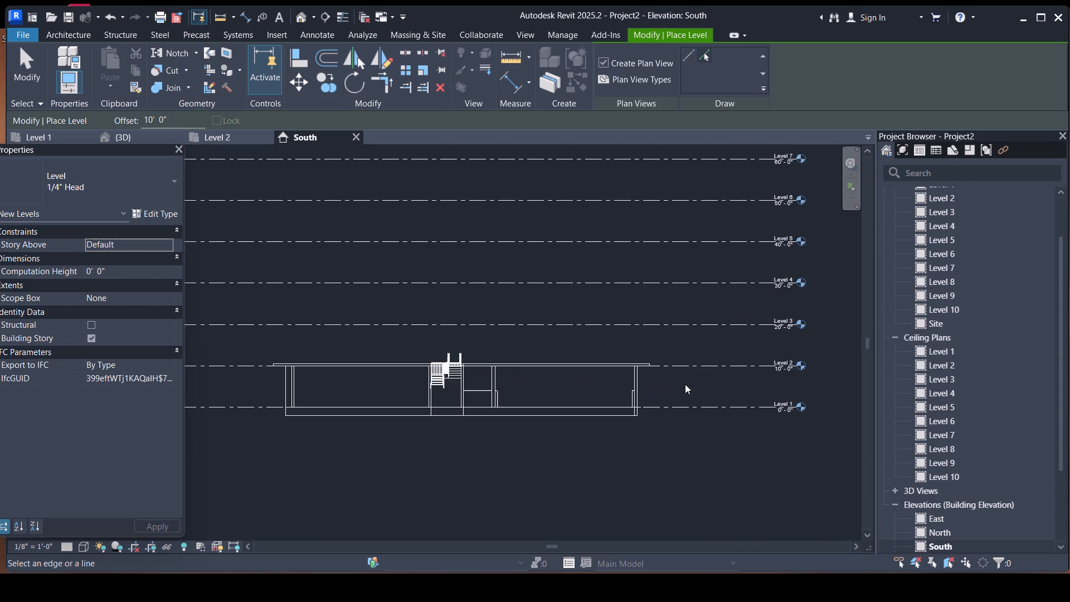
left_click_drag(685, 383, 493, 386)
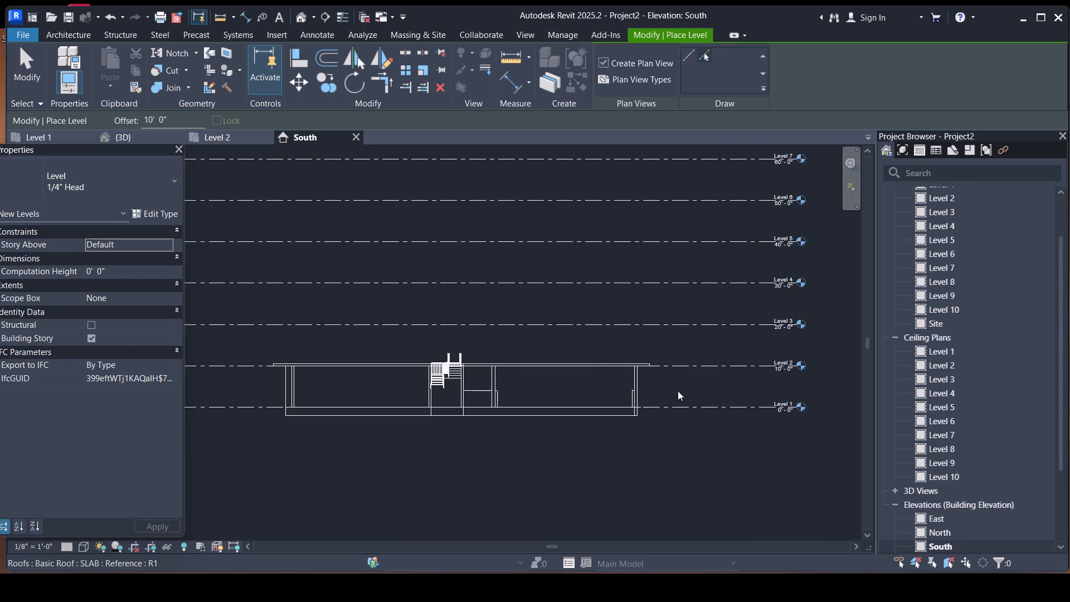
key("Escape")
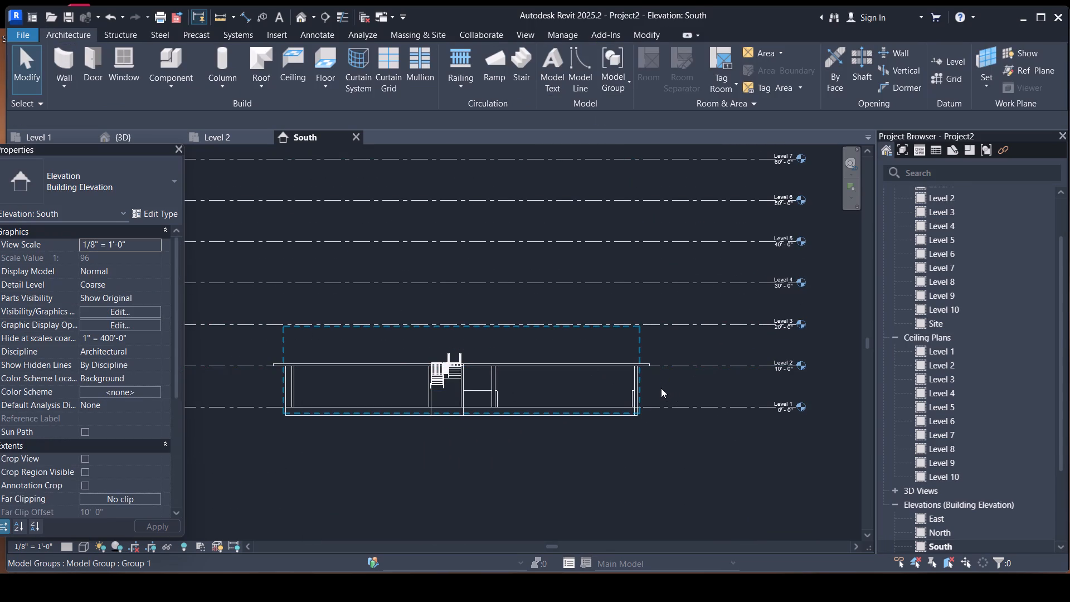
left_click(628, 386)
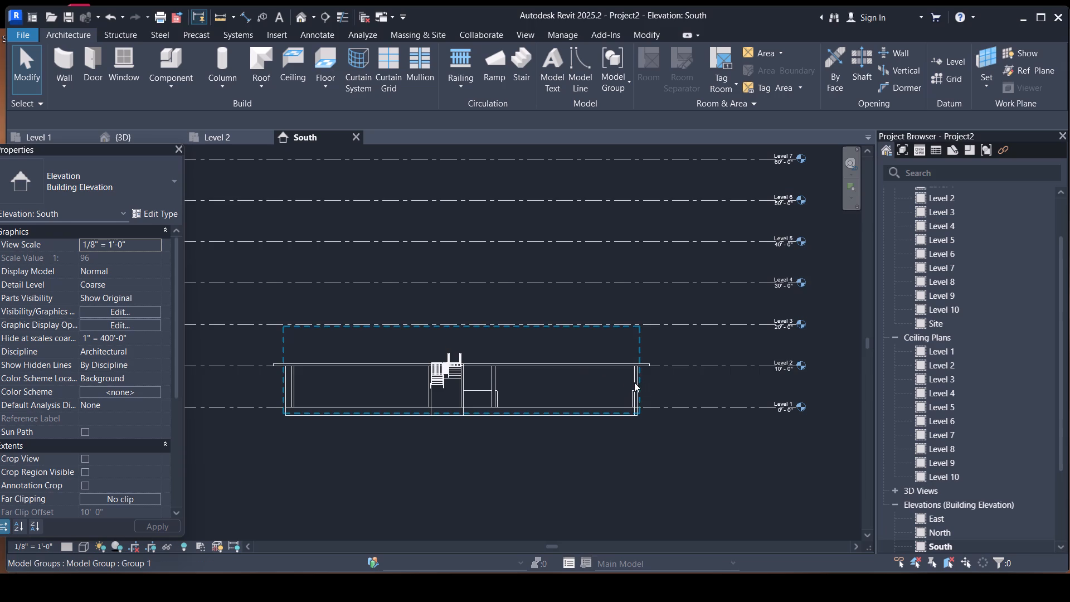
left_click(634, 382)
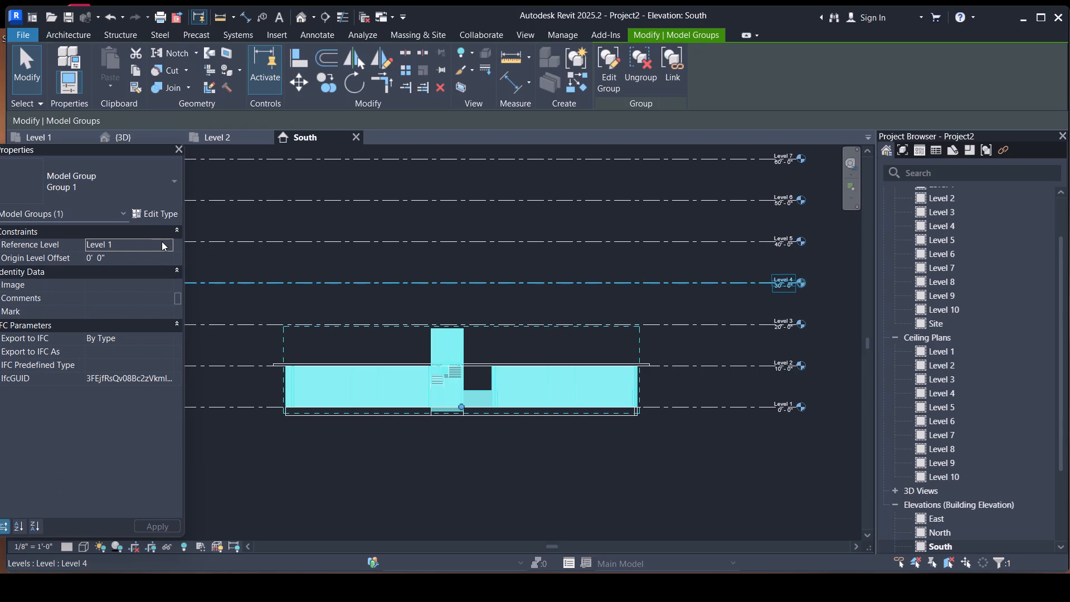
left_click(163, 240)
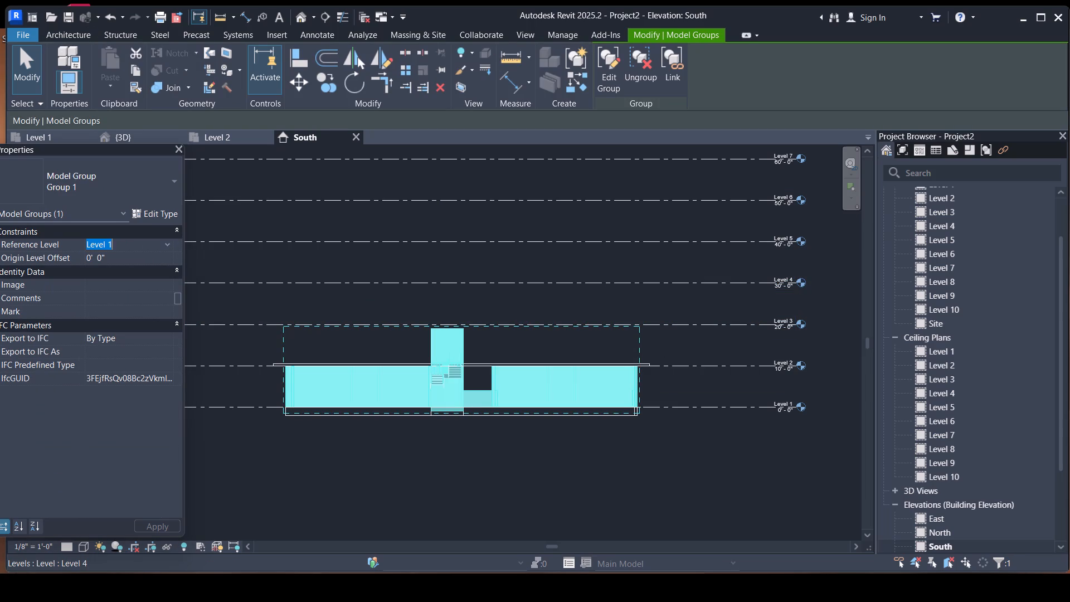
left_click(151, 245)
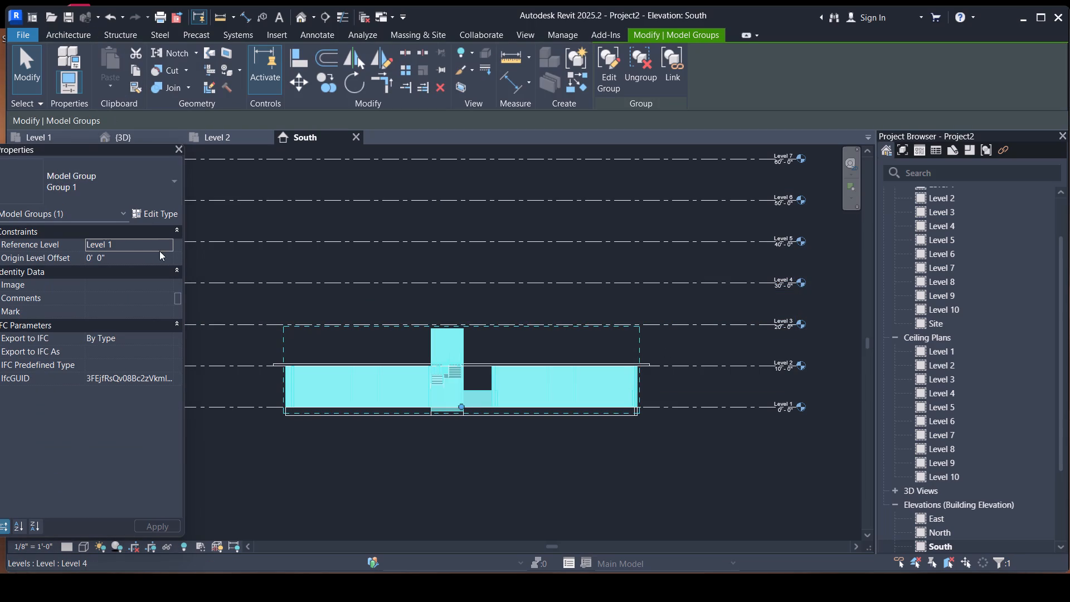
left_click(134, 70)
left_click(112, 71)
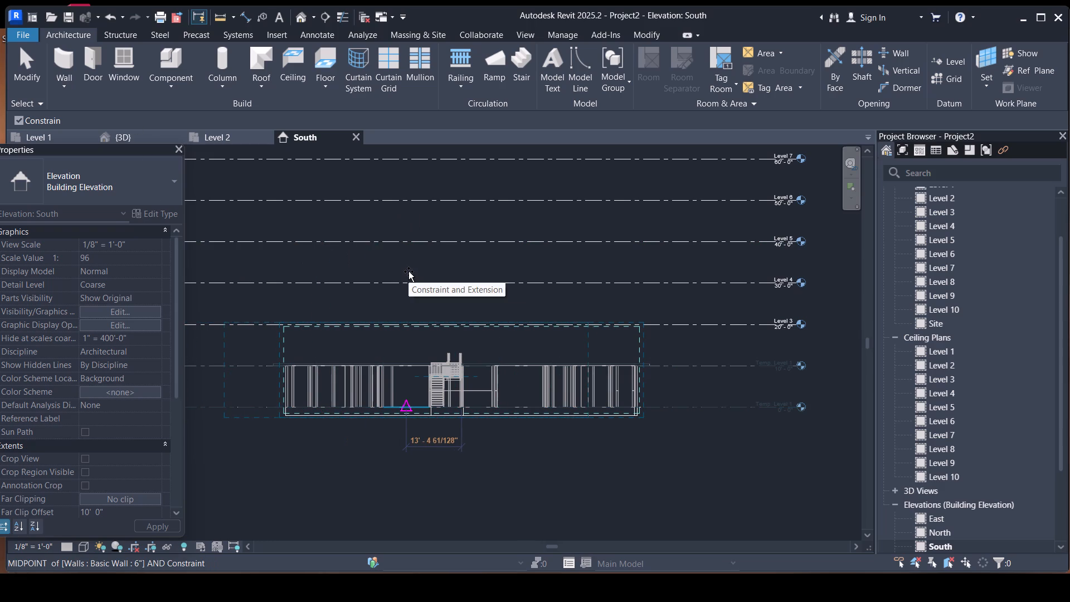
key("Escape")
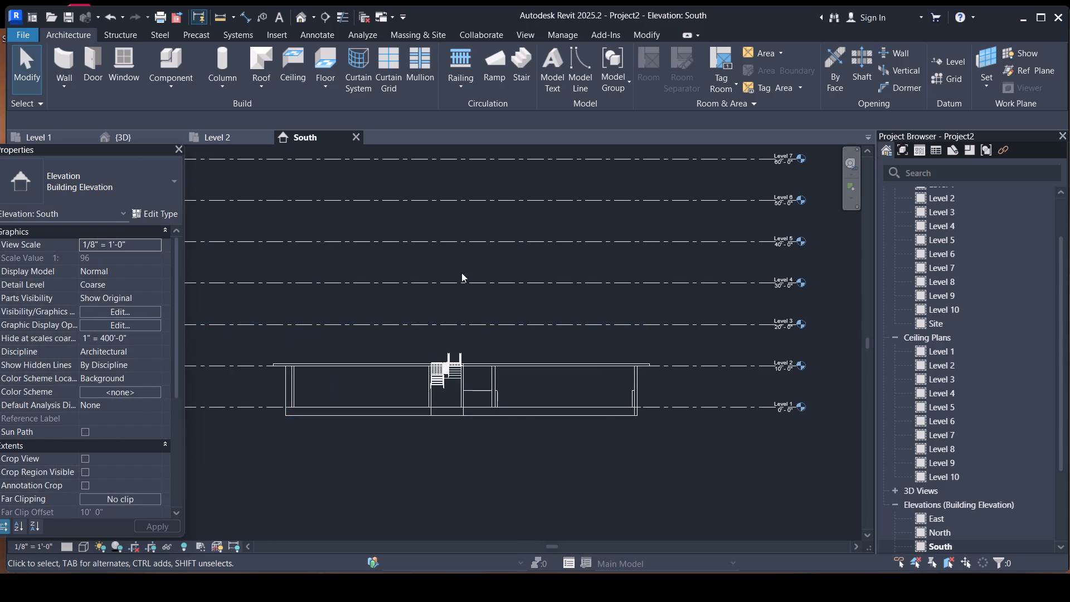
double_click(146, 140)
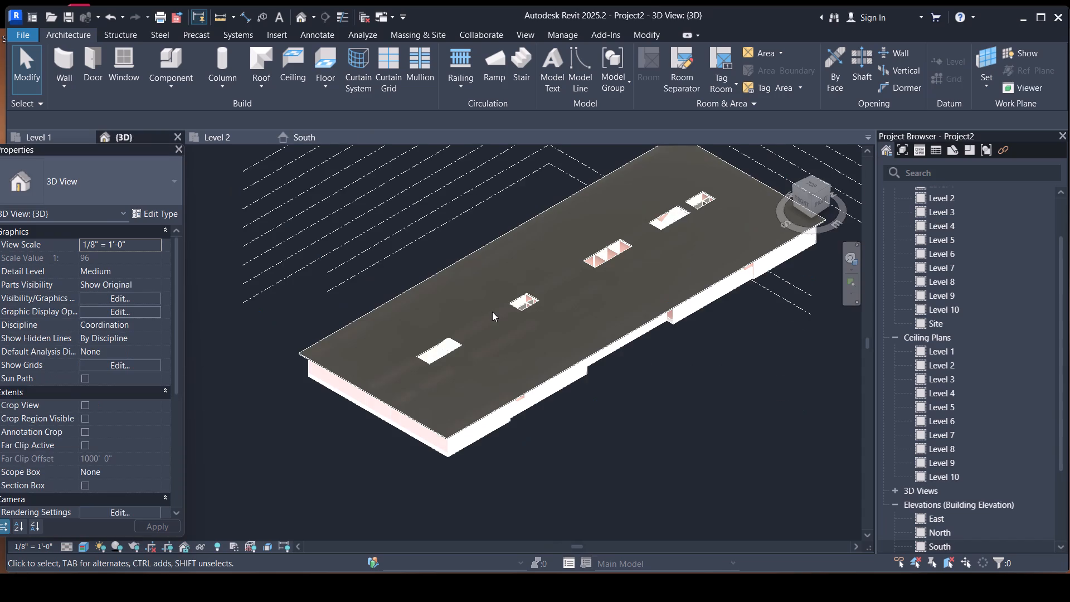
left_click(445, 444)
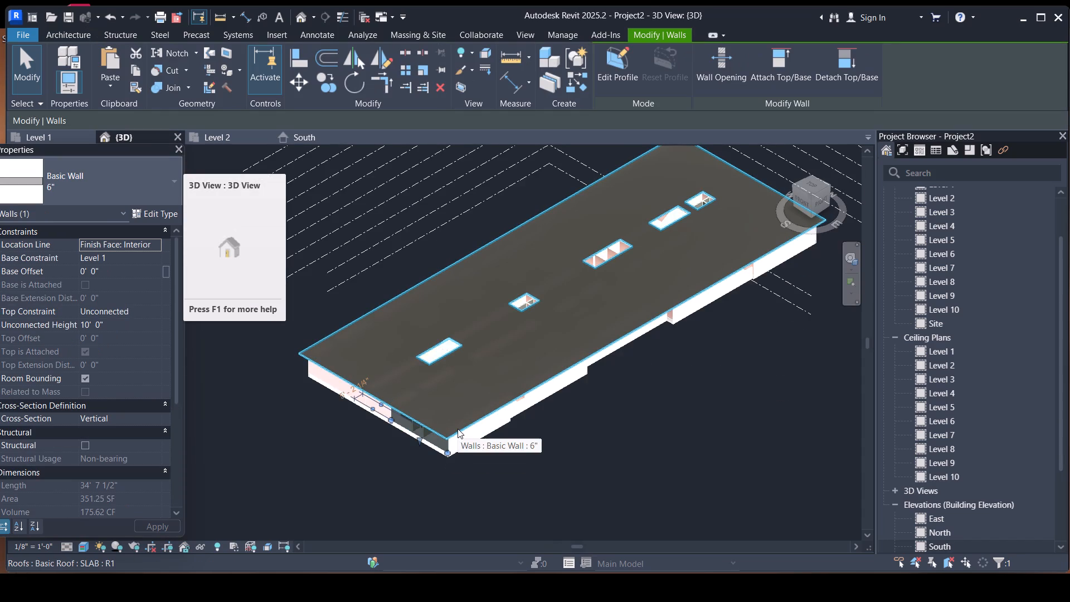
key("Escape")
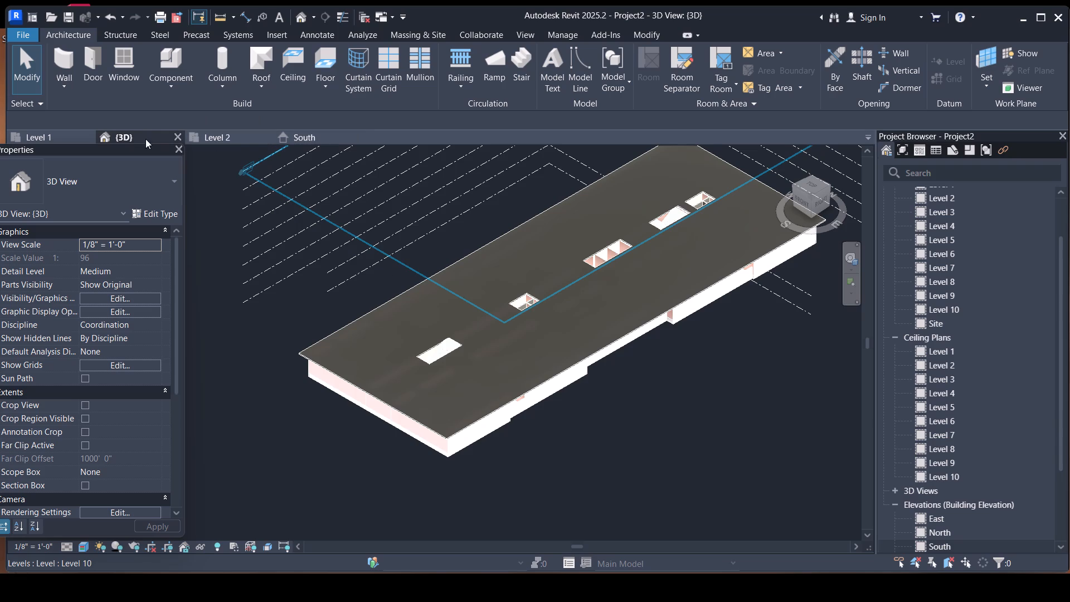
In the South elevation, copy the ground-storey model group and paste it aligned to Levels 2 through 9.
left_click(295, 138)
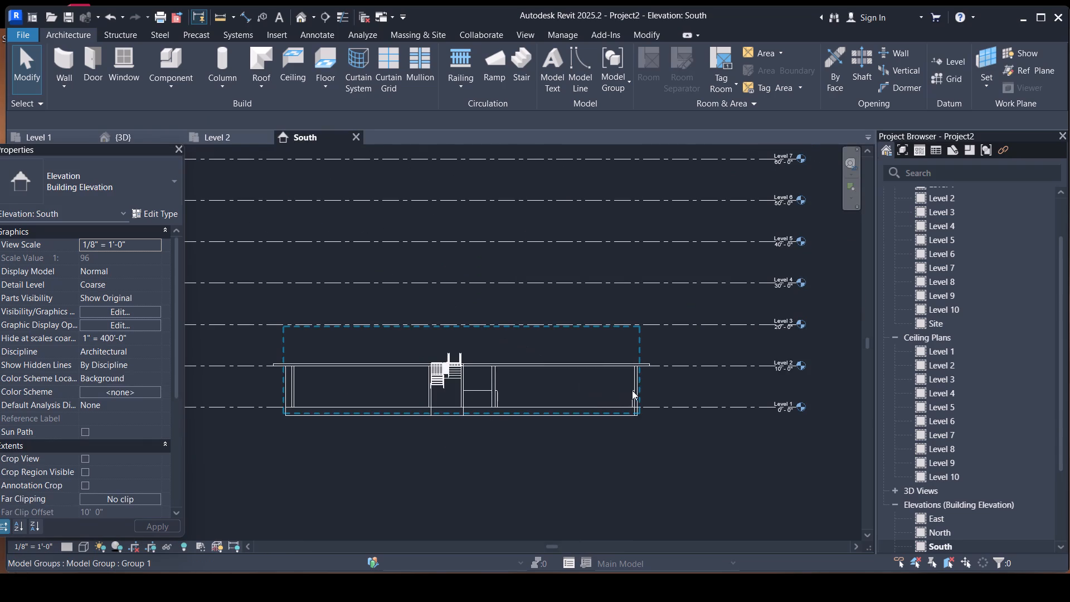
left_click(634, 389)
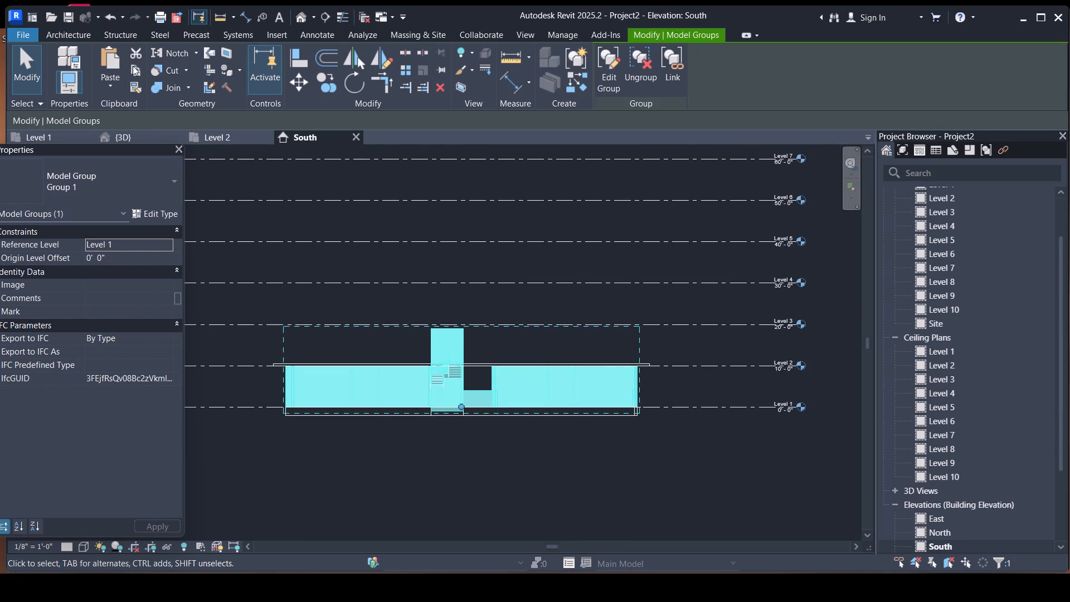
left_click(133, 66)
left_click(107, 84)
left_click(157, 143)
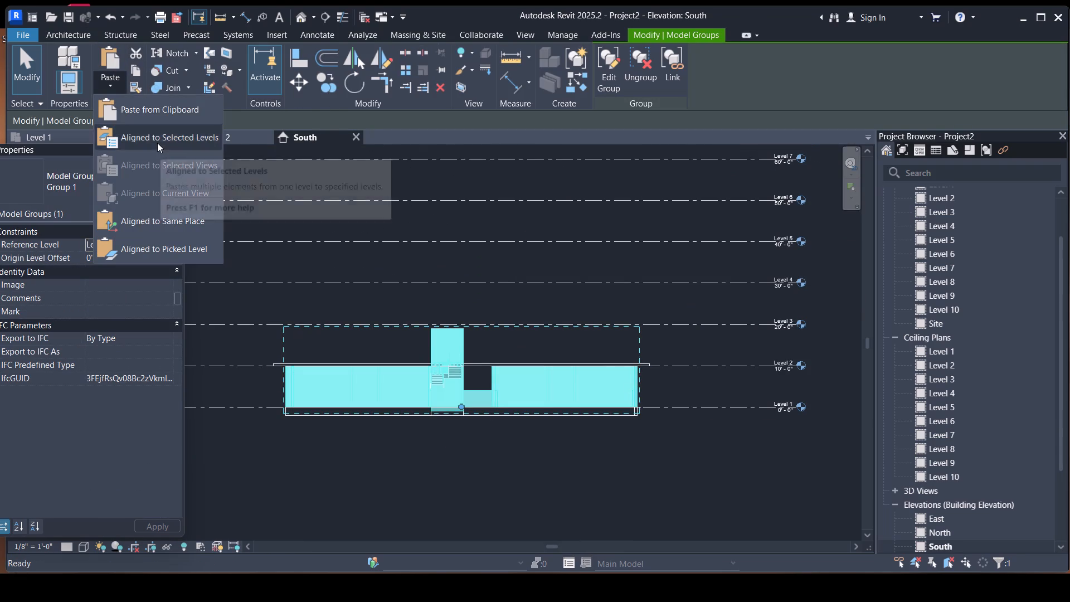
left_click_drag(488, 217, 488, 217)
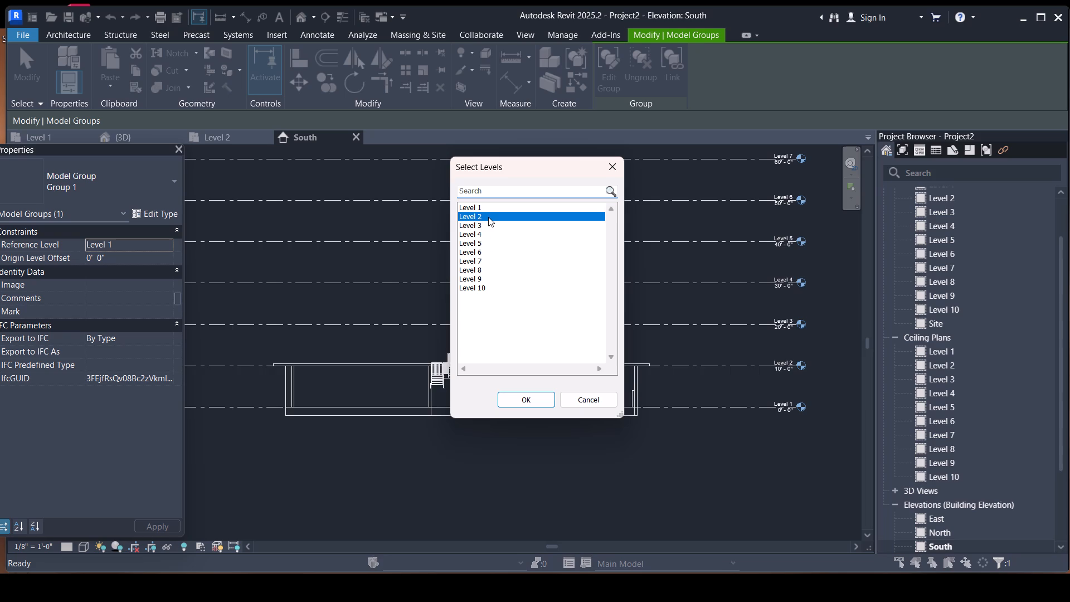
left_click_drag(488, 217, 485, 281)
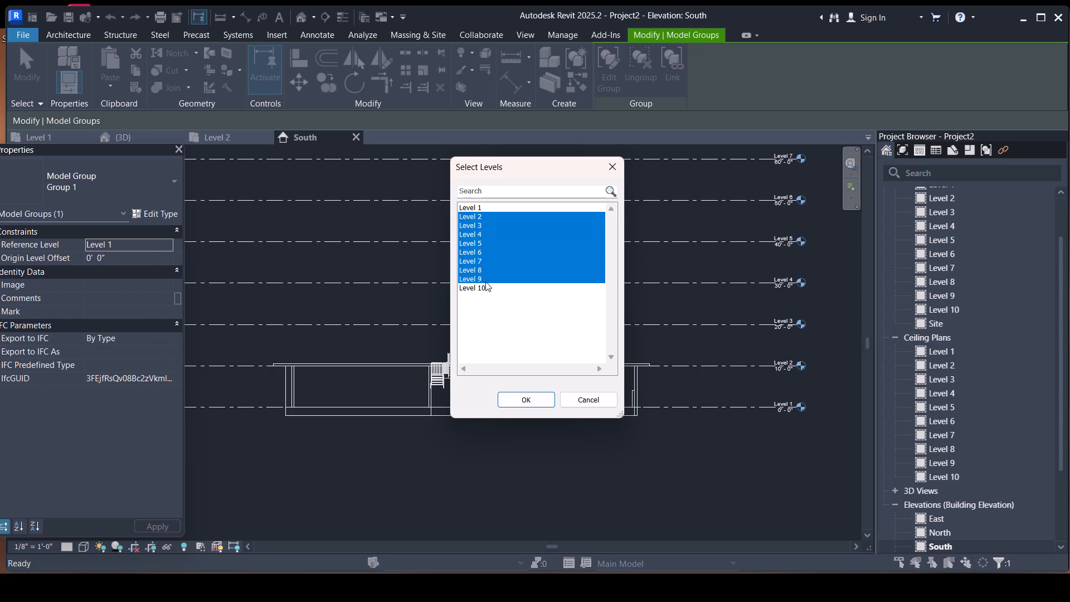
left_click_drag(485, 281, 485, 281)
left_click(531, 404)
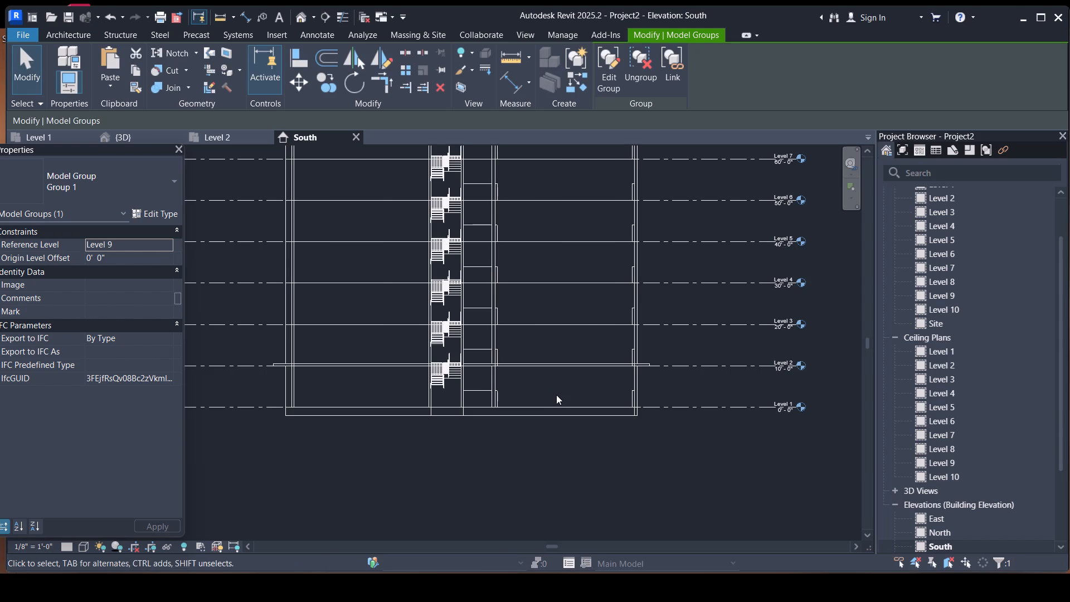
Examine the stacked storeys in the South elevation and the 3D view, including the facades, stair shafts and top-storey walls.
scroll(575, 366, "down", 6)
scroll(536, 208, "up", 2)
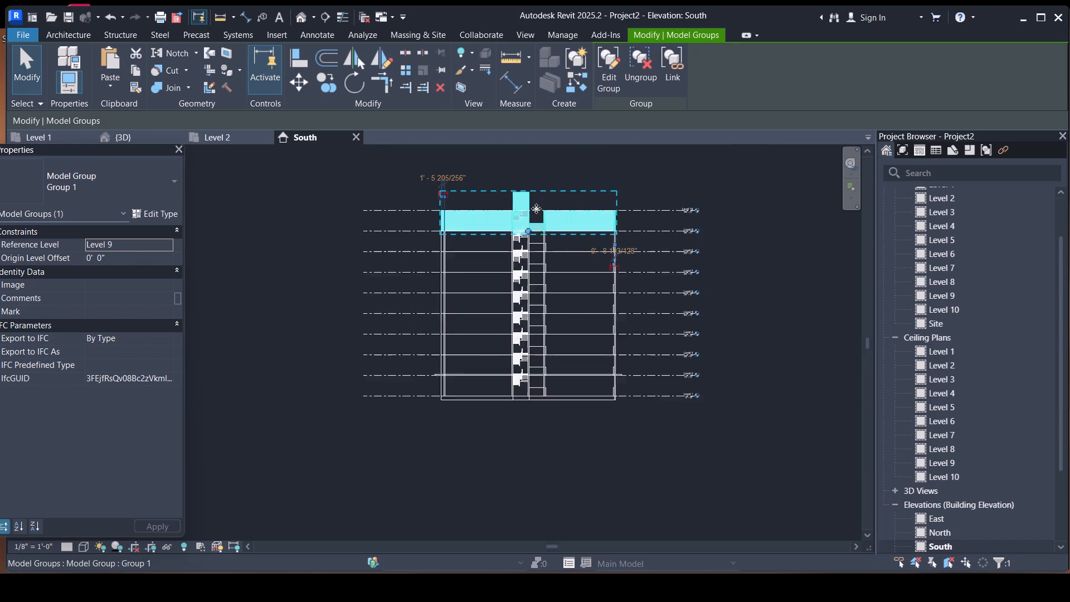
scroll(536, 208, "up", 6)
key("Escape")
scroll(579, 180, "down", 4)
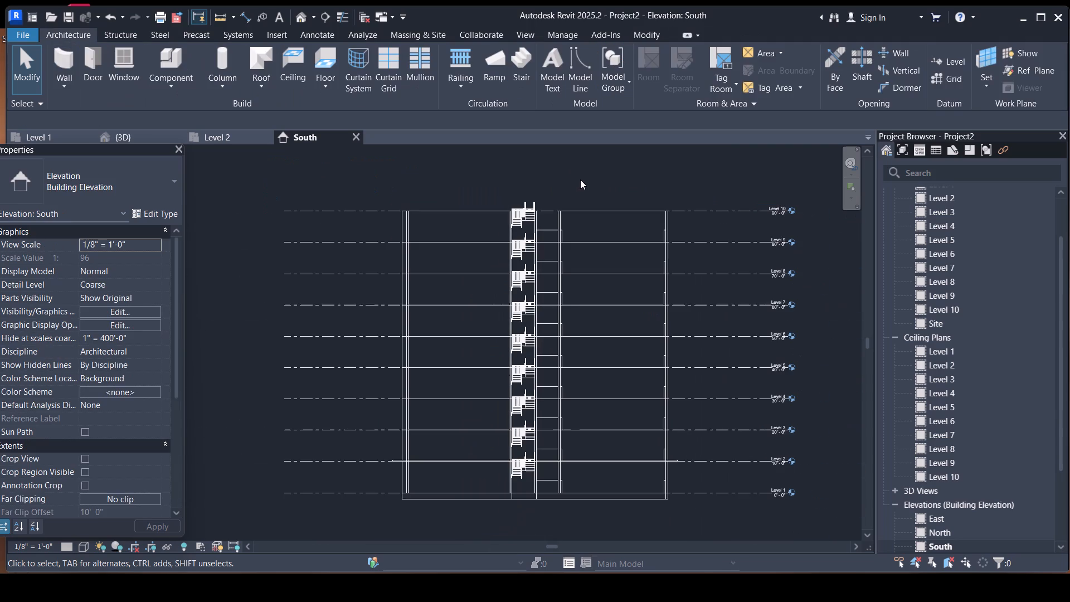
left_click(139, 140)
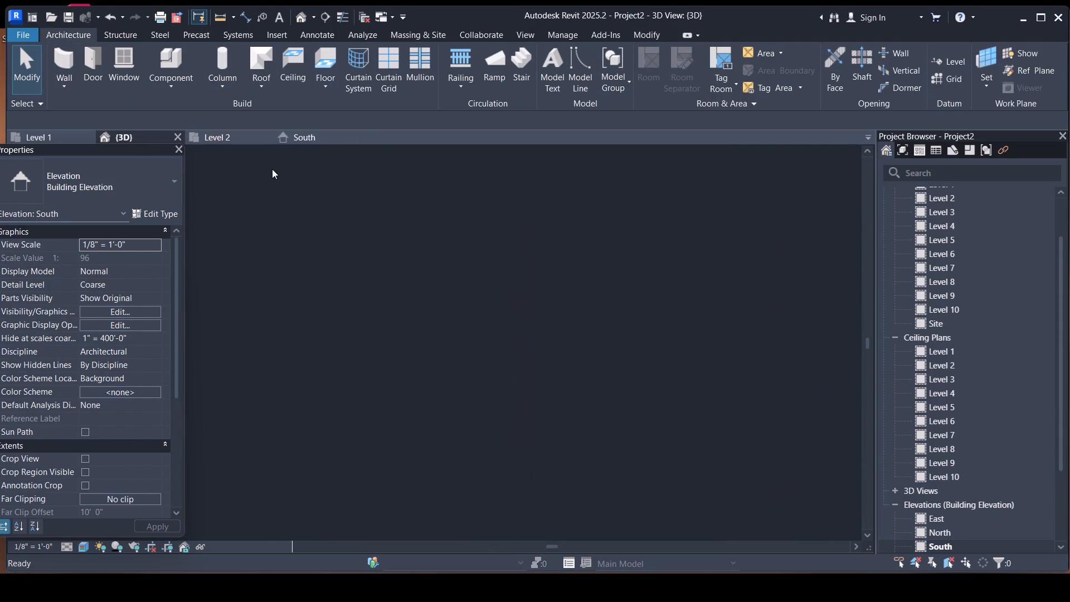
scroll(457, 230, "down", 3)
scroll(487, 220, "up", 3)
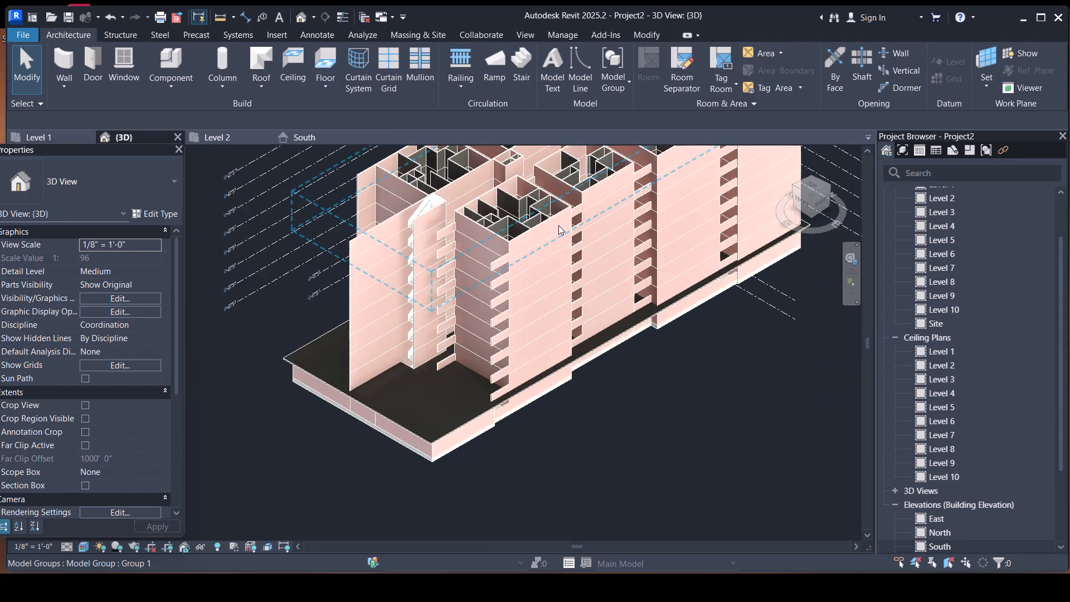
scroll(558, 225, "up", 5)
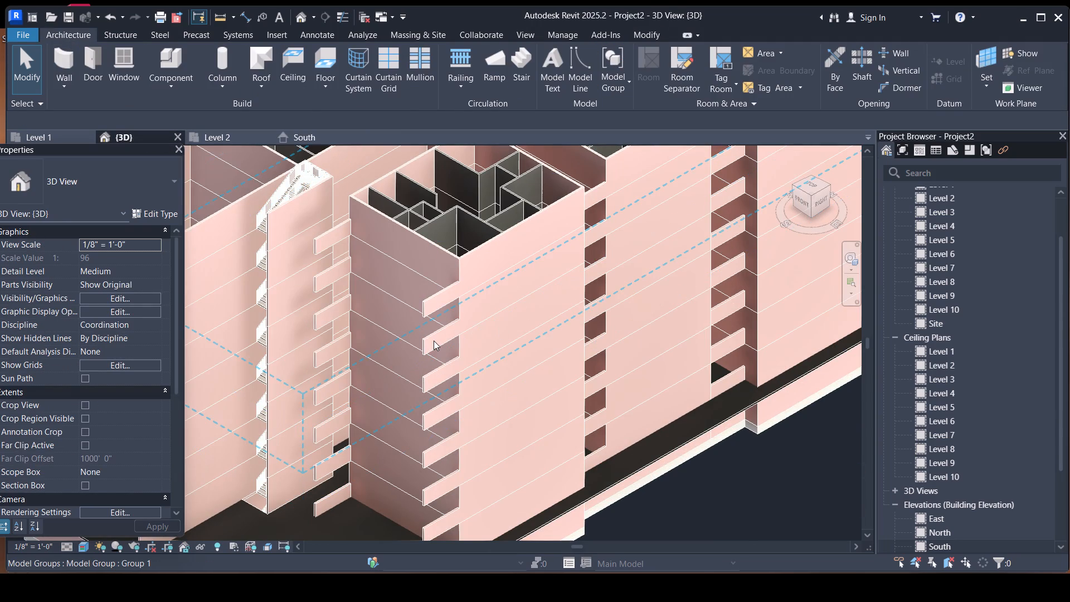
scroll(434, 341, "down", 6)
scroll(417, 409, "up", 2)
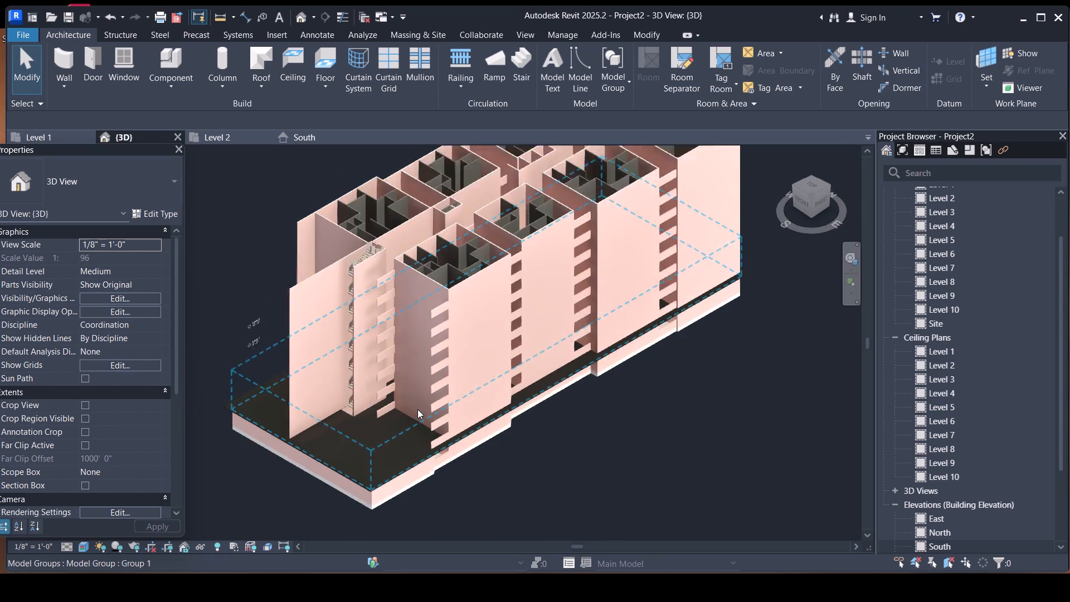
scroll(417, 409, "up", 5)
scroll(445, 269, "down", 4)
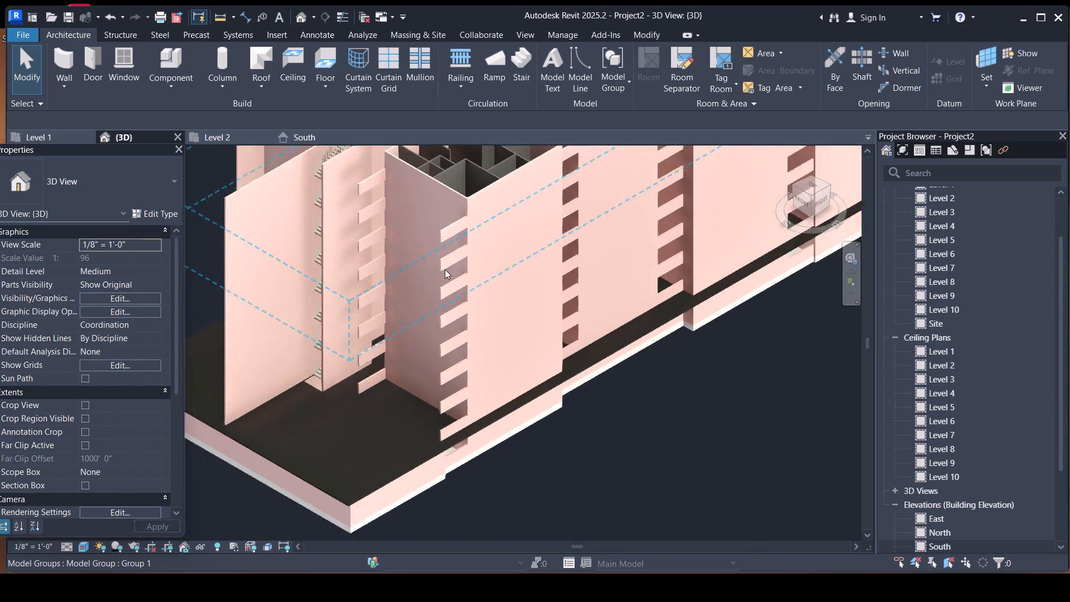
scroll(445, 269, "down", 7)
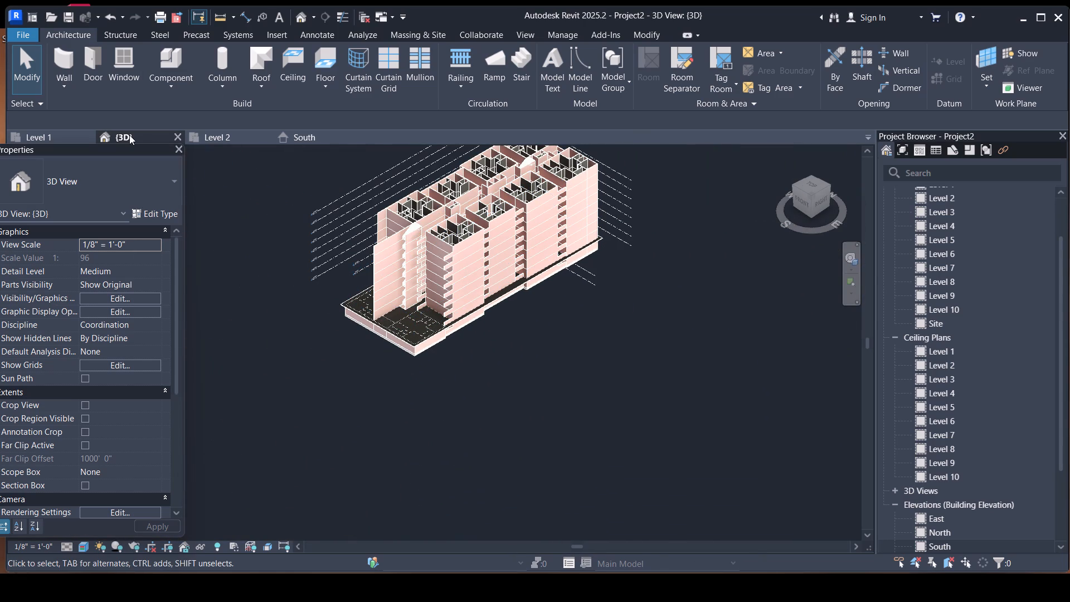
left_click(129, 135)
key("Escape")
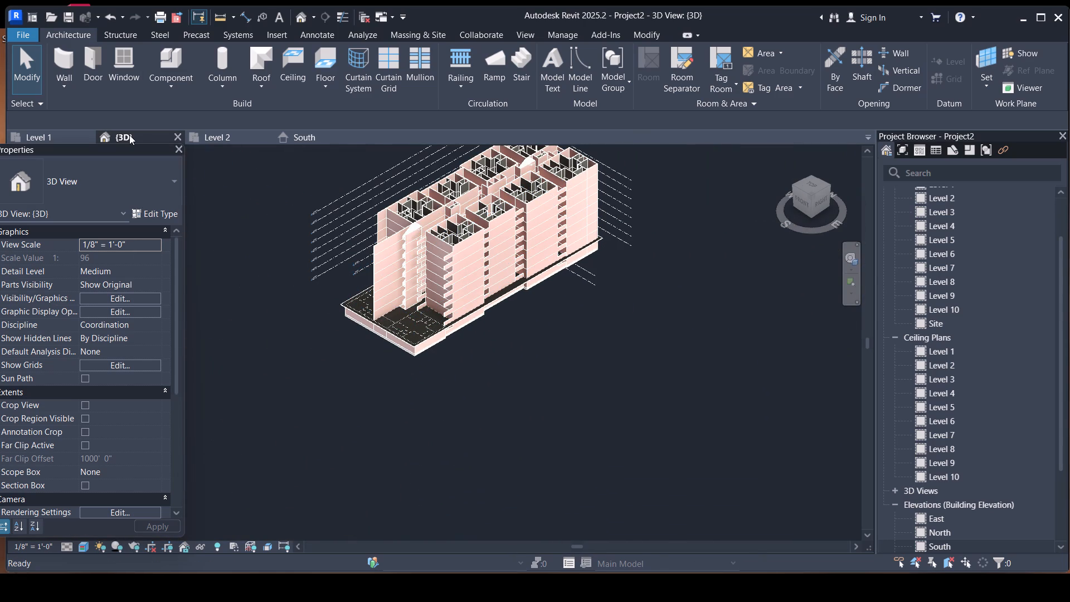
scroll(466, 224, "up", 7)
scroll(529, 222, "up", 3)
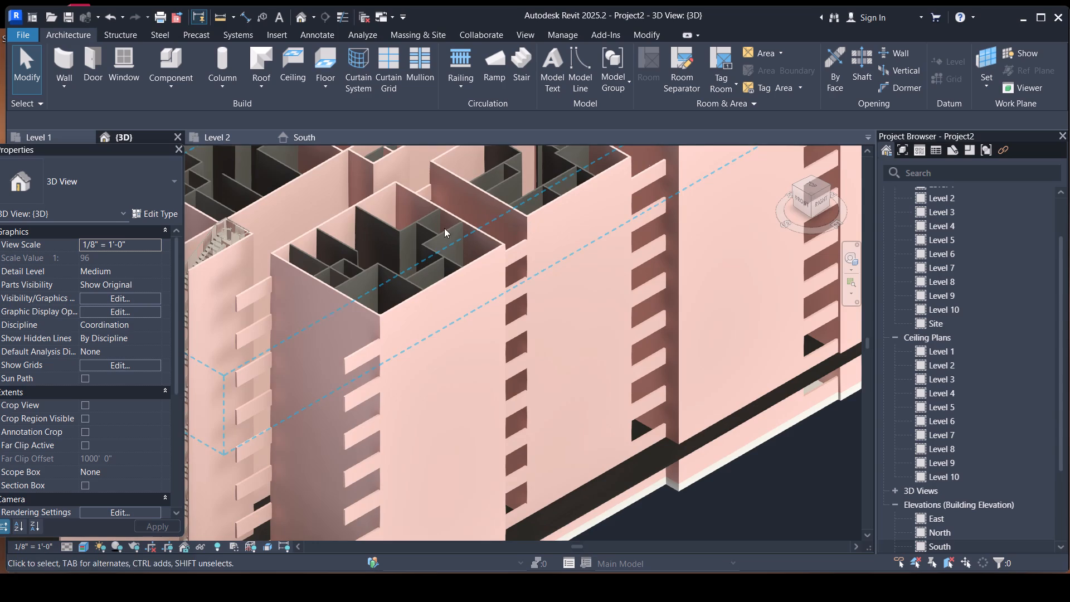
key("Escape")
scroll(414, 234, "down", 5)
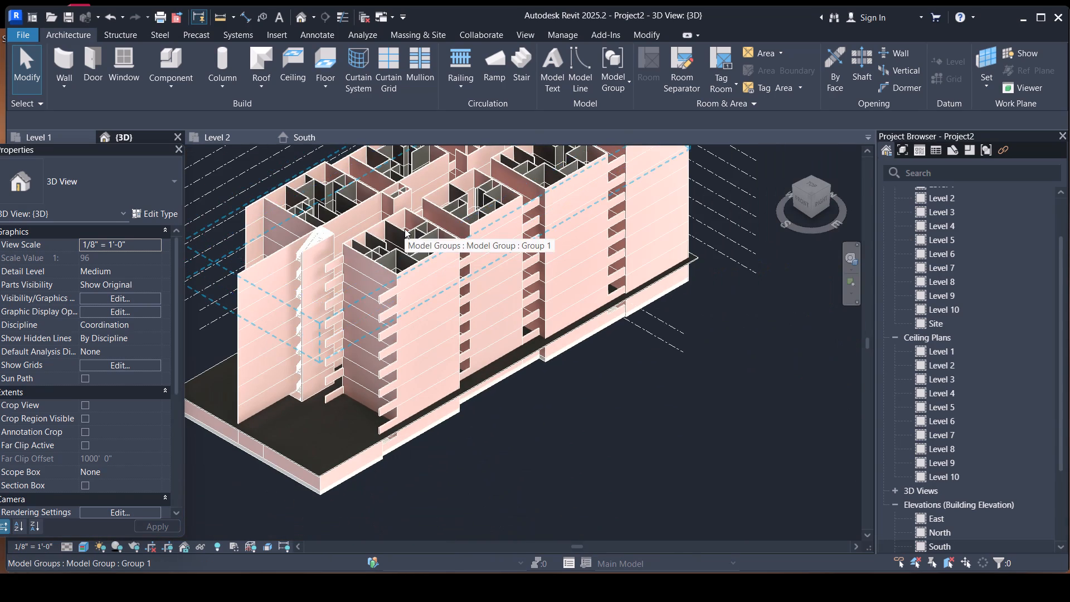
Ungroup the storey model group referenced to Level 8 in the 3D view.
scroll(405, 229, "up", 6)
key("Escape")
left_click(409, 233)
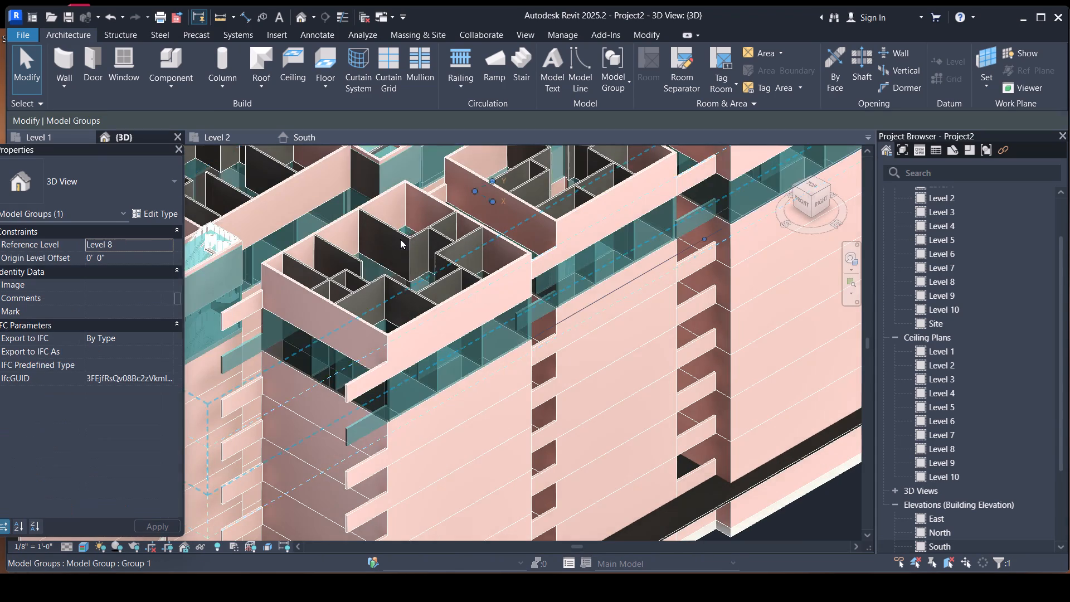
scroll(400, 239, "up", 5)
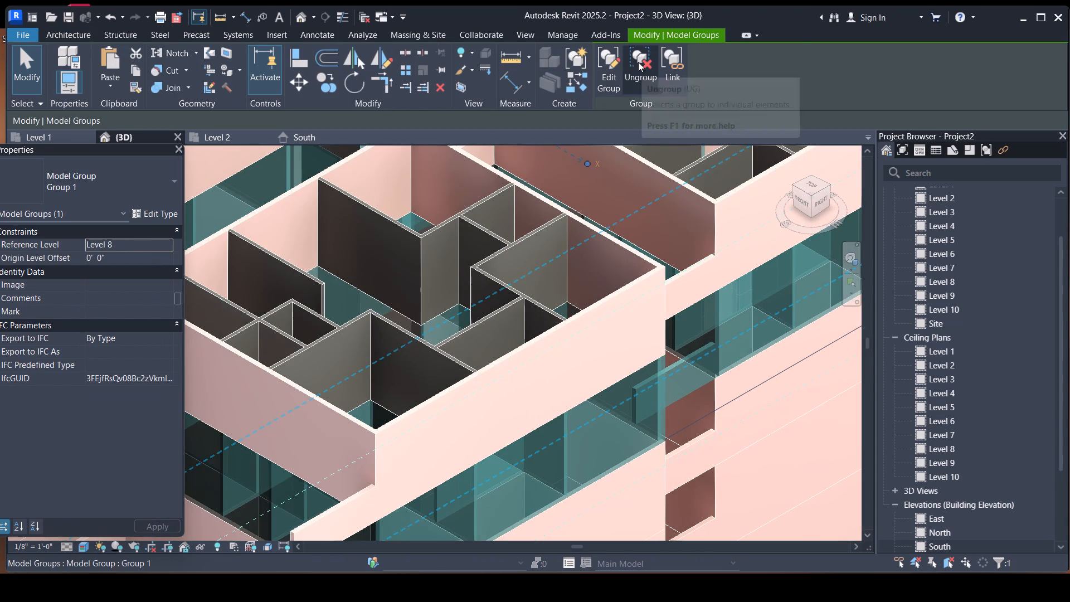
left_click(638, 62)
key("Escape")
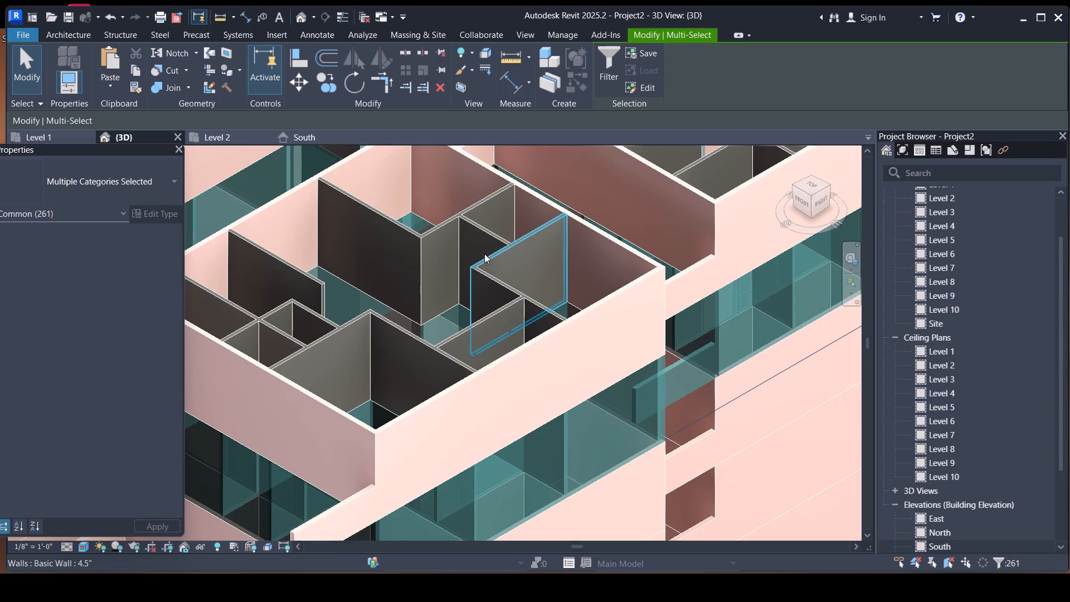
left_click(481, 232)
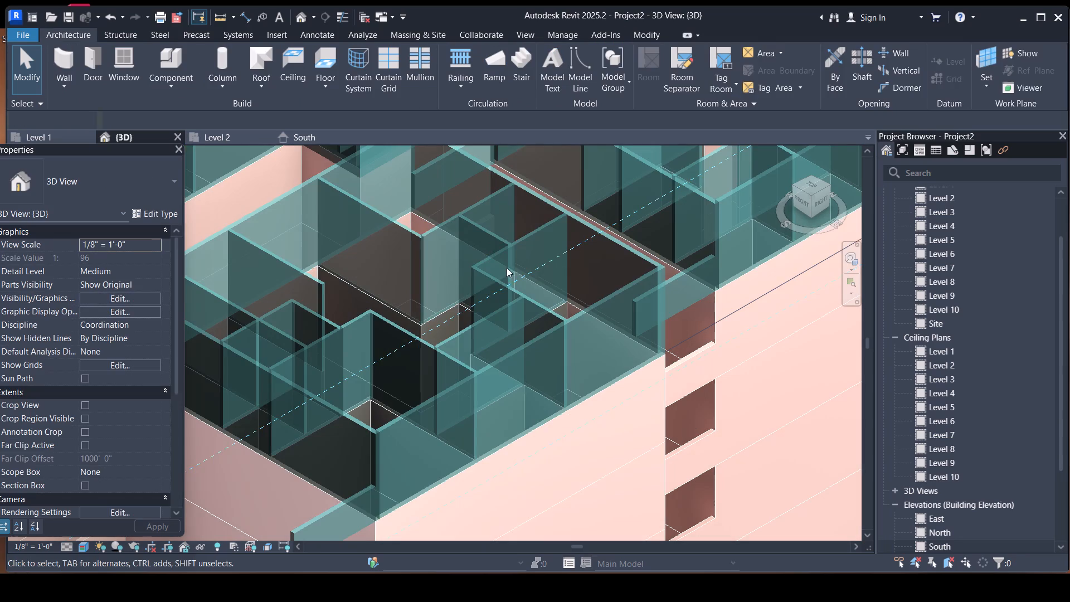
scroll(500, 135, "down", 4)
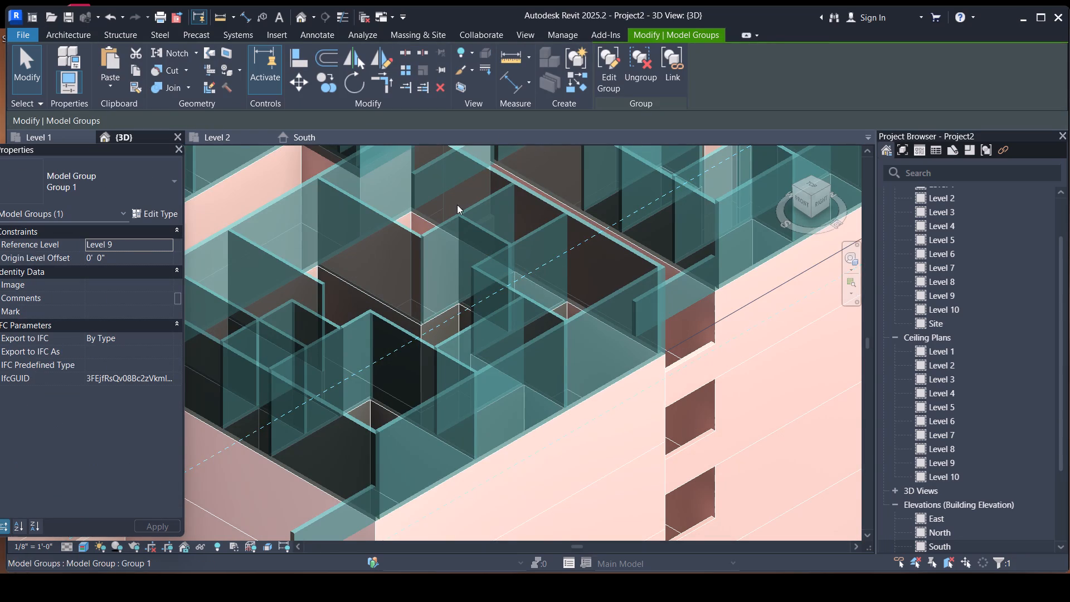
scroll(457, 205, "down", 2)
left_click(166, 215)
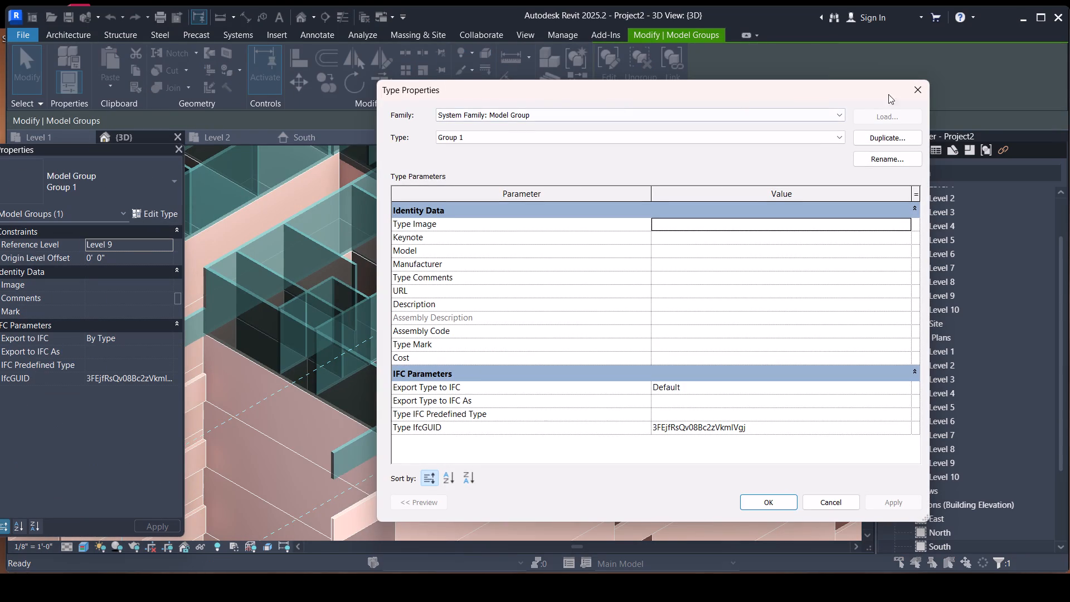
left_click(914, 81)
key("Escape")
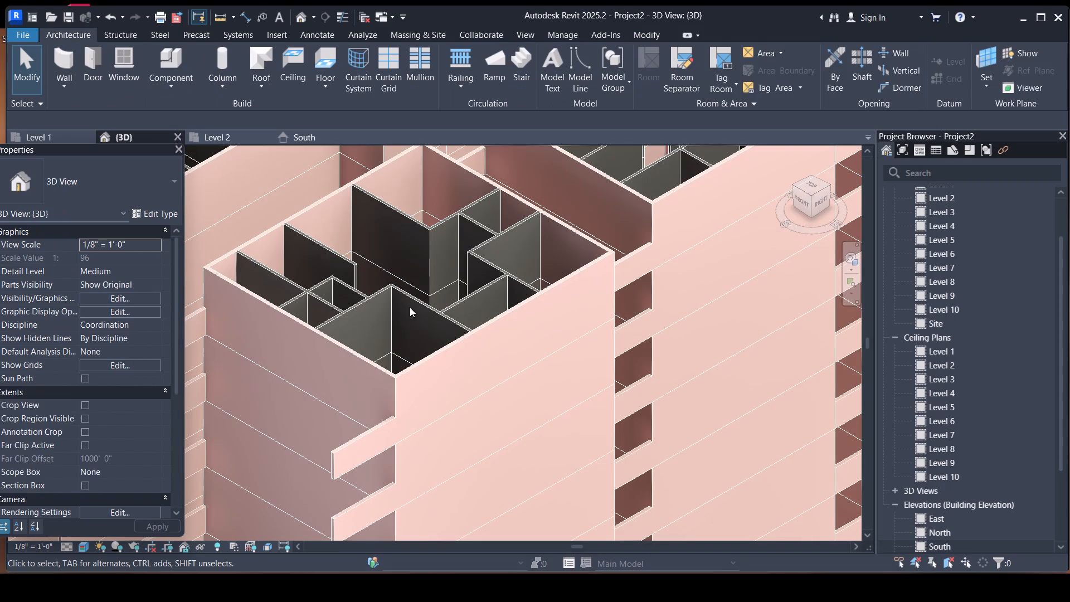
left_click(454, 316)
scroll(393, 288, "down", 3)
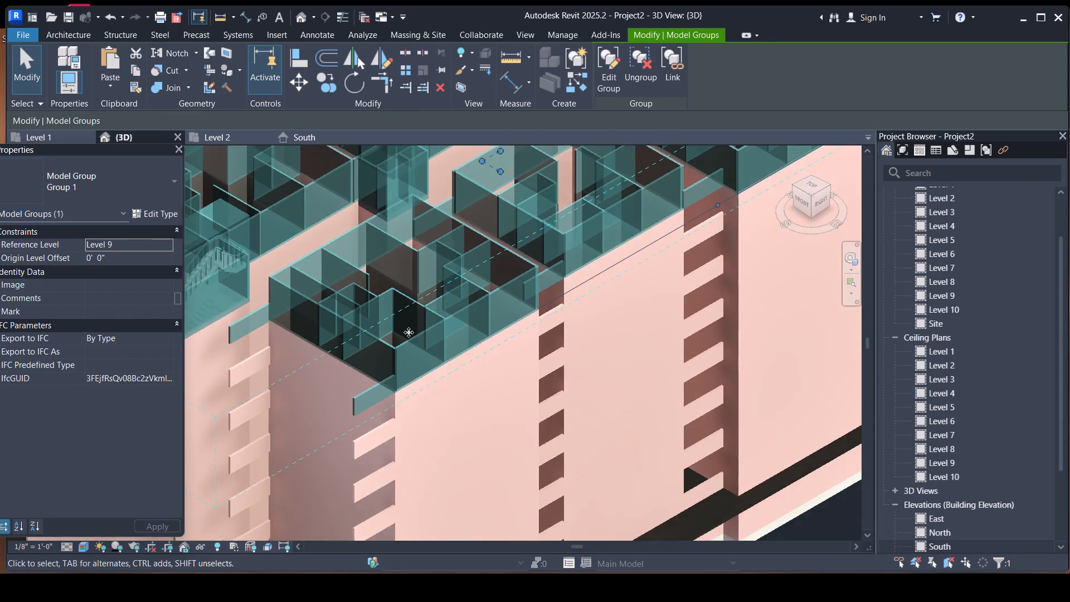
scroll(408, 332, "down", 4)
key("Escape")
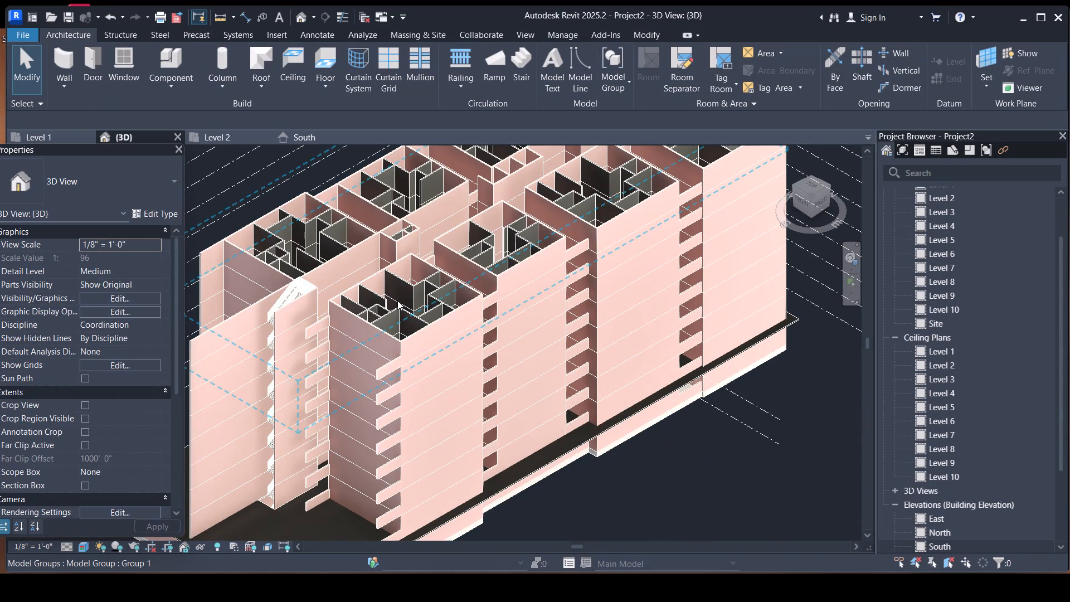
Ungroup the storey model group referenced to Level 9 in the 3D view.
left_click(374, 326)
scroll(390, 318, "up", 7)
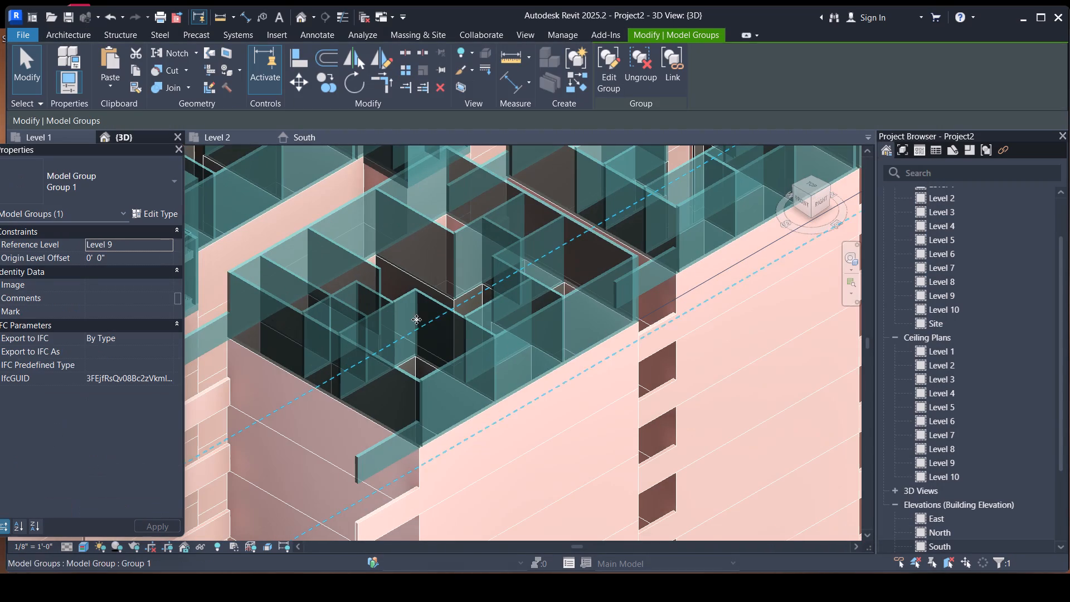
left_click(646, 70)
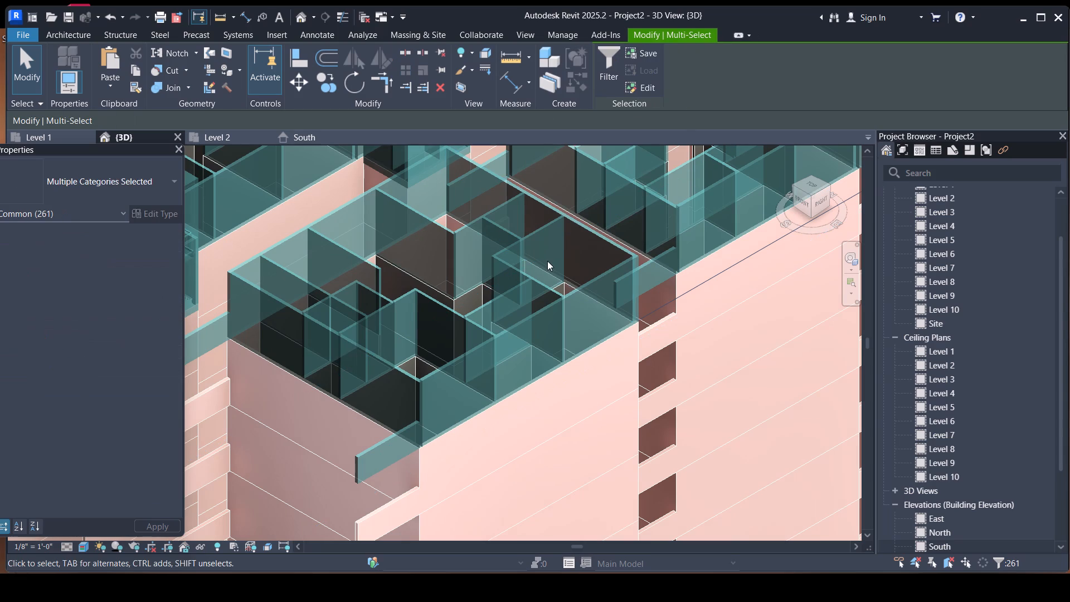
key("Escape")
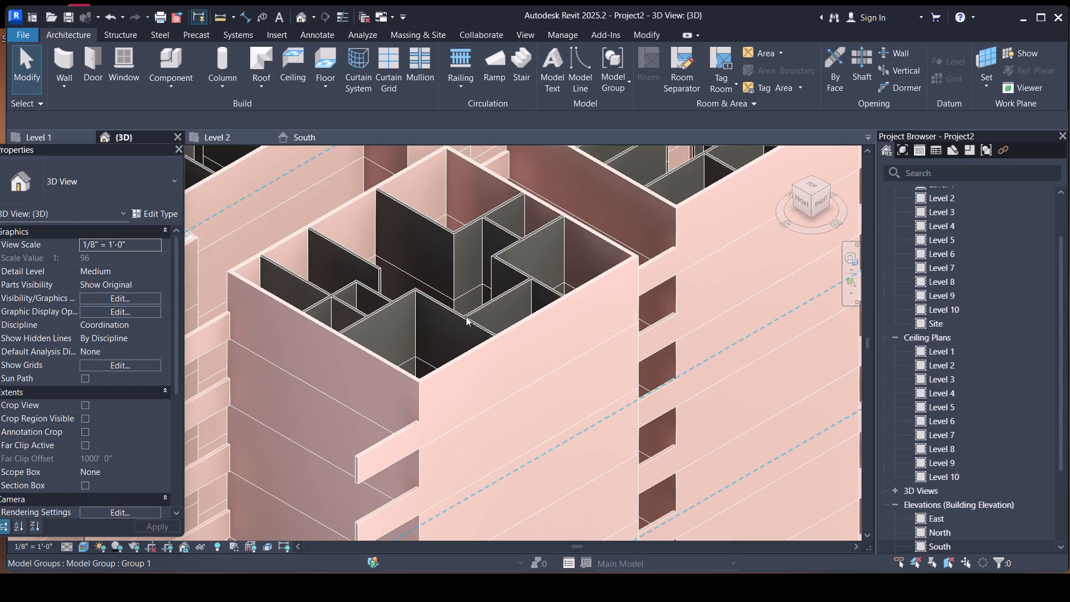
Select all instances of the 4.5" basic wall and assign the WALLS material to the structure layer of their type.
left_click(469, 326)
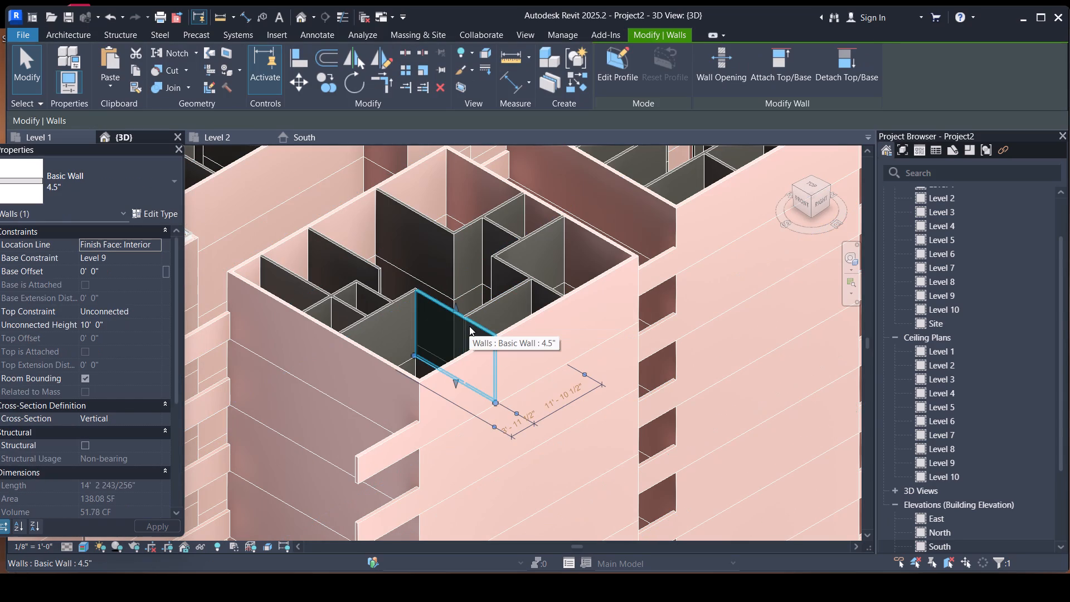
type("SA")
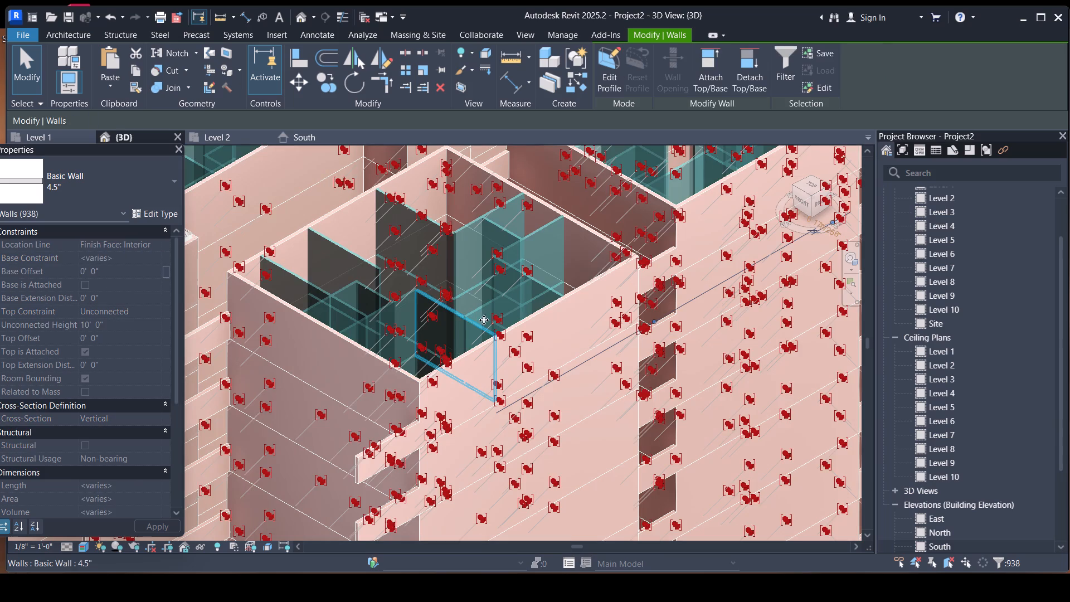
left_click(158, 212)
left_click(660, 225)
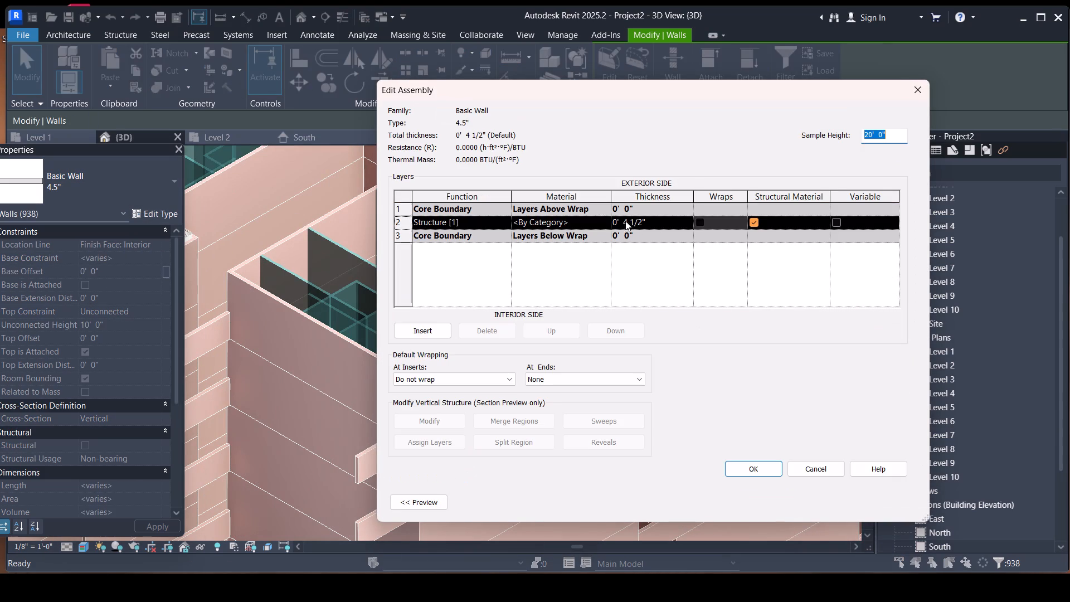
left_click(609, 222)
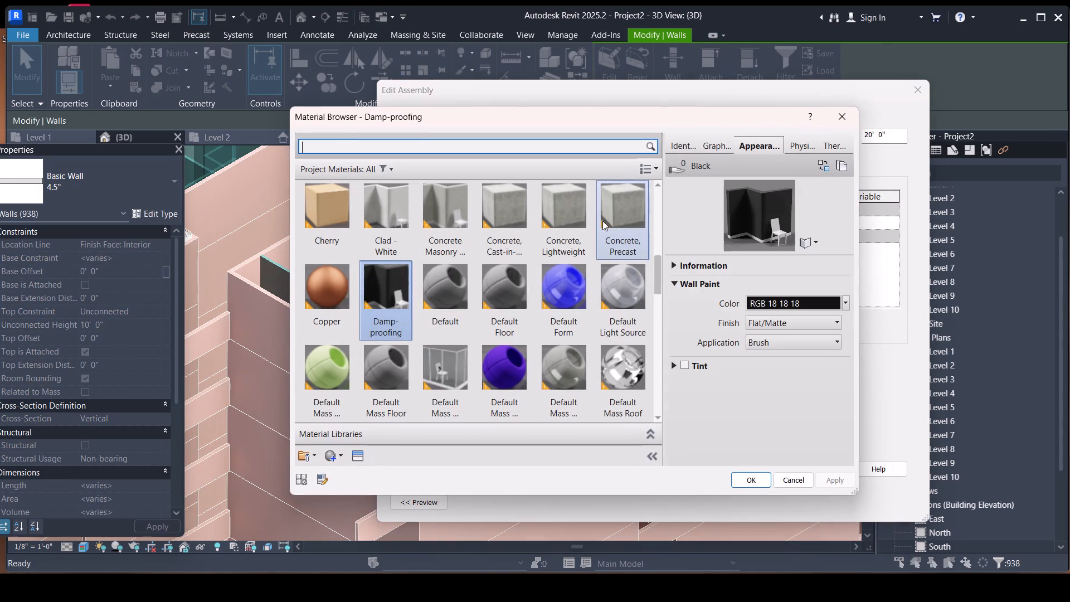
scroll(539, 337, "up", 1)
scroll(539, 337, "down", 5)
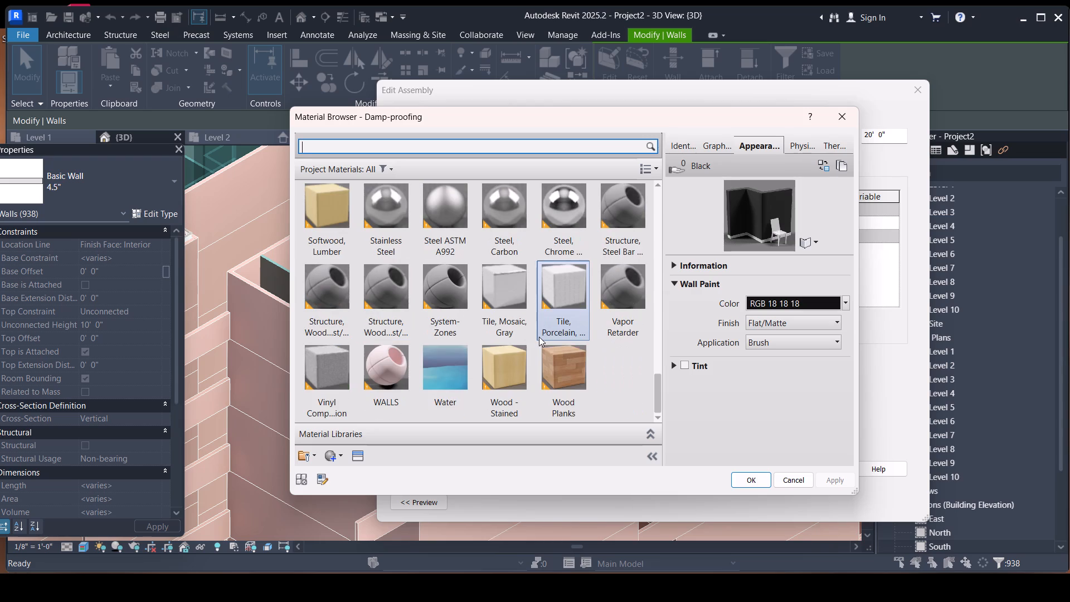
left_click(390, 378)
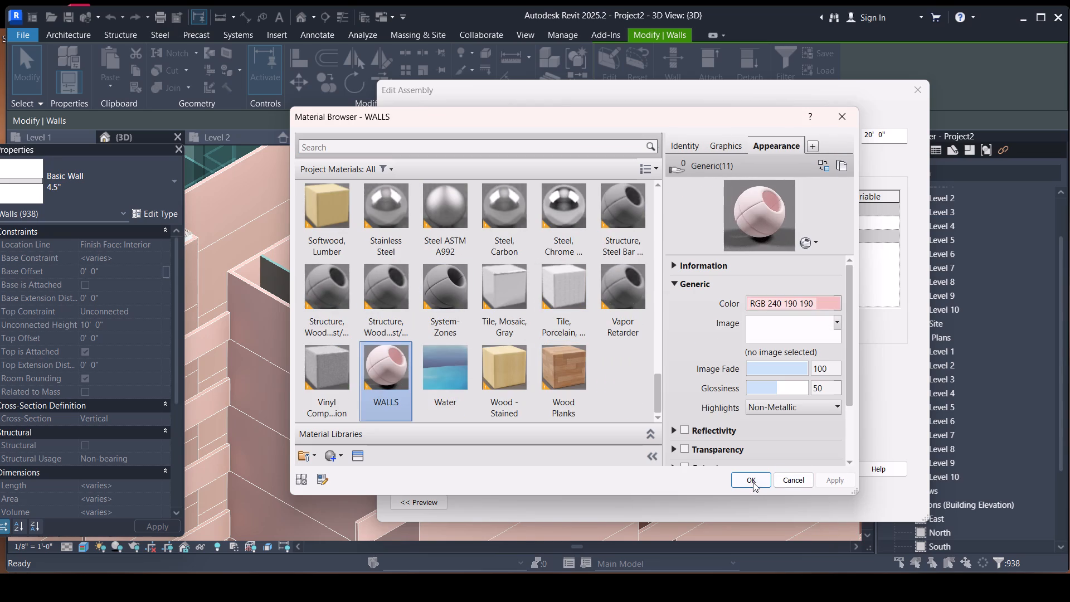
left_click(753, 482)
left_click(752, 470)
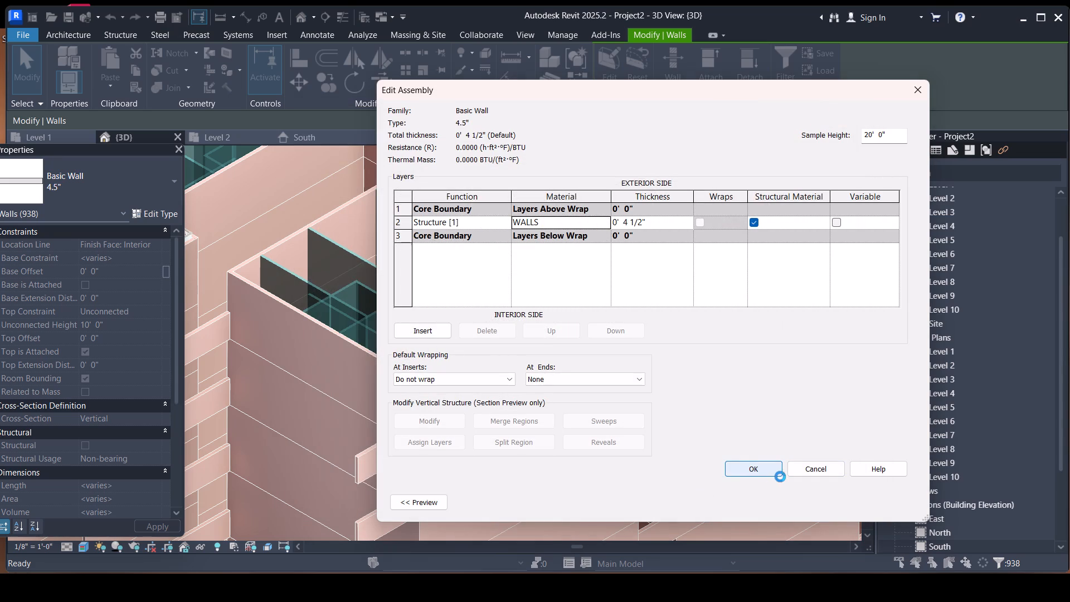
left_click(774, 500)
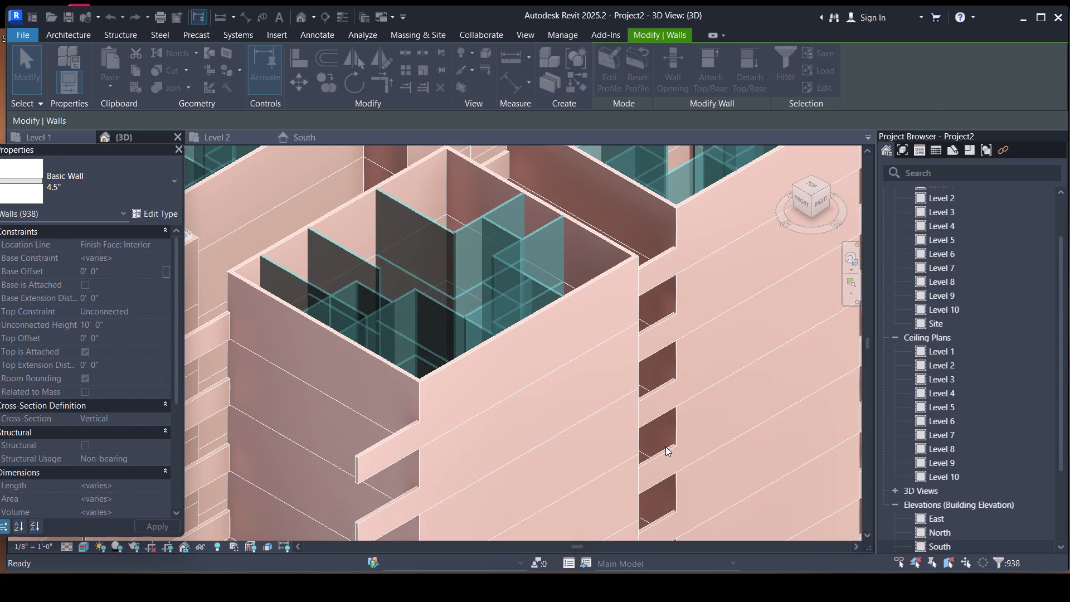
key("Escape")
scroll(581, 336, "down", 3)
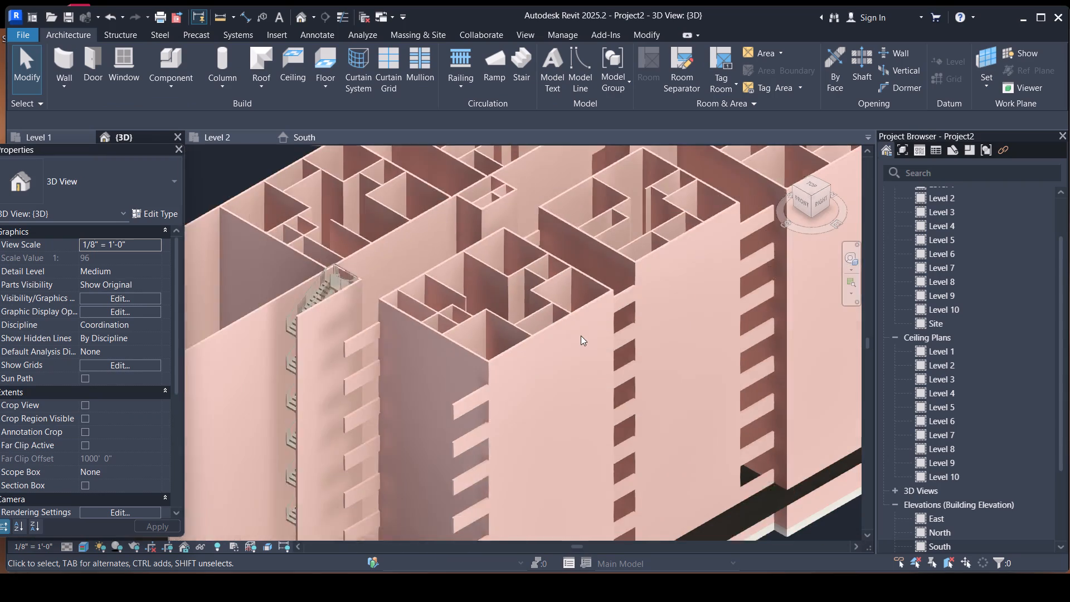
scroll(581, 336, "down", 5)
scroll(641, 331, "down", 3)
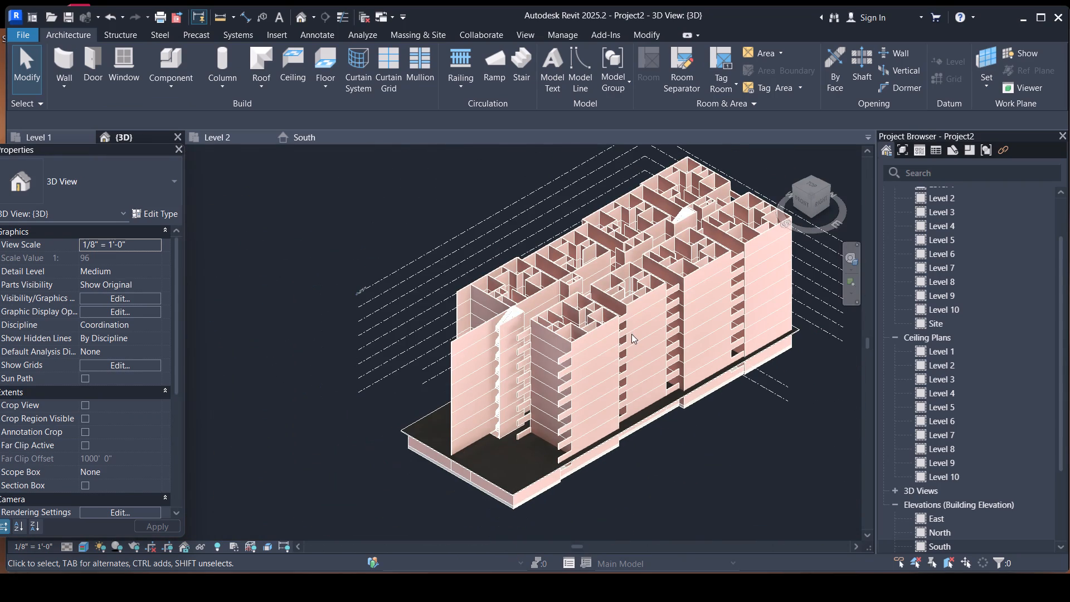
Undo the wall material change and the ungroupings, going back to before the storey group was pasted onto Levels 2 through 9.
key("ctrl+z")
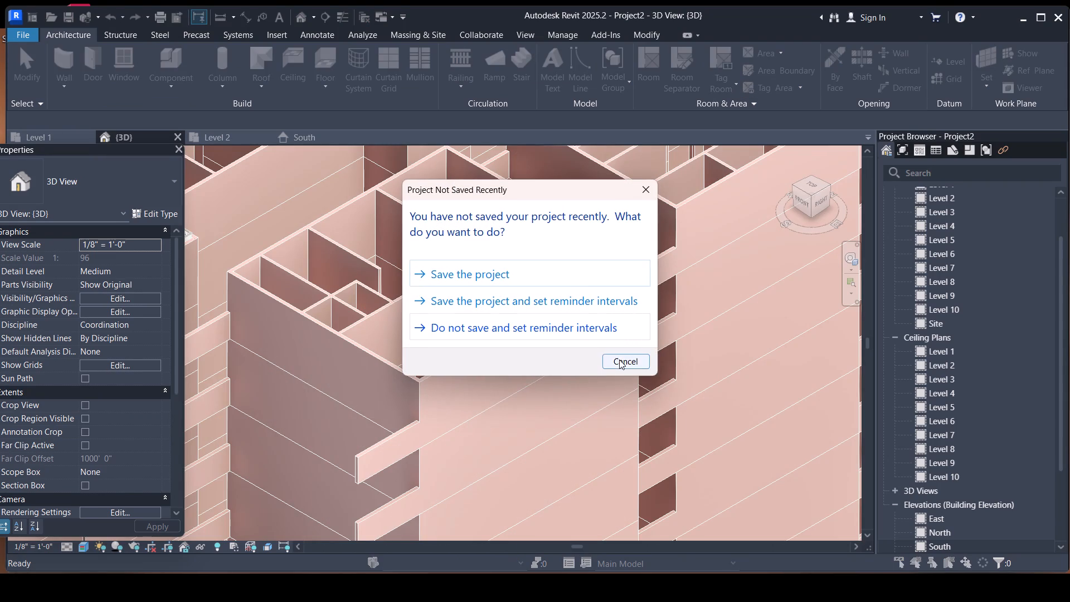
left_click(620, 360, "ctrl")
key("ctrl+z")
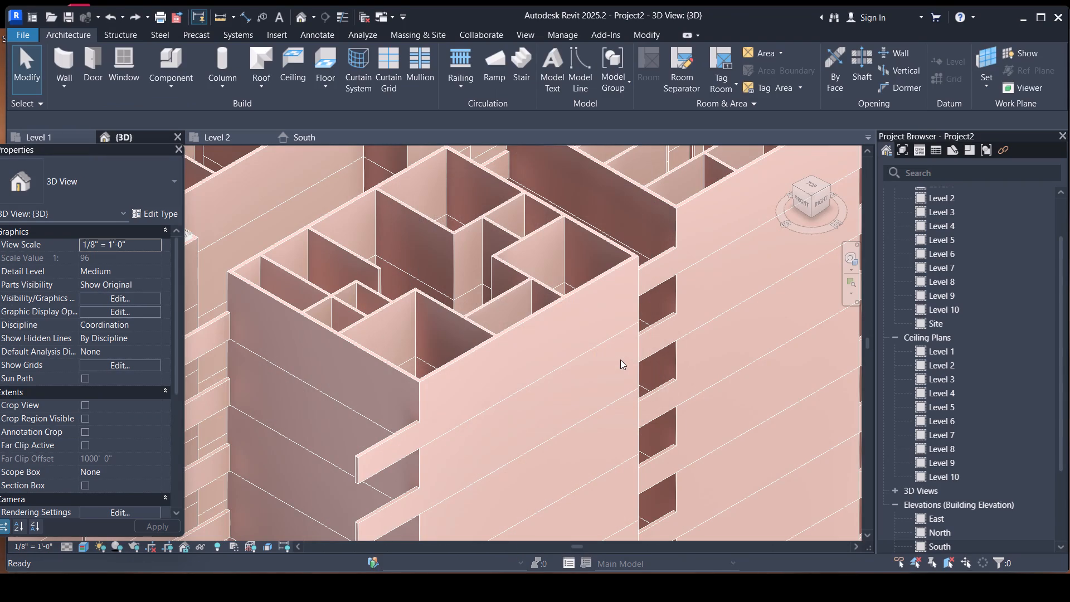
scroll(541, 316, "down", 3)
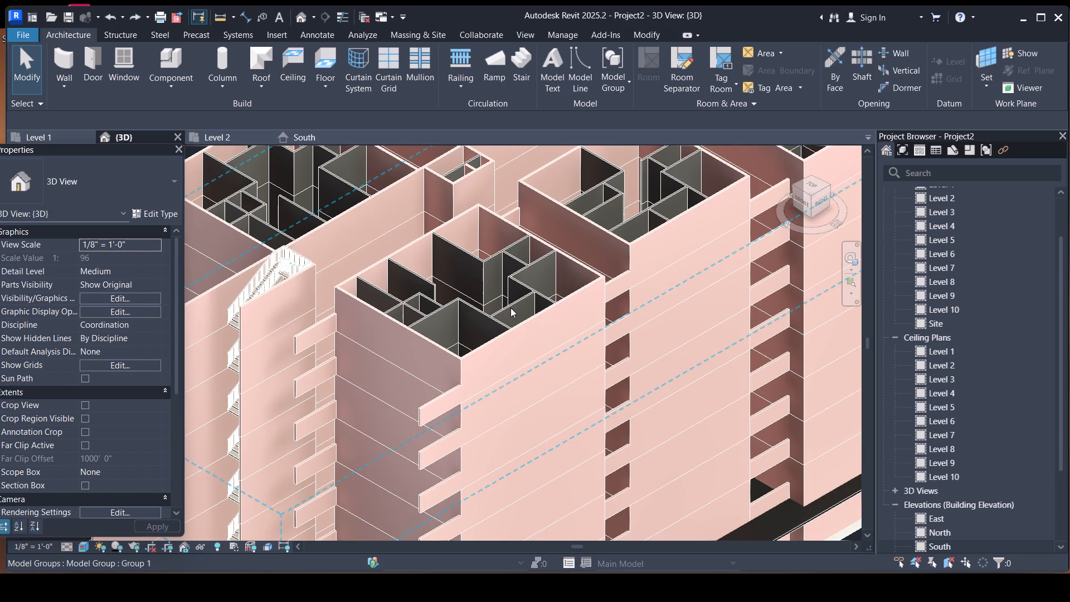
left_click(473, 308)
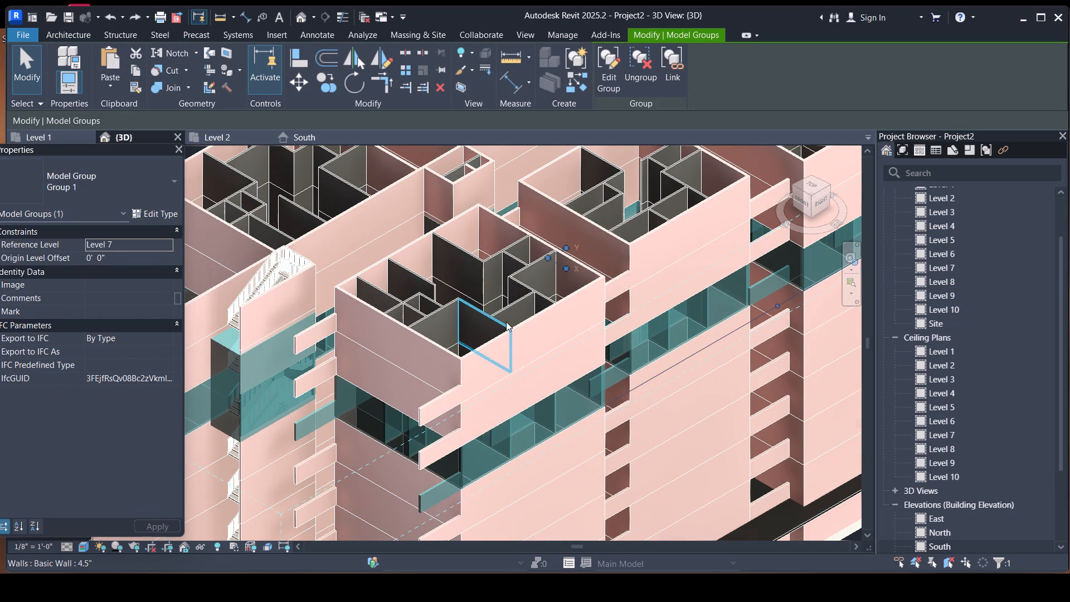
key("ctrl+z")
key("ctrl+z")
key("ctrl+z")
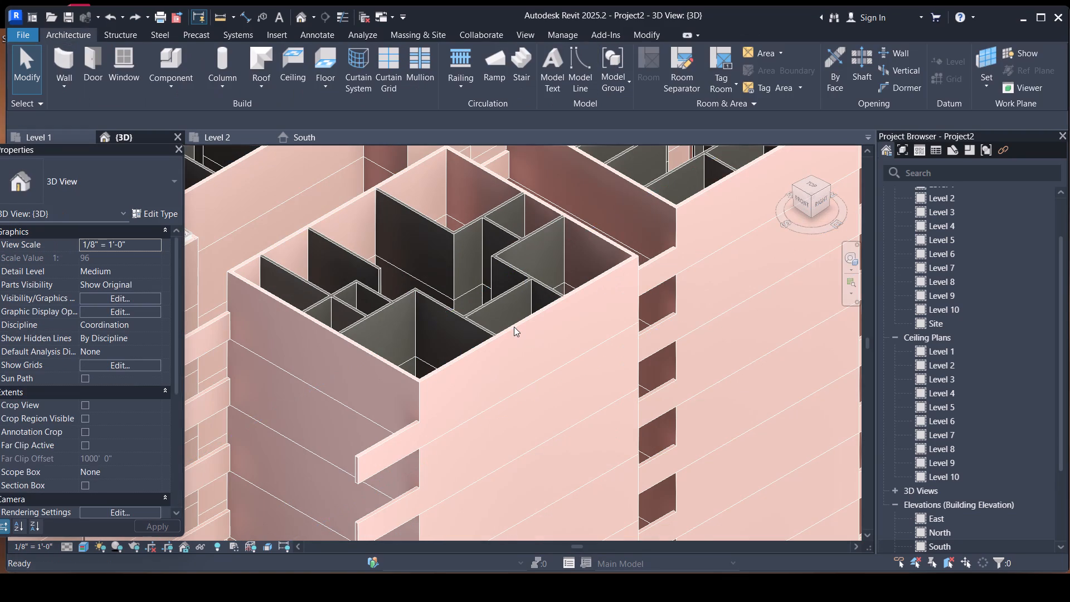
Ungroup the ground-storey model group referenced to Level 1 in the 3D view.
scroll(515, 318, "down", 13)
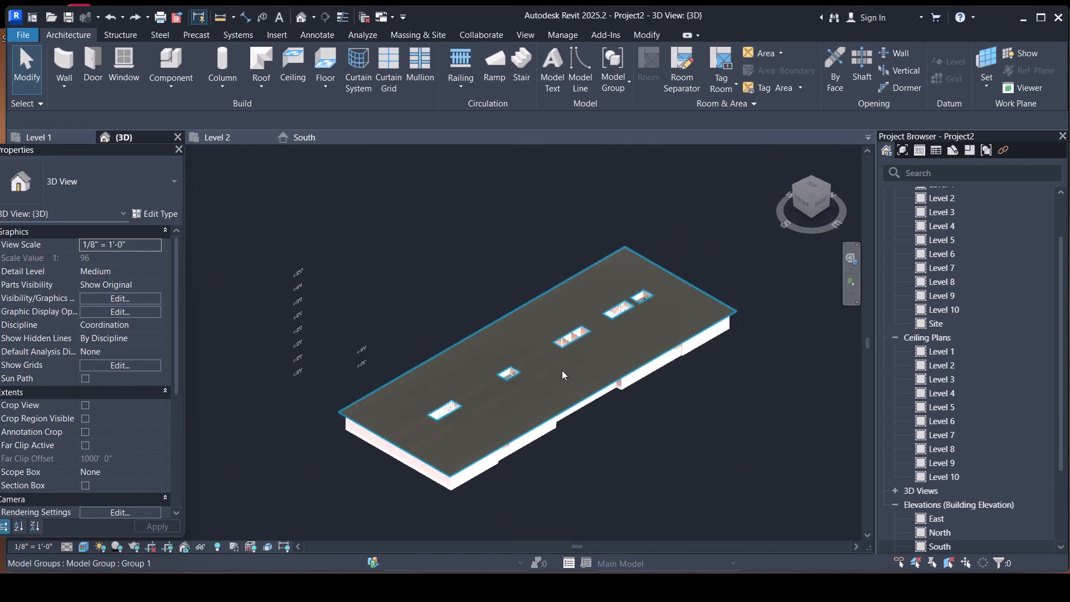
left_click(561, 412)
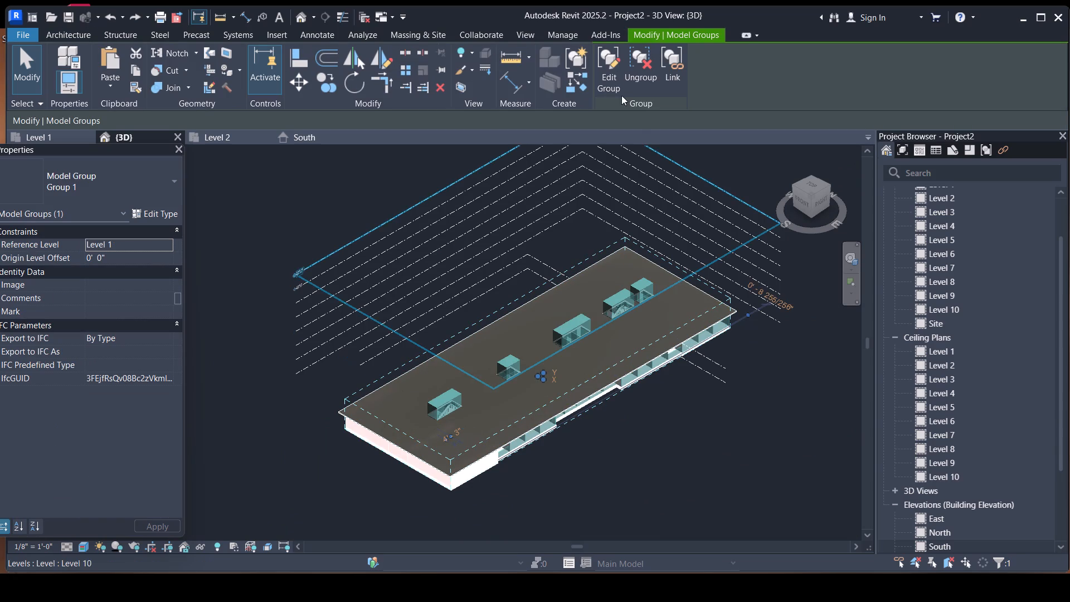
left_click(643, 81)
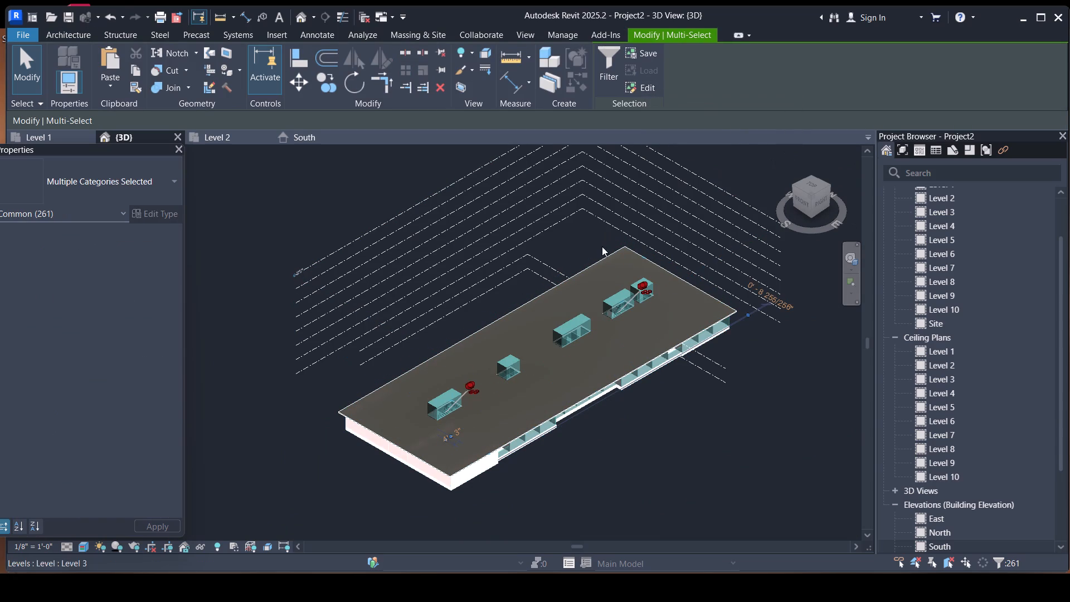
key("Escape")
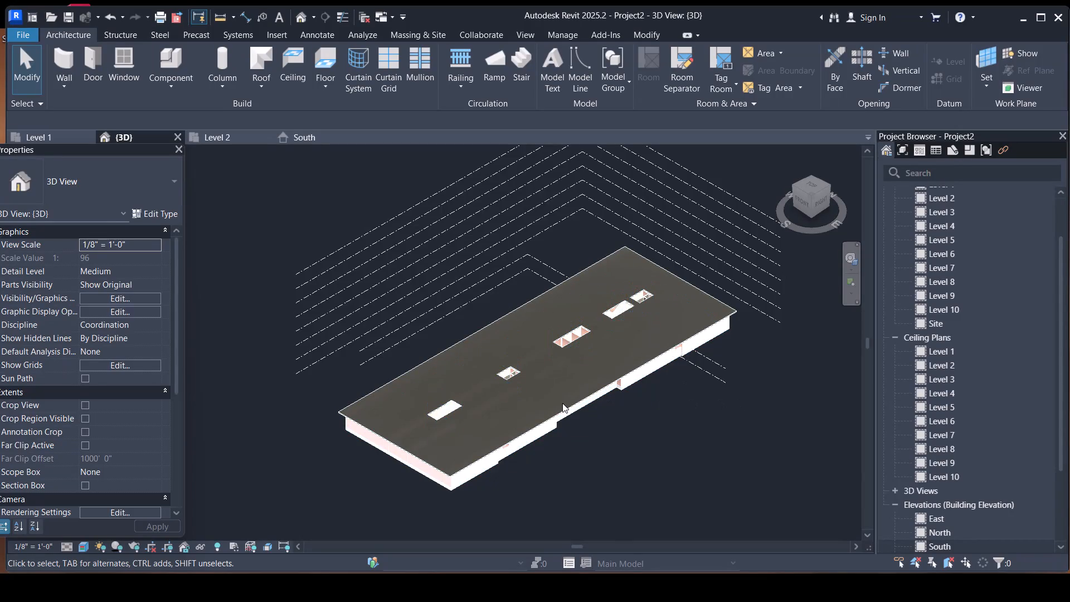
Temporarily hide the SLAB roof based on Level 2 that covers the ground-storey rooms.
scroll(556, 424, "up", 2)
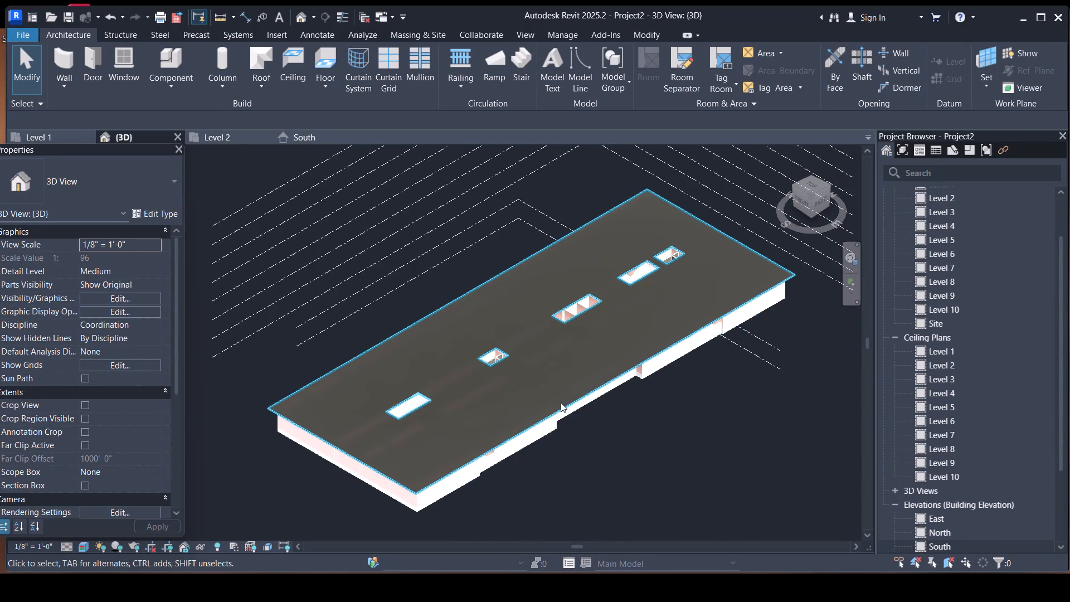
left_click(562, 409)
scroll(403, 405, "up", 4)
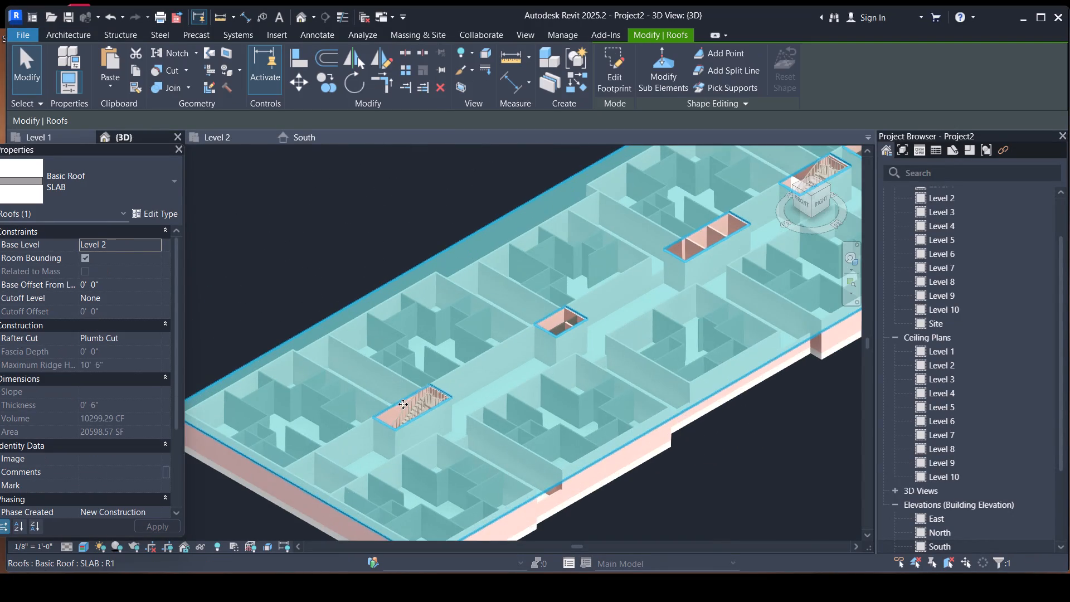
left_click(202, 543)
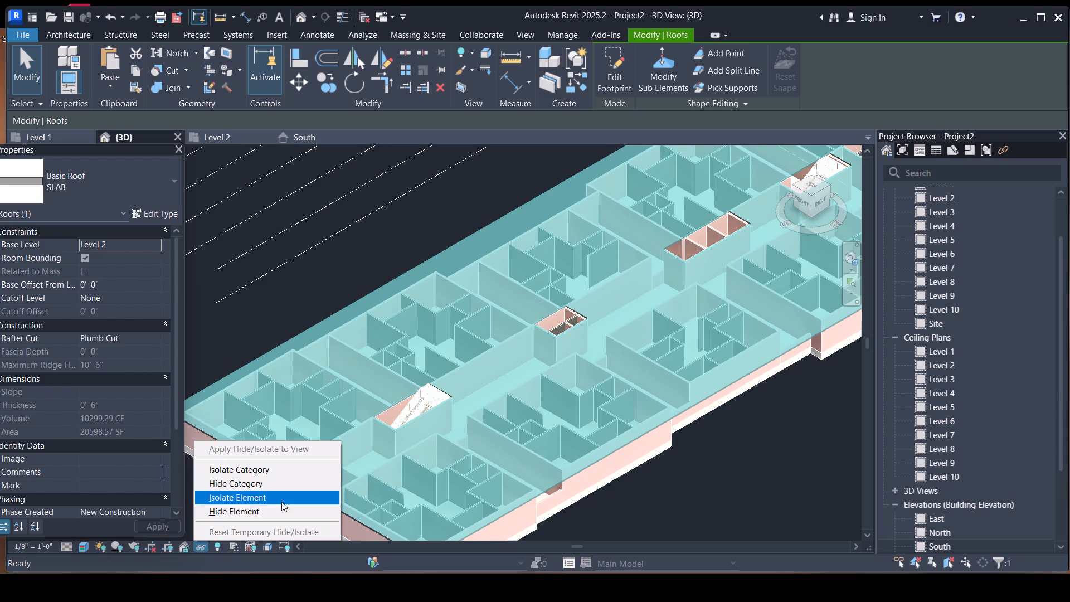
left_click(255, 511)
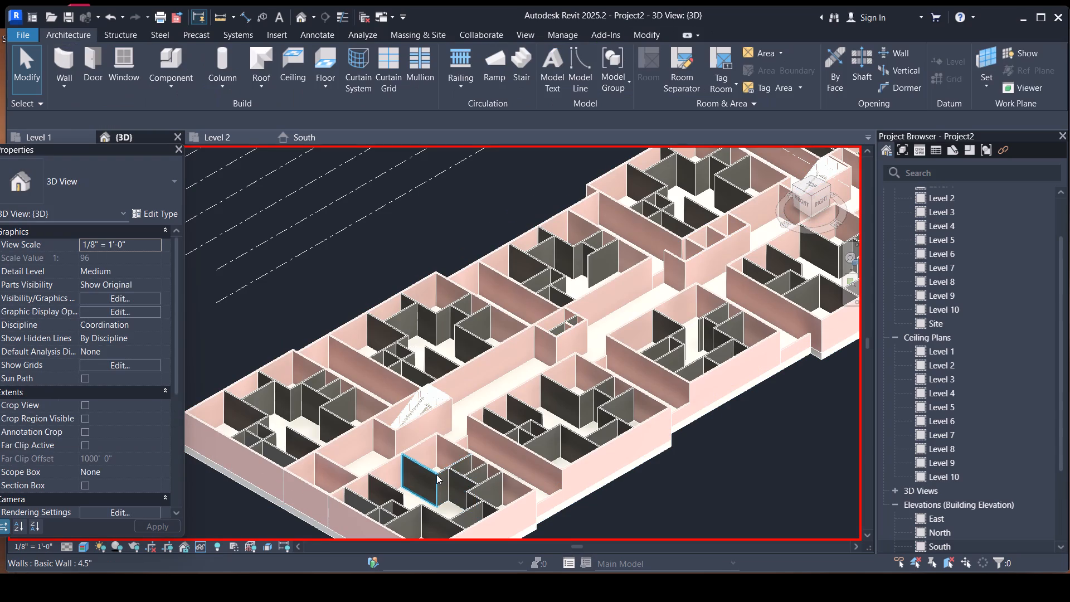
Select all instances of the 4.5" basic wall and assign the WALLS material to the structure layer of their type.
left_click(433, 472)
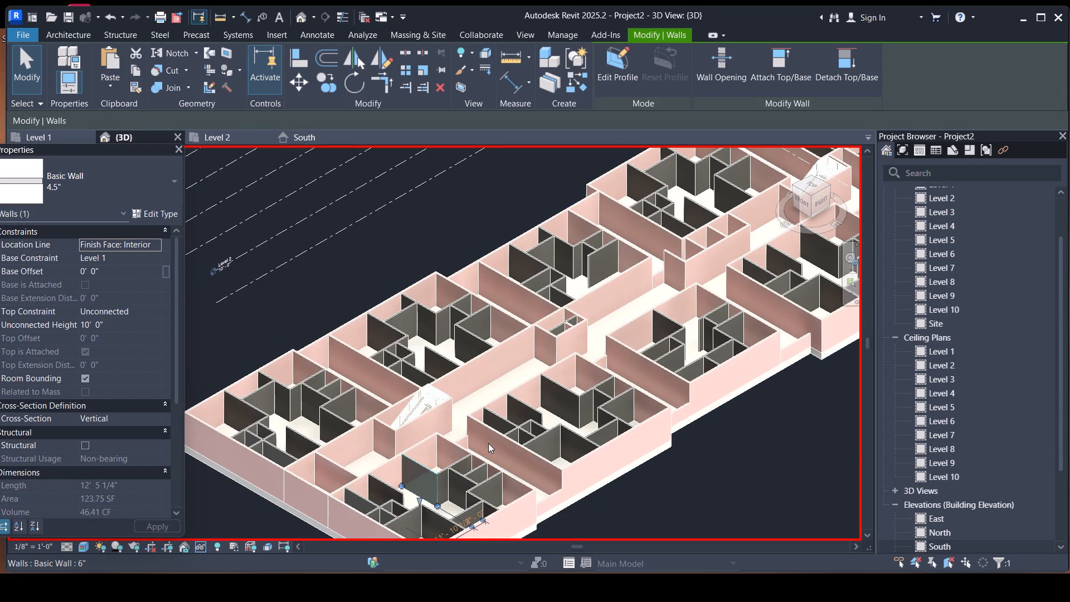
type("SA")
left_click(162, 210)
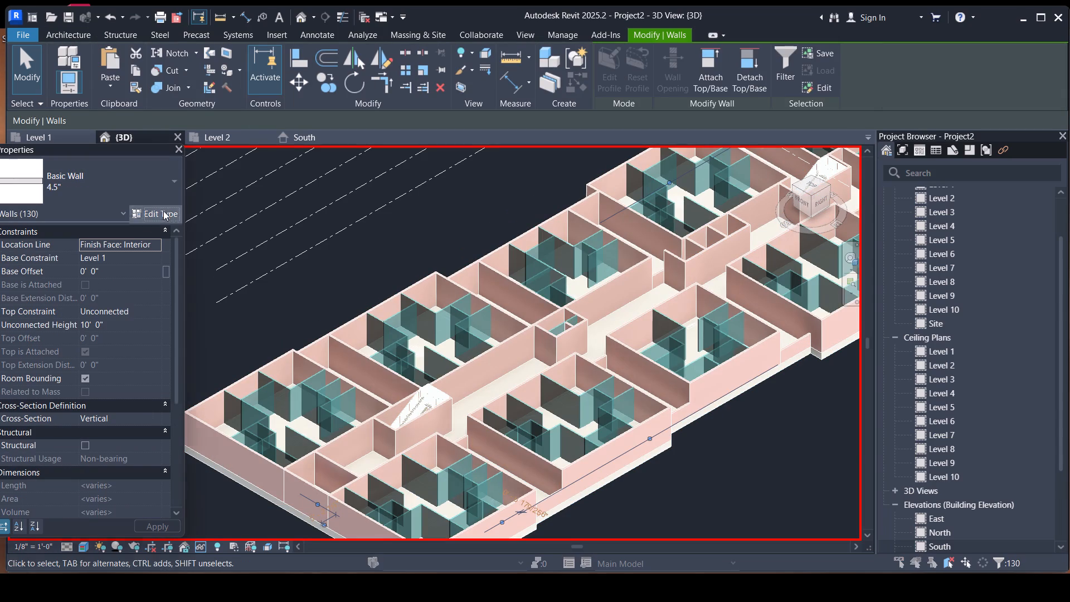
left_click(683, 222)
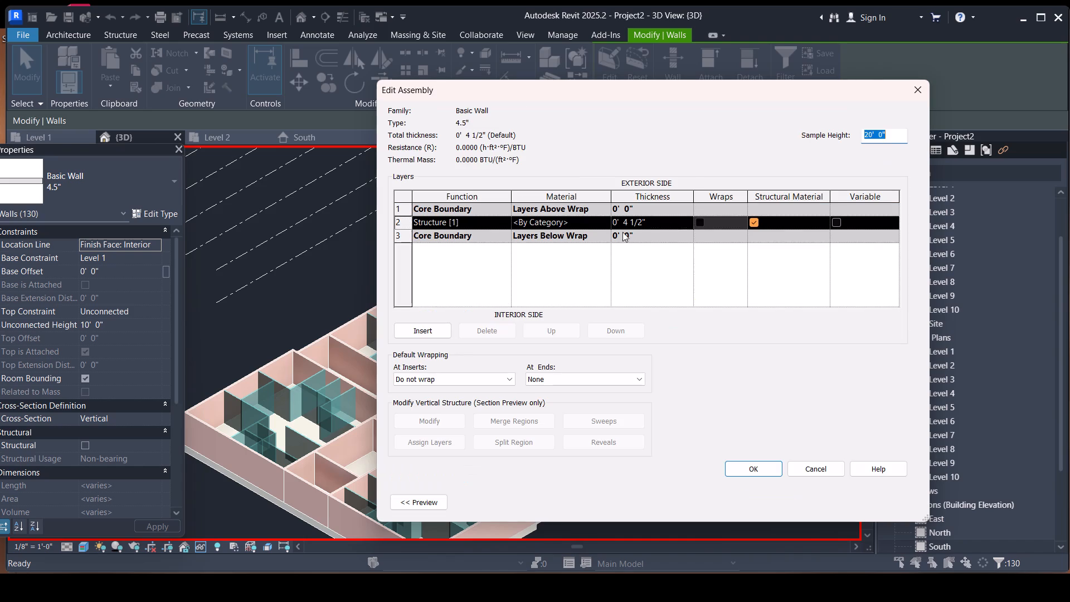
left_click(611, 220)
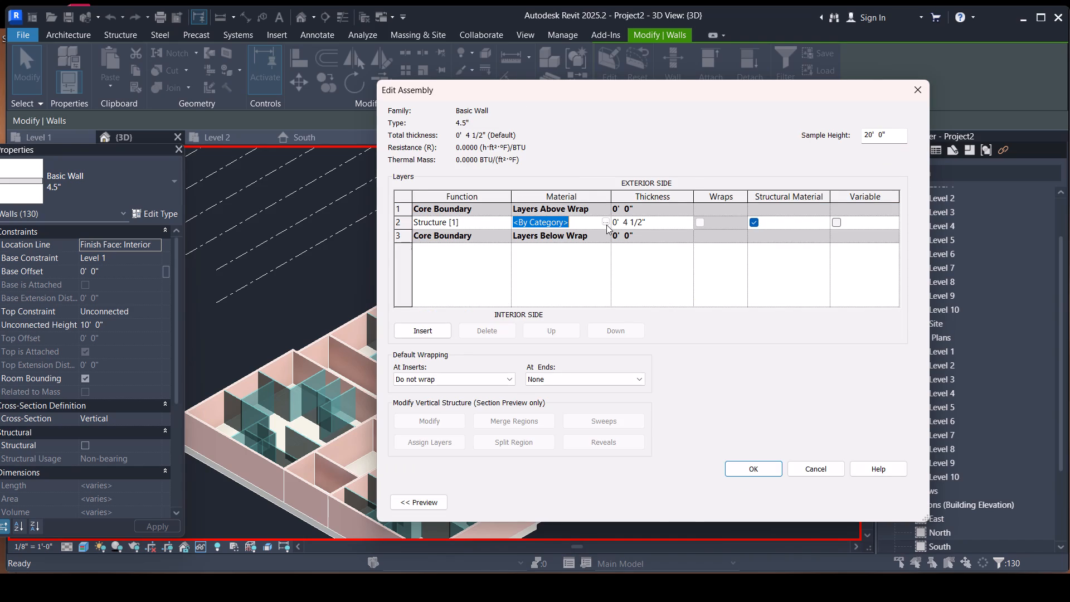
left_click(606, 224)
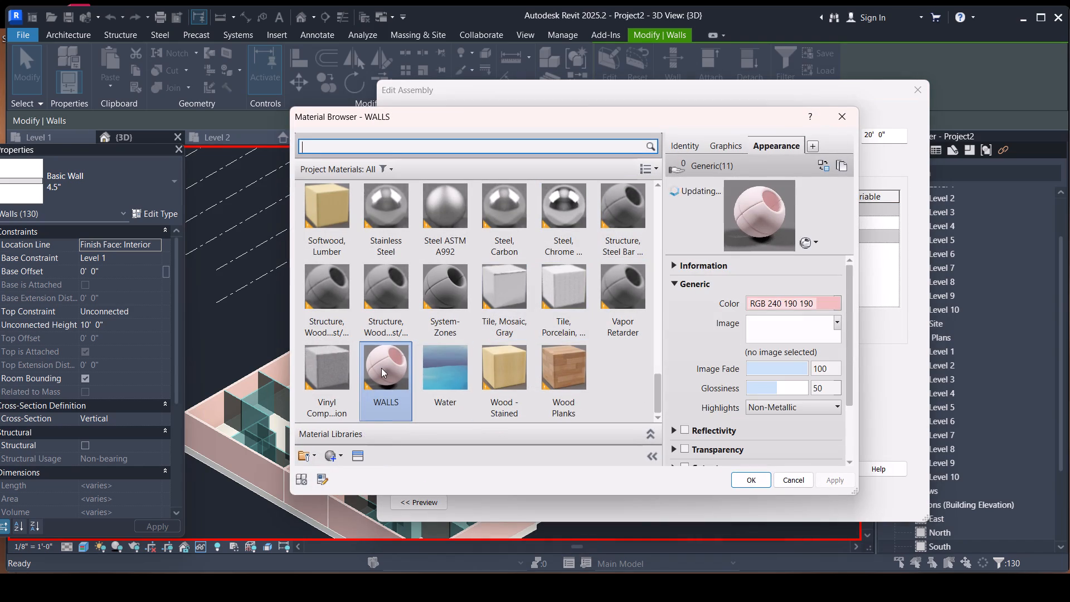
left_click(381, 368)
left_click(746, 472)
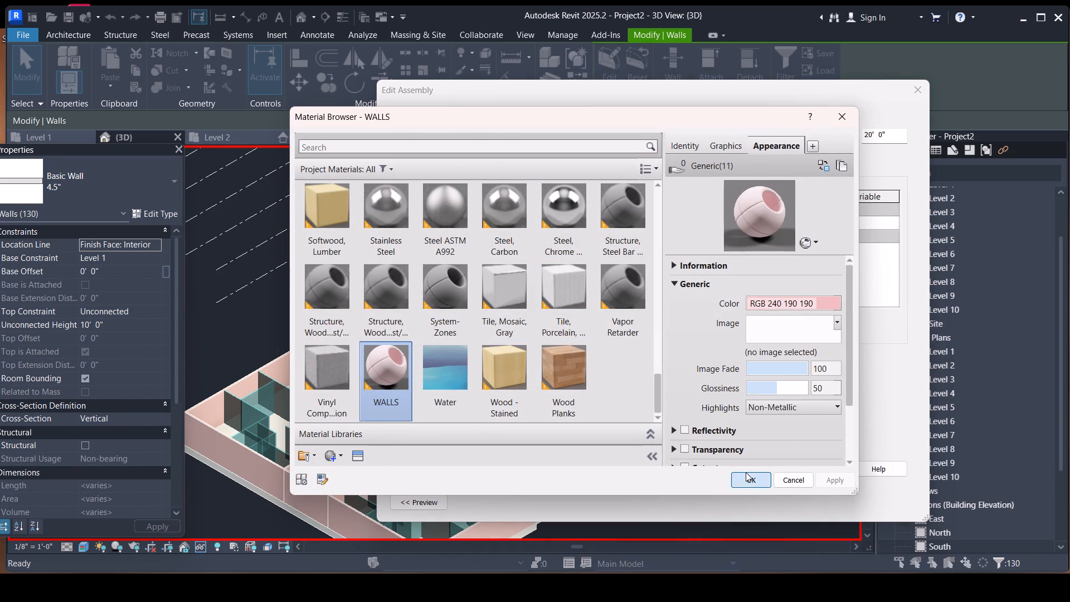
left_click(777, 468)
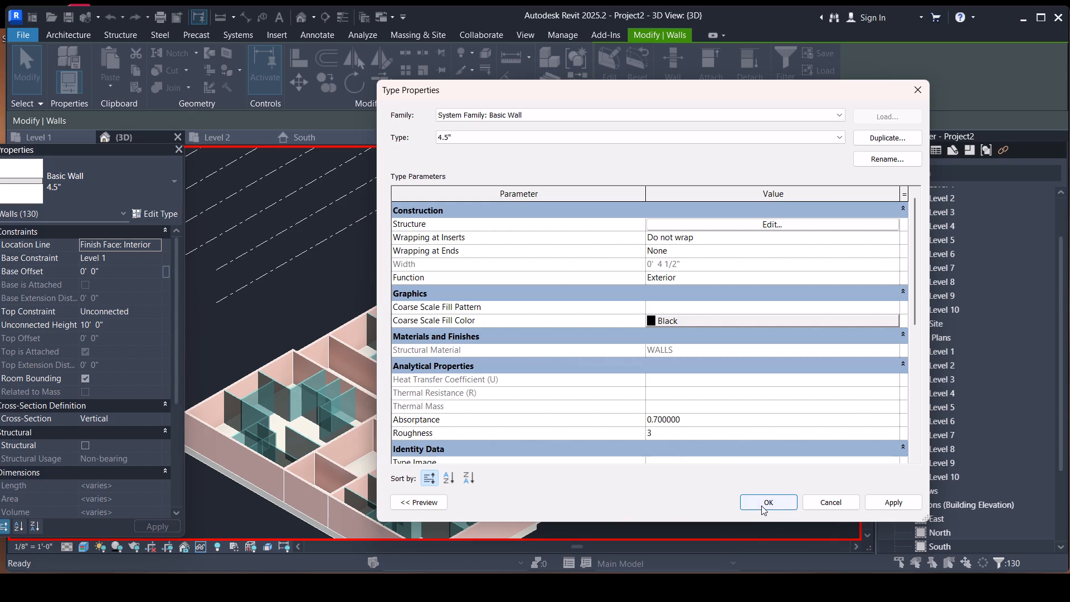
left_click(762, 506)
key("Escape")
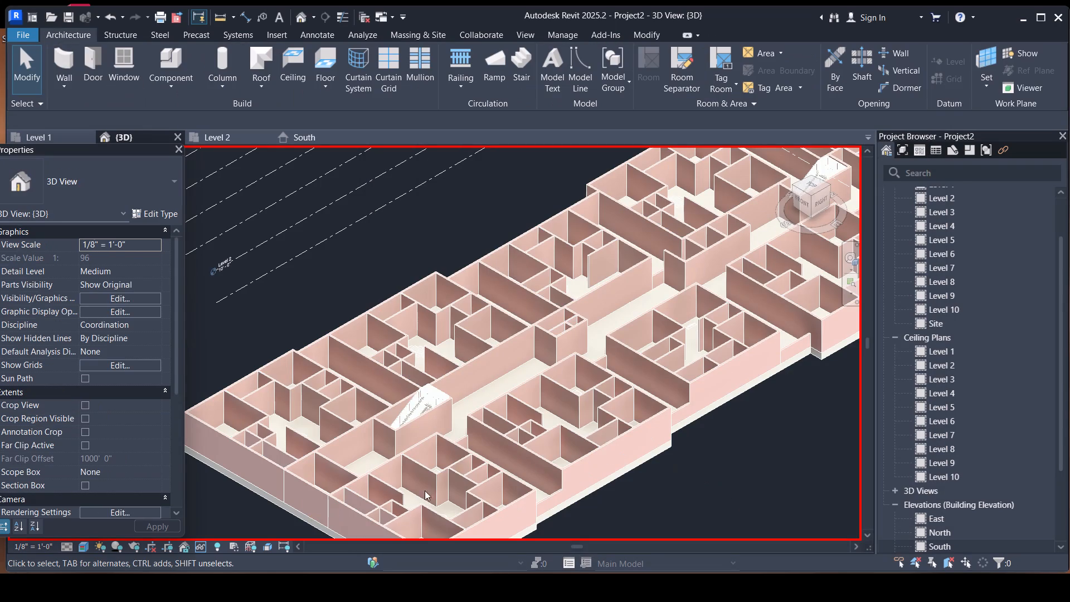
Reset the temporary hide/isolate in the 3D view to bring back the hidden SLAB roof.
right_click(204, 544)
left_click(203, 543)
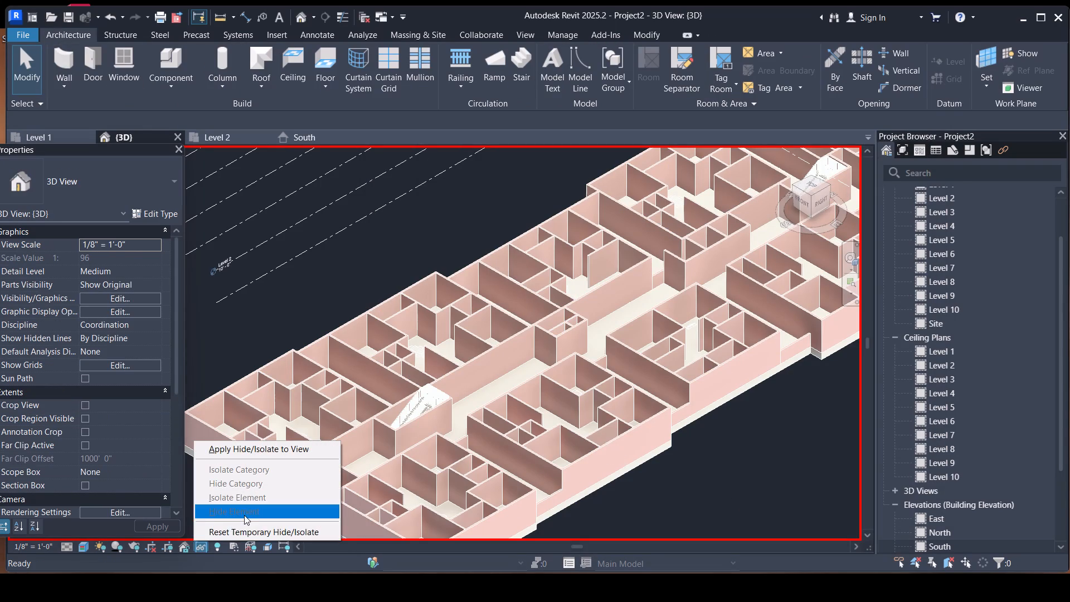
left_click(236, 535)
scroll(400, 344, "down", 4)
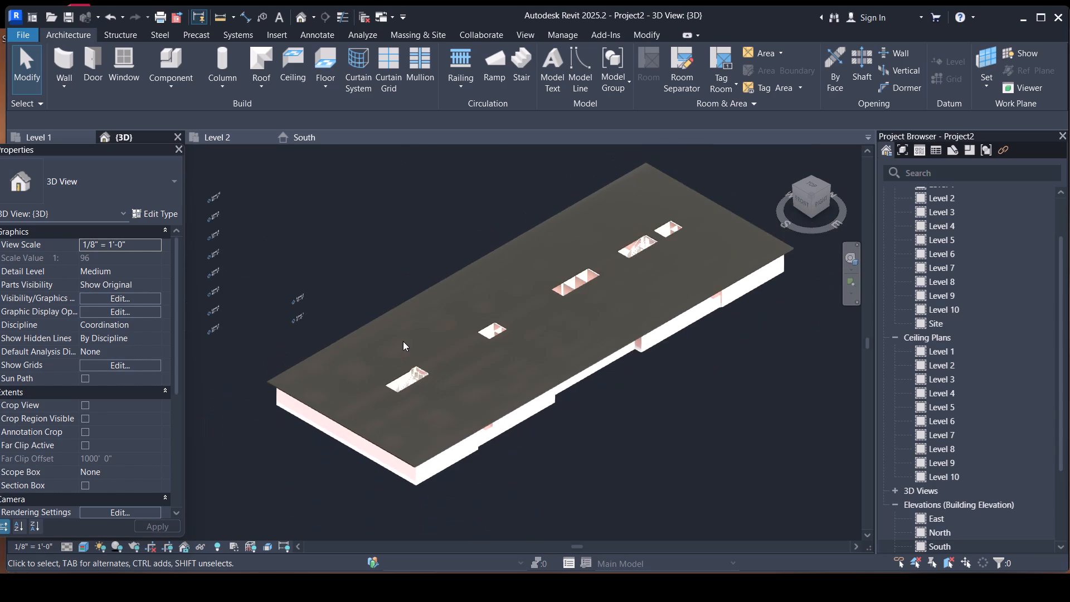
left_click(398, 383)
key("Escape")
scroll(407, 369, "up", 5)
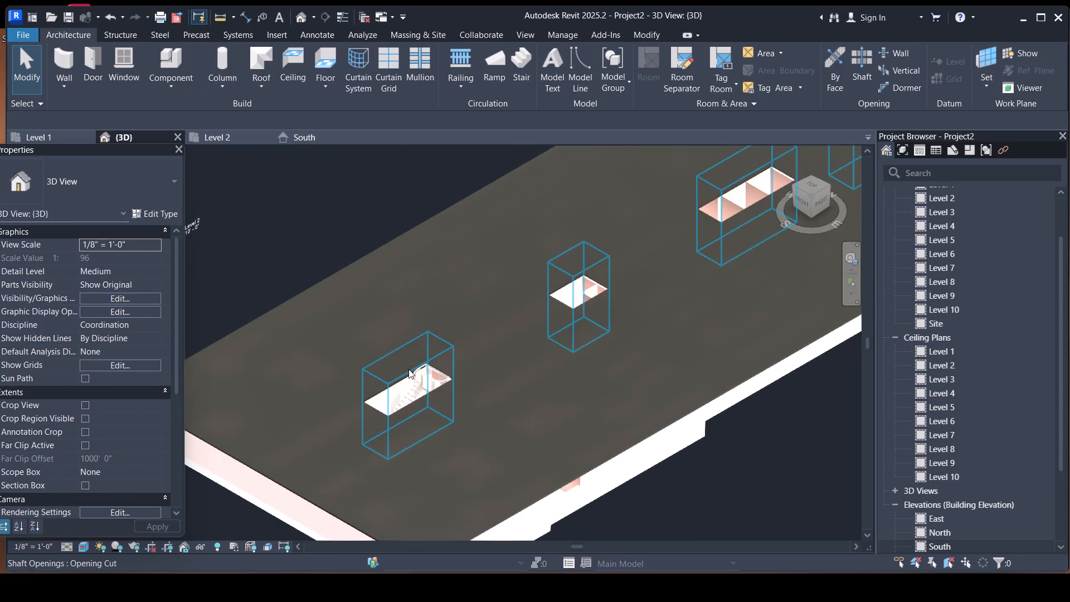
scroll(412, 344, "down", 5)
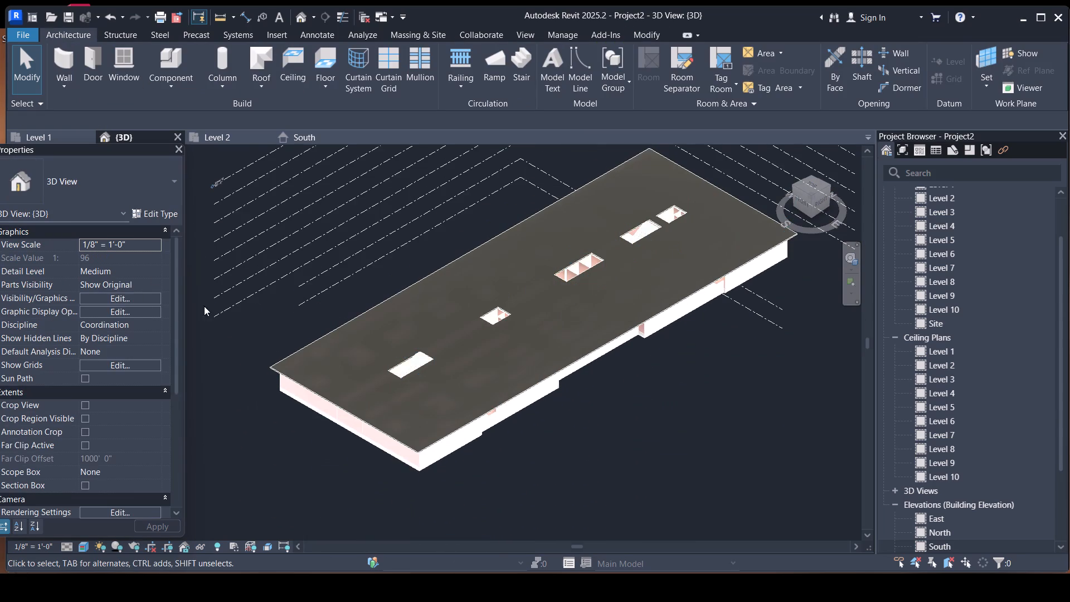
Select the entire ground storey in the 3D view, adding the far-end elements to the first part of the selection.
scroll(273, 307, "down", 4)
scroll(488, 244, "down", 2)
scroll(468, 302, "up", 4)
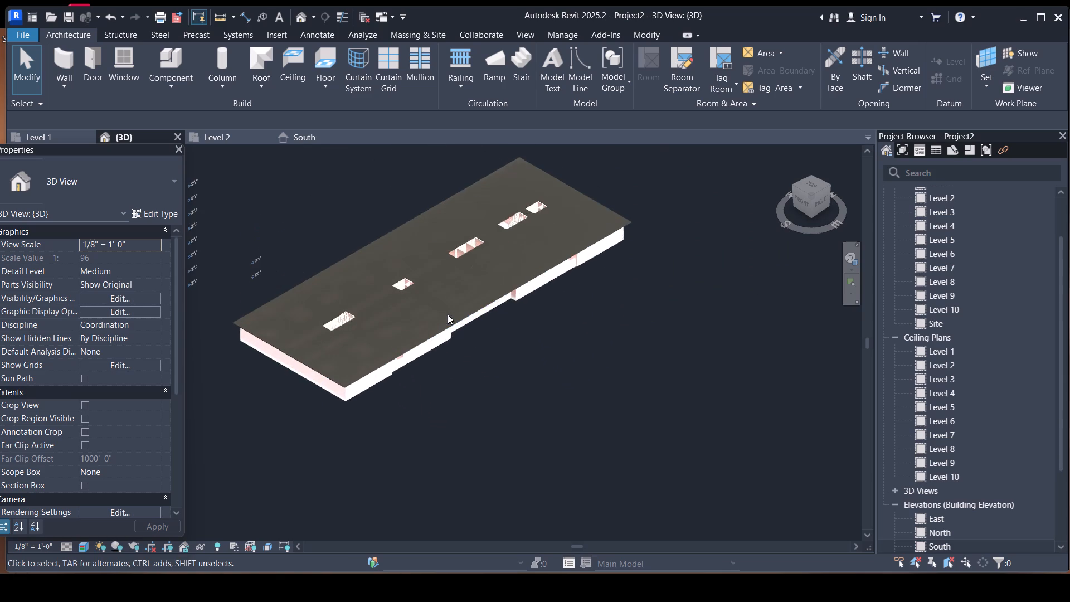
scroll(515, 274, "down", 2)
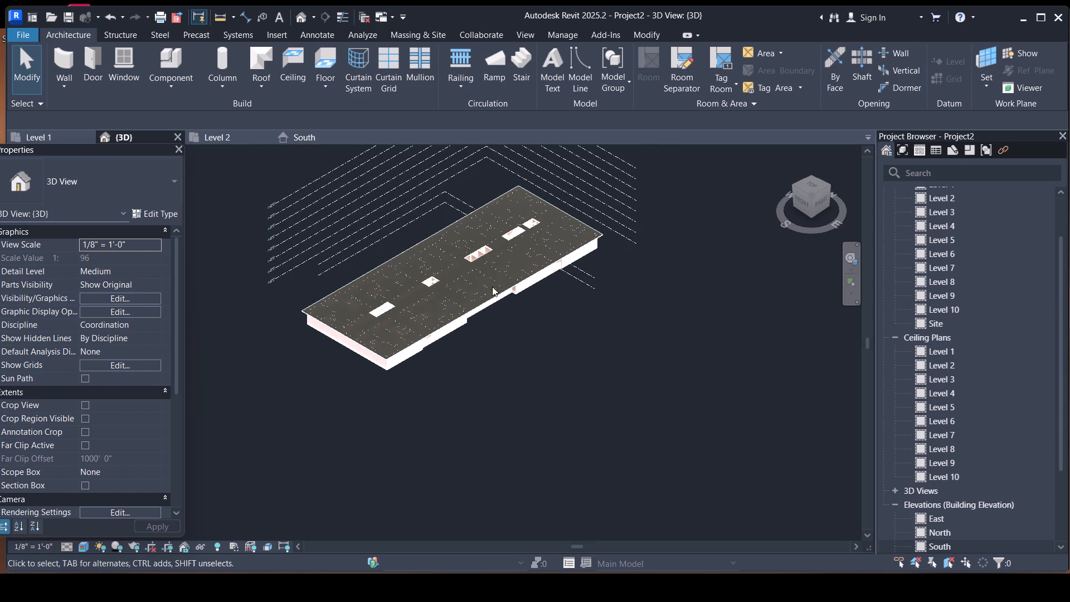
key("Escape")
left_click_drag(493, 177, 303, 368)
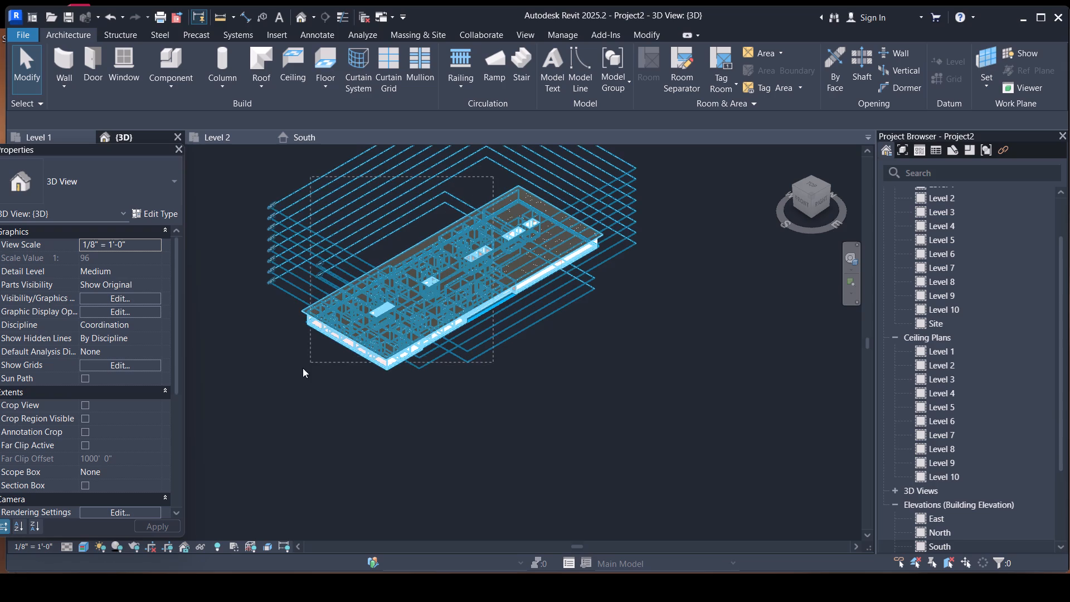
left_click_drag(303, 368, 257, 397)
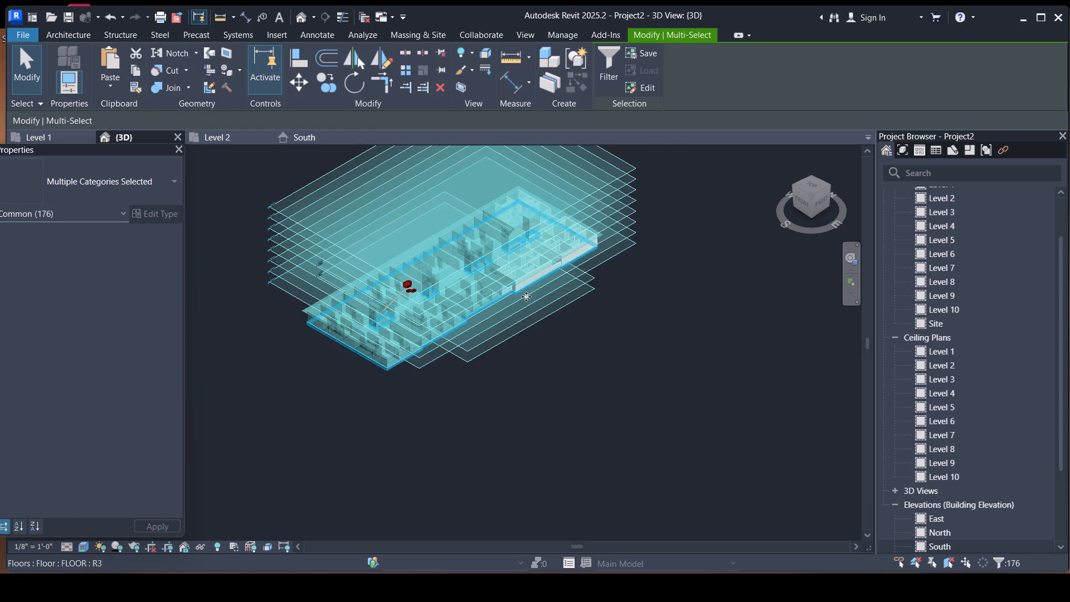
scroll(480, 344, "up", 3)
scroll(563, 288, "down", 5)
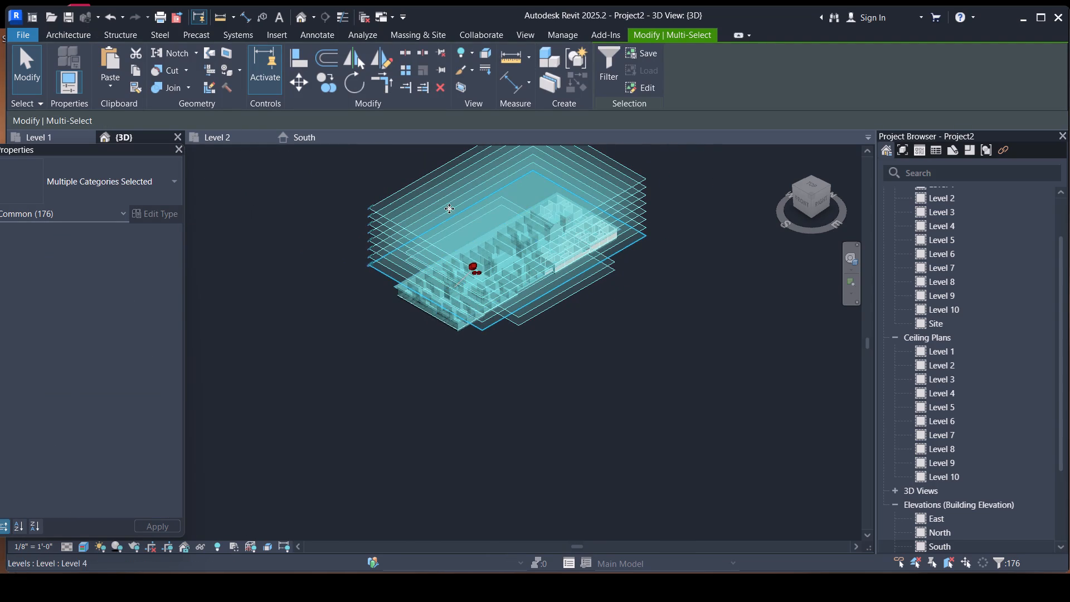
middle_click_drag(692, 289, 473, 166, "shift")
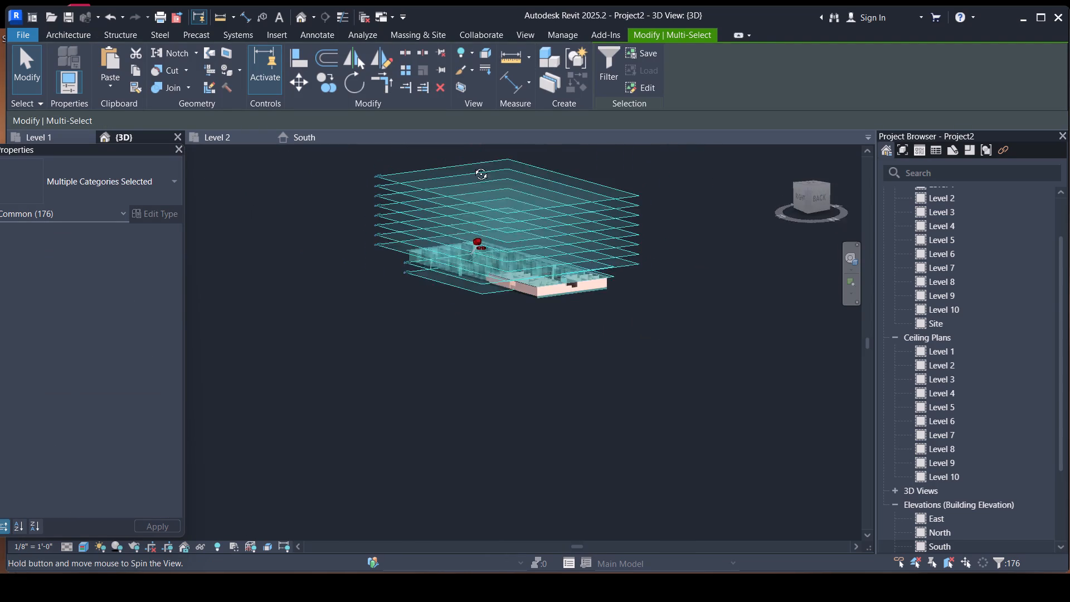
middle_click_drag(473, 166, 474, 159, "shift")
middle_click_drag(501, 294, 504, 282)
scroll(561, 265, "up", 8)
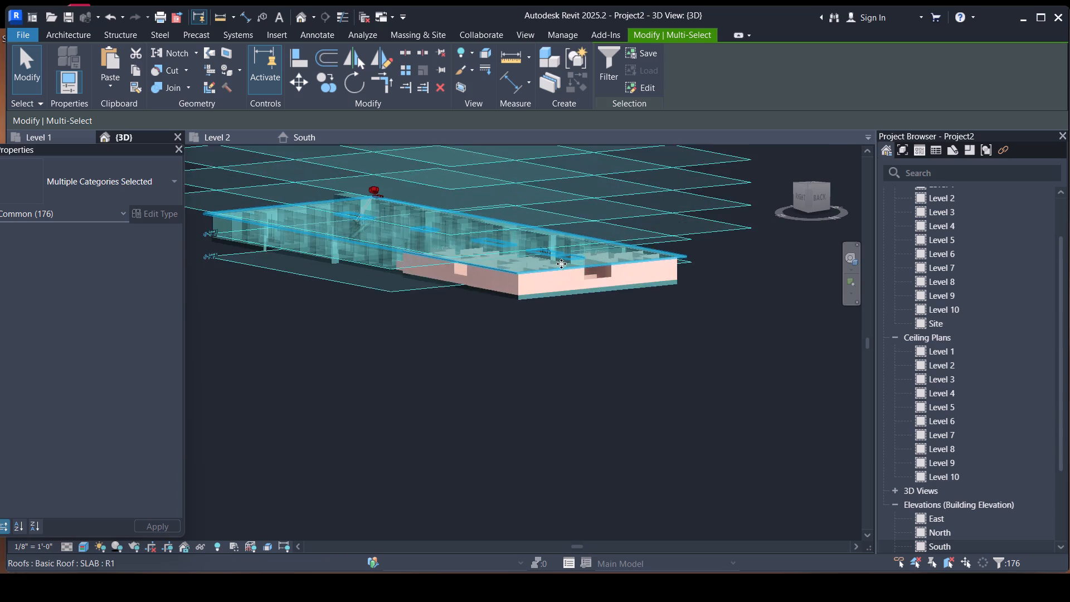
scroll(561, 264, "up", 4)
scroll(707, 364, "down", 6)
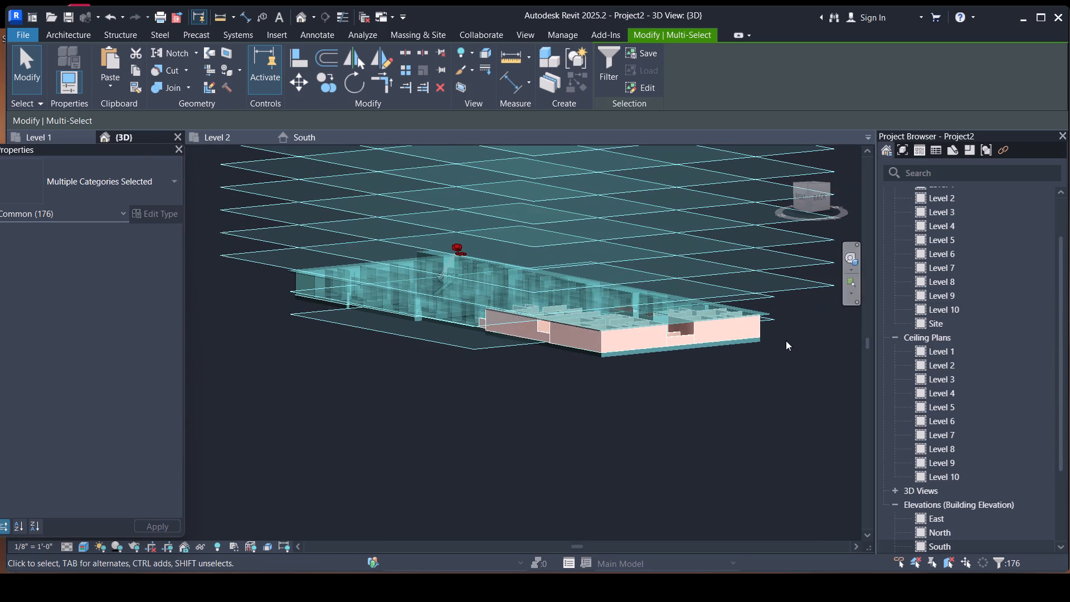
left_click_drag(797, 319, 626, 326, "ctrl")
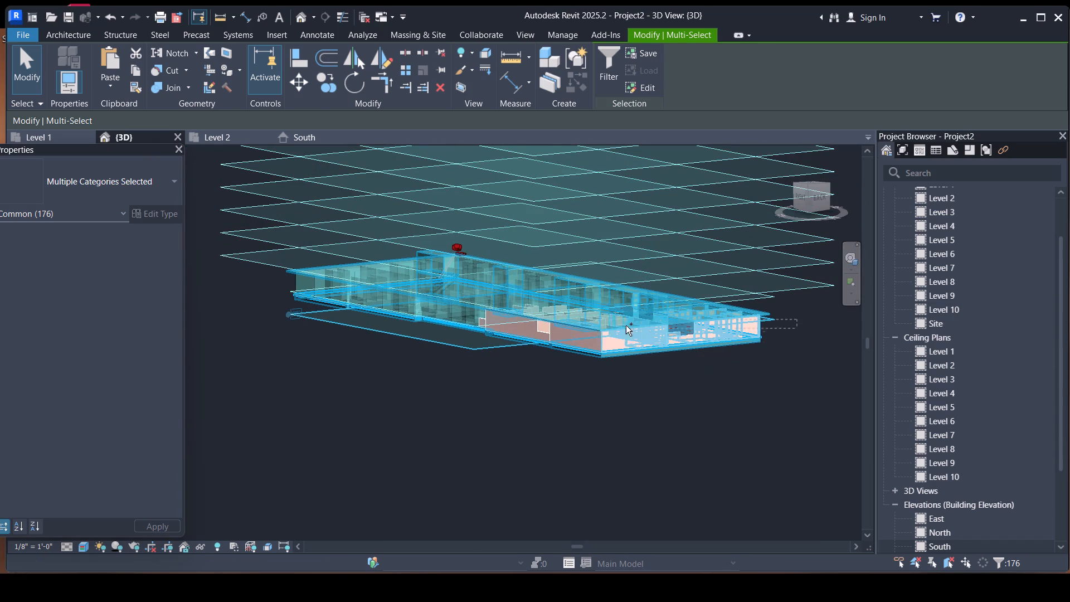
left_click_drag(626, 326, 436, 394, "ctrl")
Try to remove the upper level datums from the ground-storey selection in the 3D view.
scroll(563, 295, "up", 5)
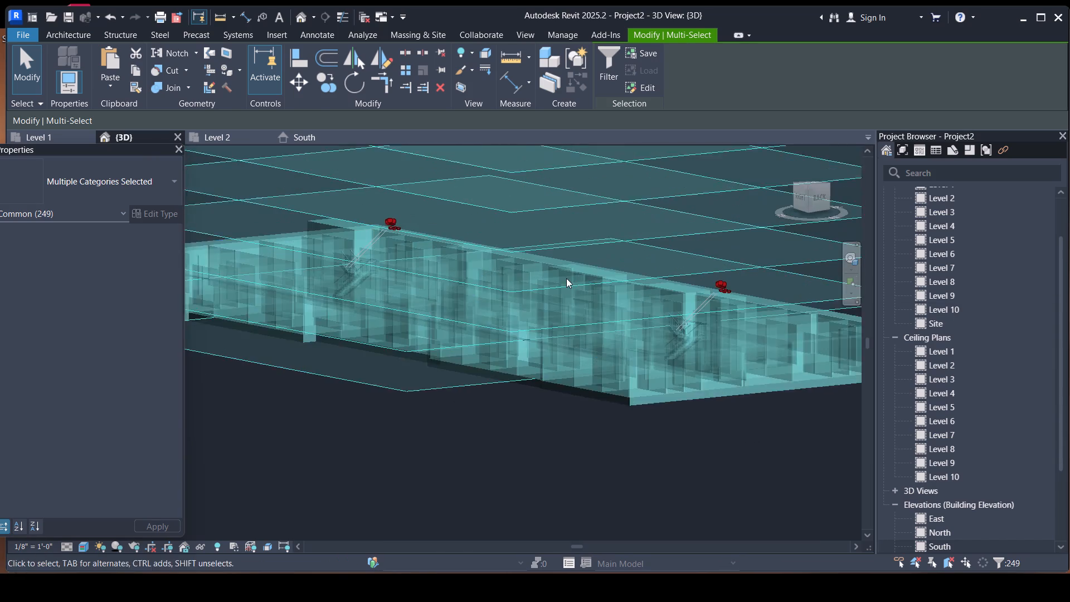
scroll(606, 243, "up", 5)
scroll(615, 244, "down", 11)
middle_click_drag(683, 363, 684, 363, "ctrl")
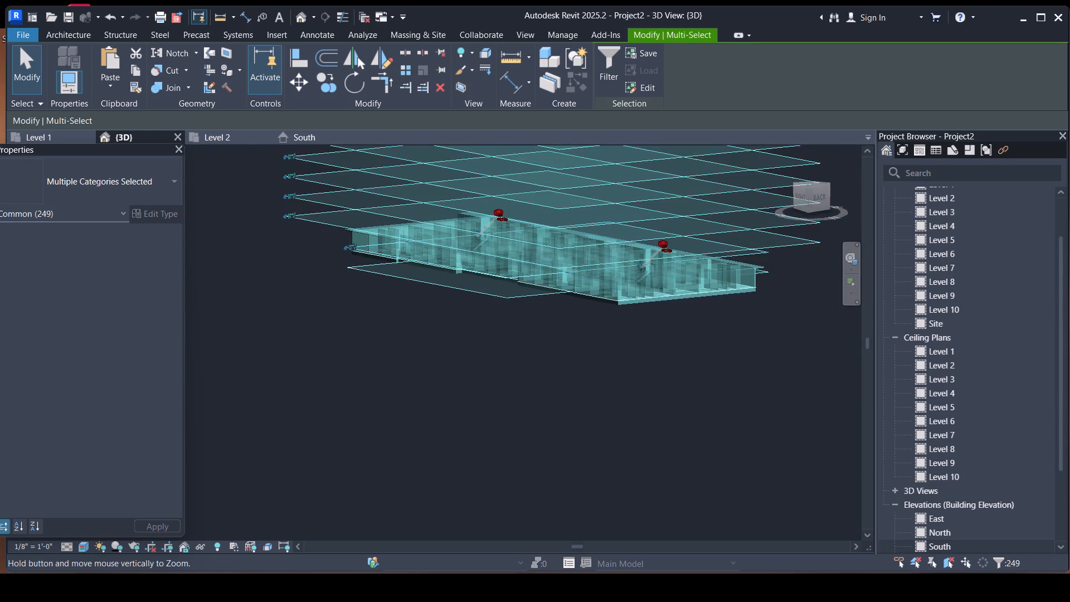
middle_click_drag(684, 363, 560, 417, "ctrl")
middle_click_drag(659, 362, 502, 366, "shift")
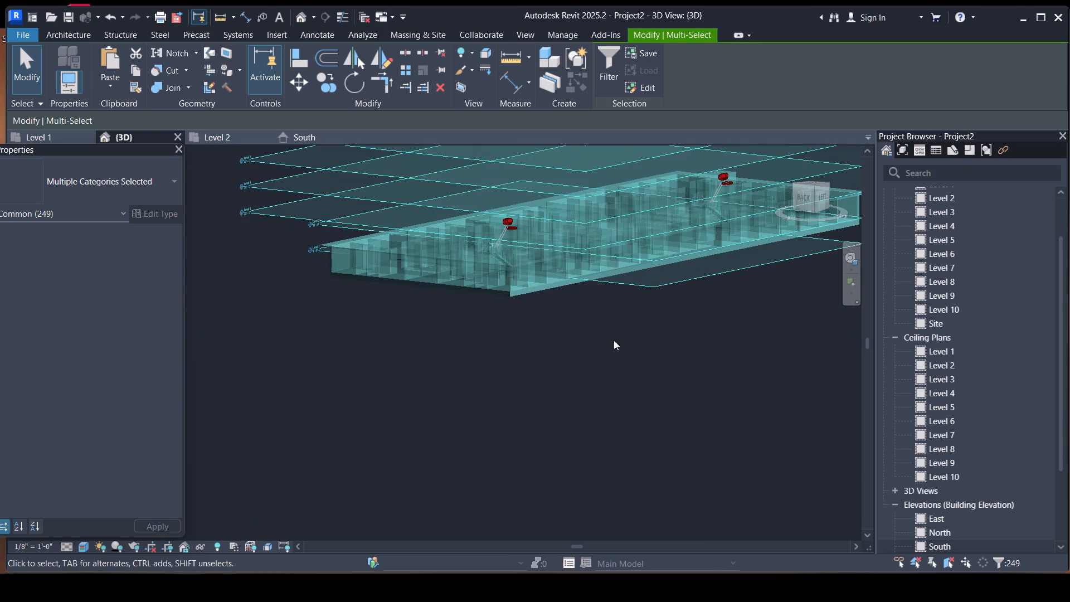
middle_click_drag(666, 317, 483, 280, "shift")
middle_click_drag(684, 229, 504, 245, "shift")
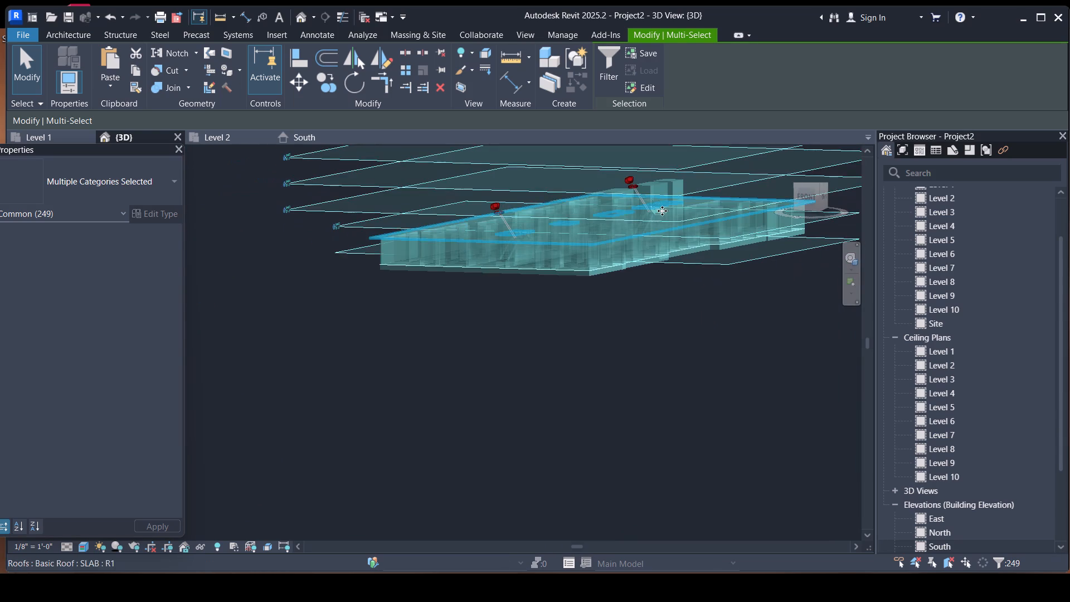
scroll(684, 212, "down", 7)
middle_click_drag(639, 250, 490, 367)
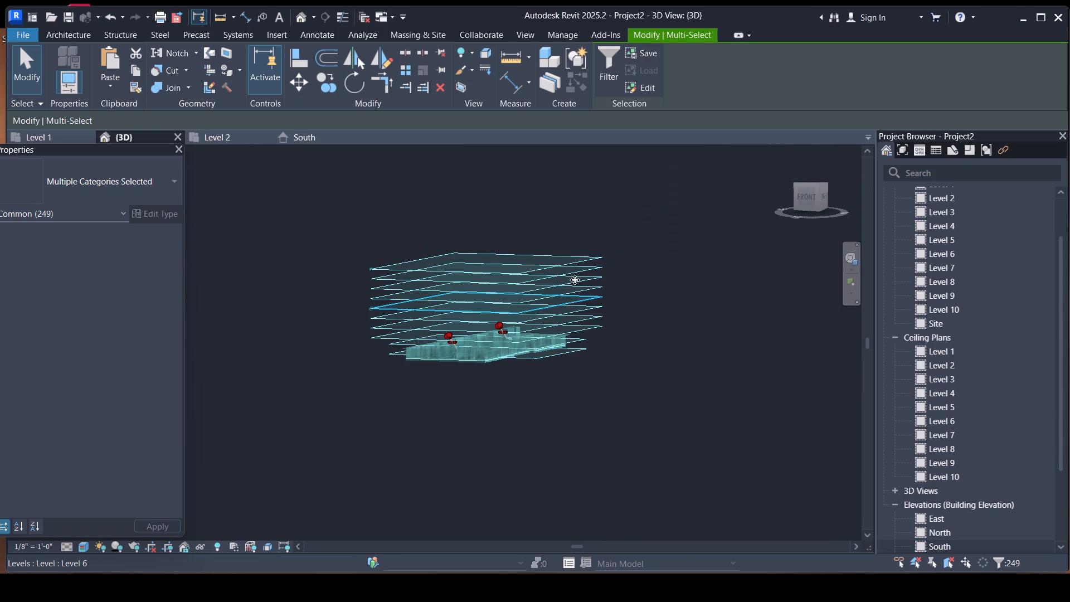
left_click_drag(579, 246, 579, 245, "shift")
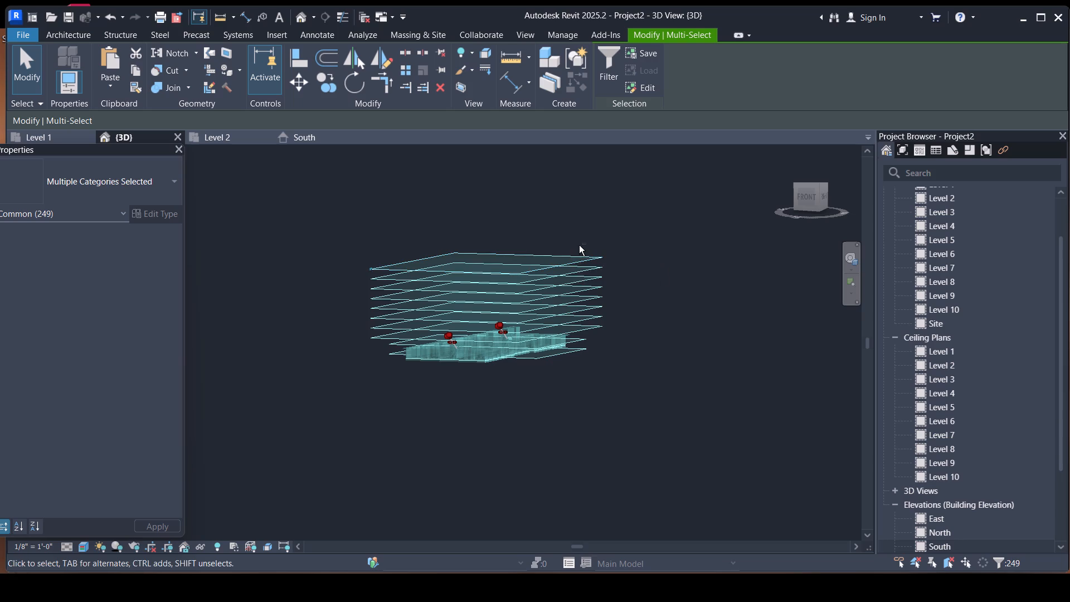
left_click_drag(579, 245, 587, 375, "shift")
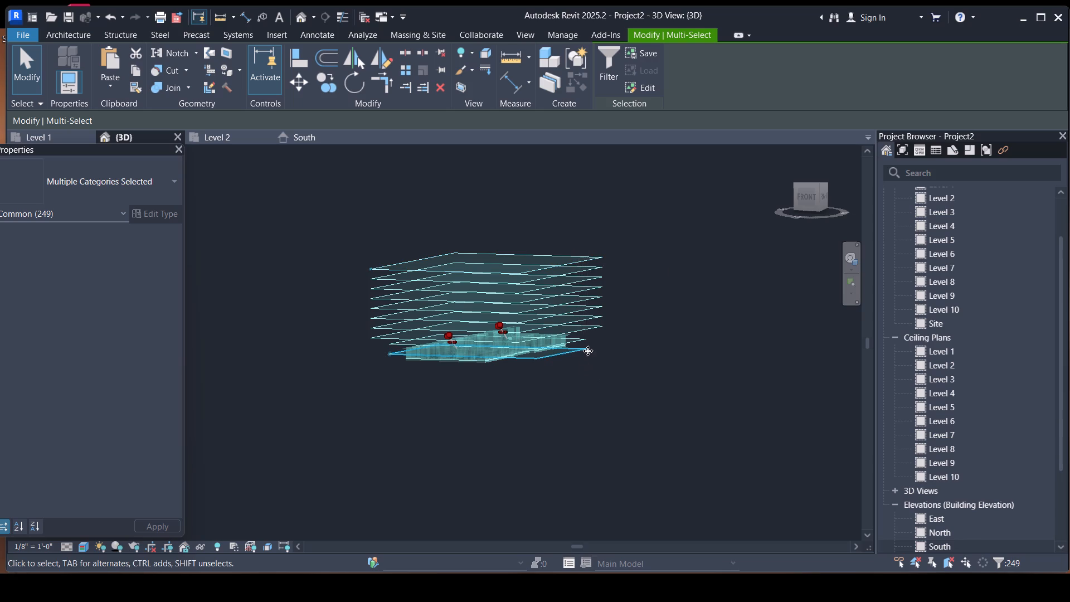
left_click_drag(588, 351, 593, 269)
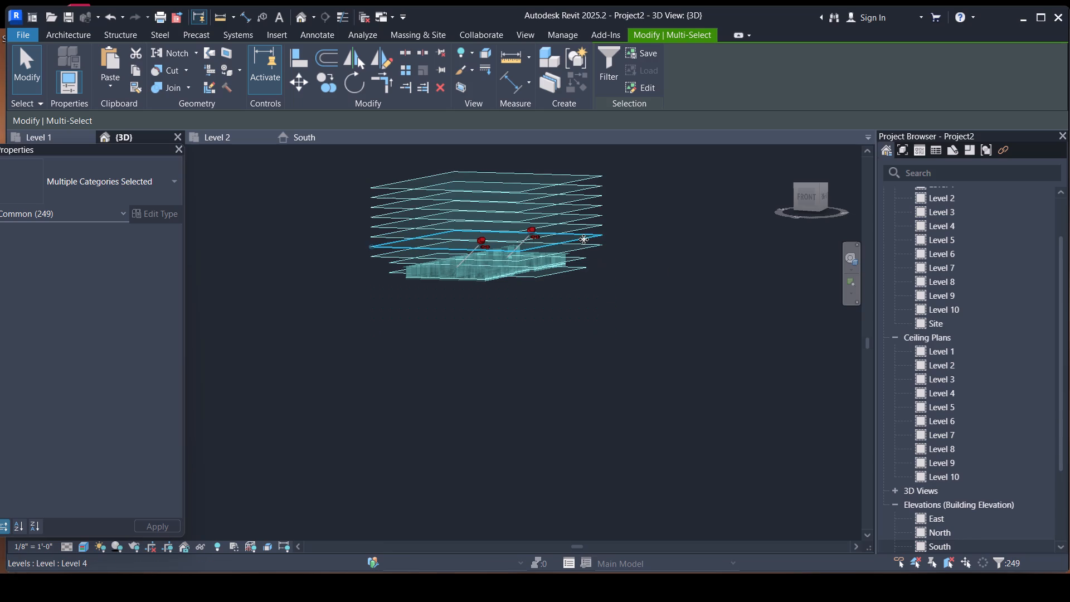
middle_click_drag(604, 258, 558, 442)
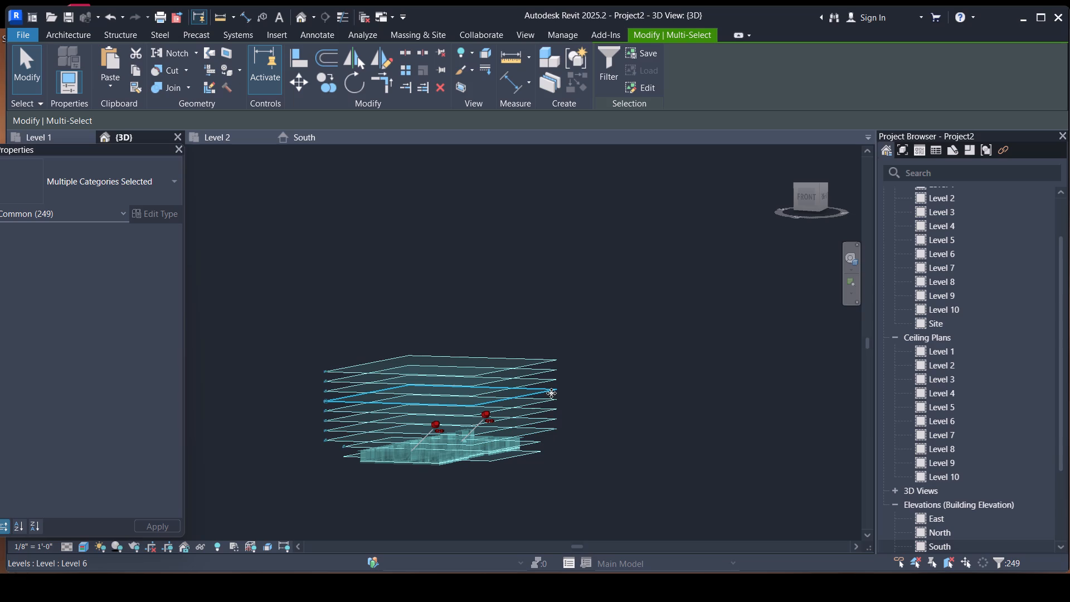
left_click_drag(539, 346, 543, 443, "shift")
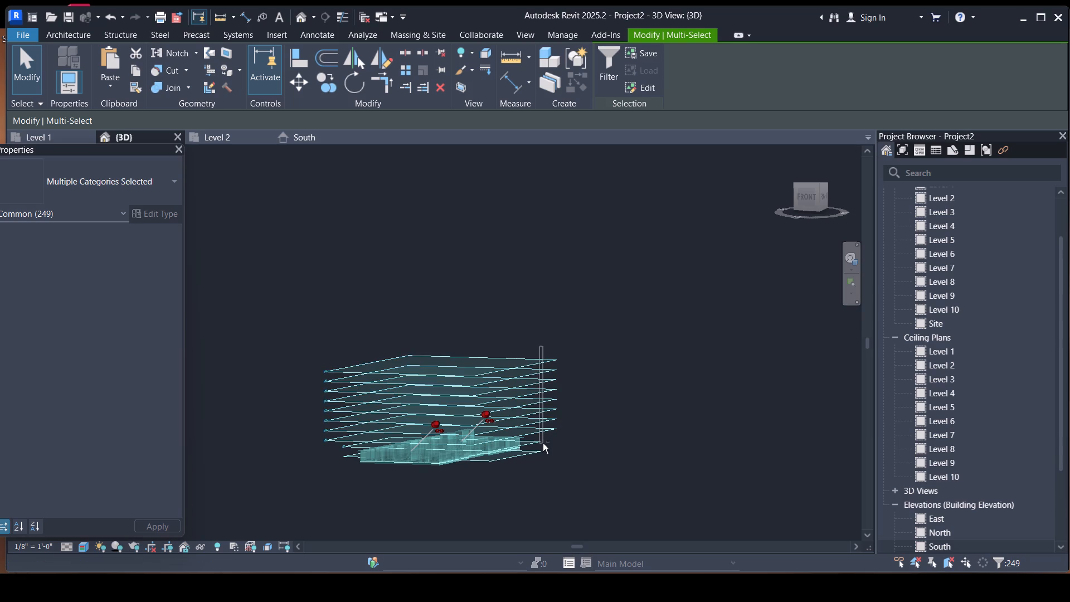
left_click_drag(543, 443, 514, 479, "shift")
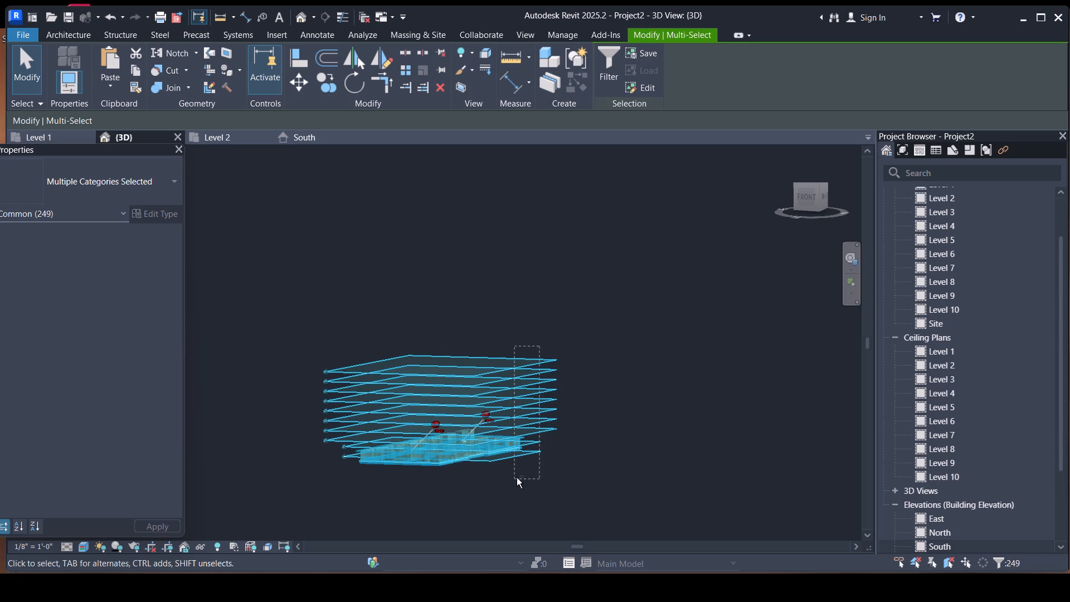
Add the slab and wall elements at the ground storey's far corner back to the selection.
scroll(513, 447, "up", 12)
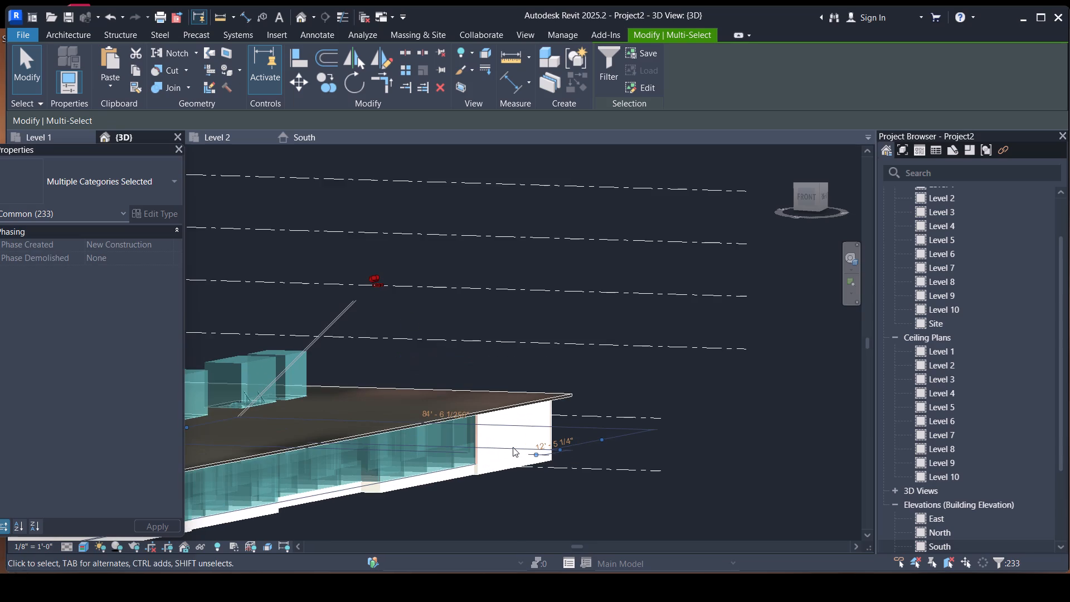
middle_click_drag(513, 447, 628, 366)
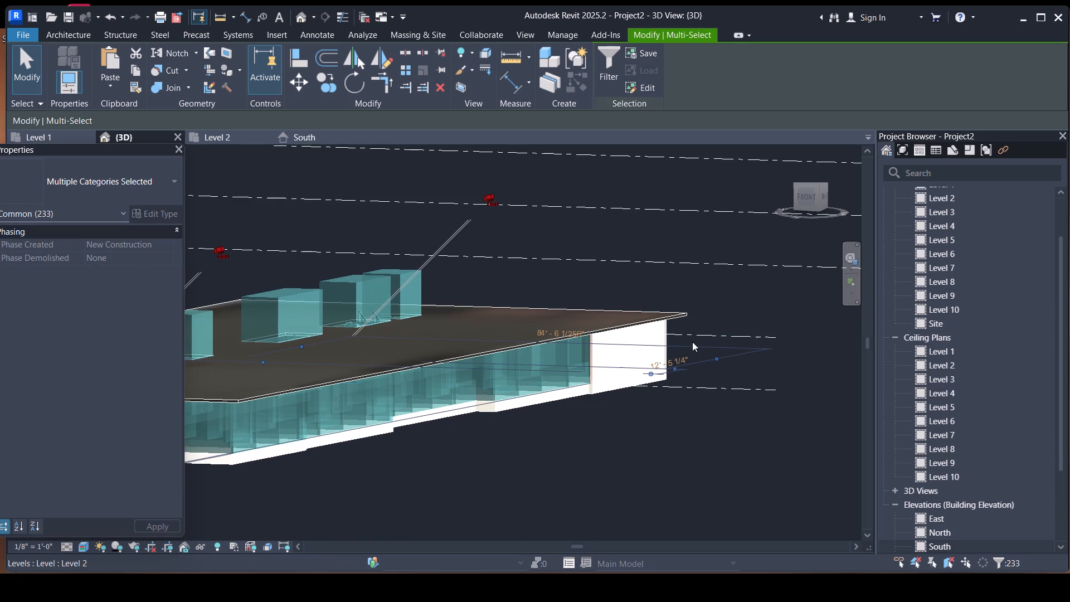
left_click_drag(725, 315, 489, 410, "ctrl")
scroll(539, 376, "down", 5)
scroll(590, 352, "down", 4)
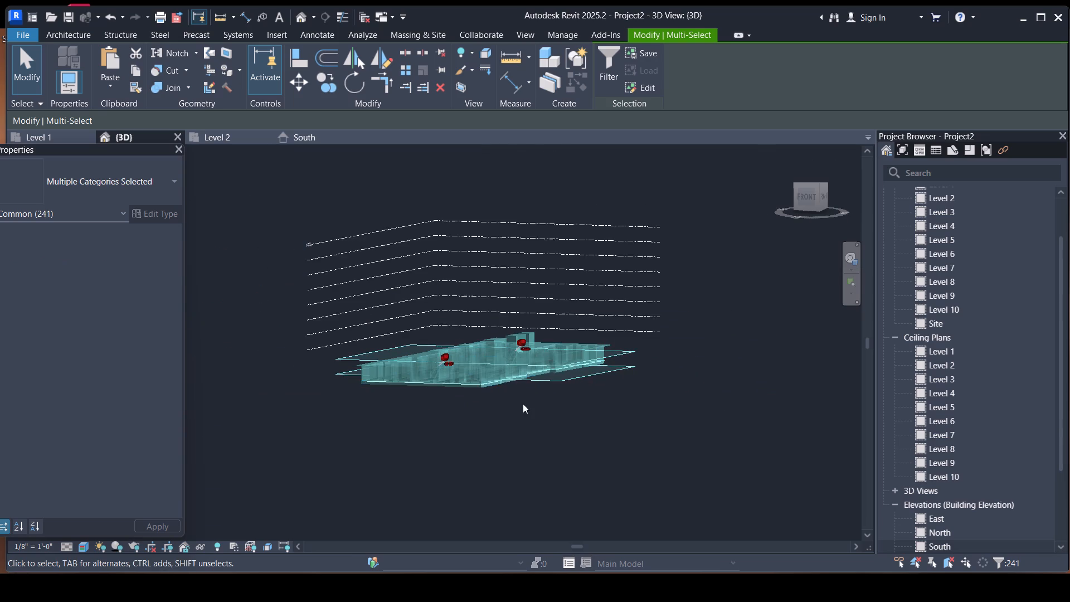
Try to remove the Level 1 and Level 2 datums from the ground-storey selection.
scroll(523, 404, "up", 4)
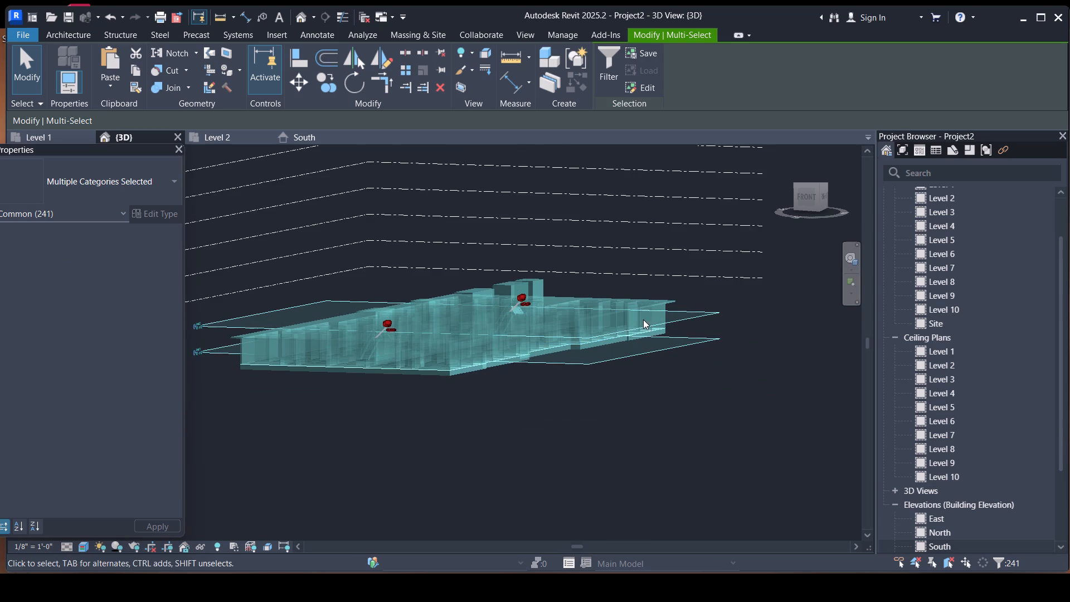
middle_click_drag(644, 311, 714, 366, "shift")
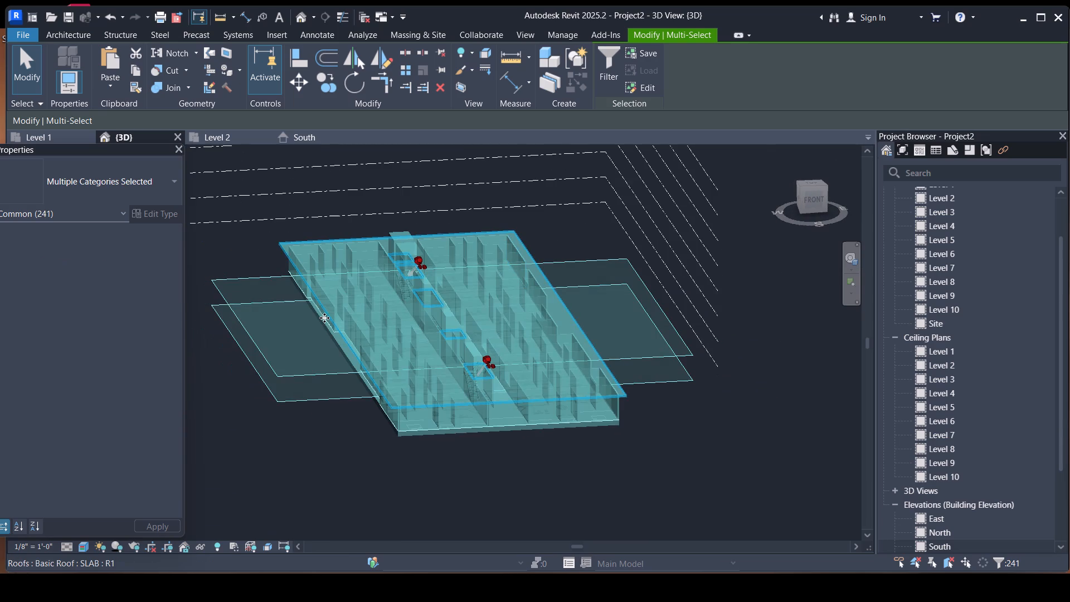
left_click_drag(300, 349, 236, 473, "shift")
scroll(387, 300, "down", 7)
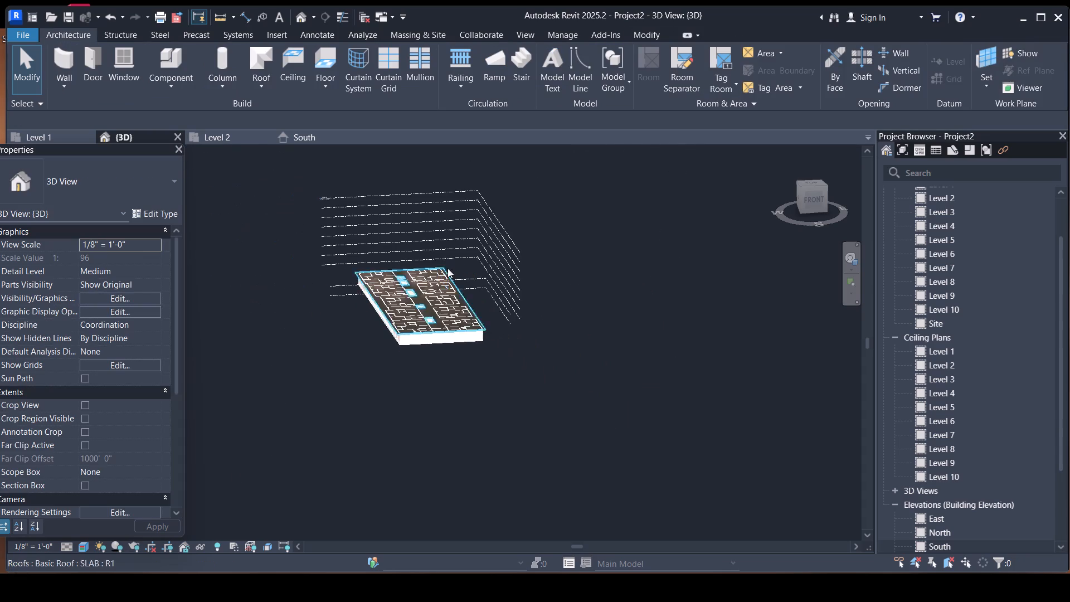
Examine the ground-storey floor, the Level 2 datum and the building's underside in the 3D view.
scroll(460, 232, "up", 4)
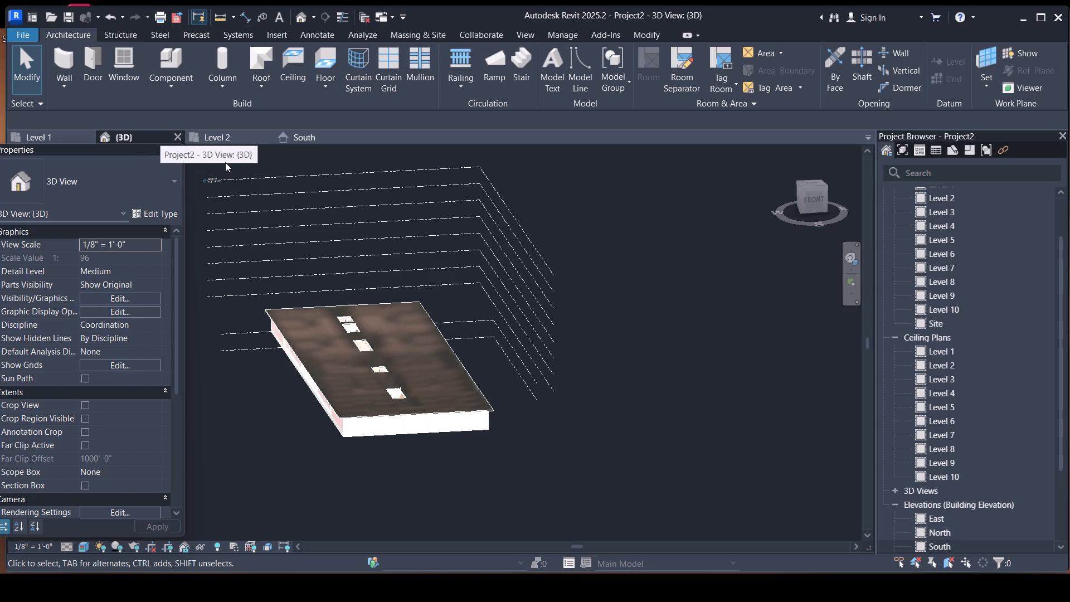
scroll(169, 245, "down", 2)
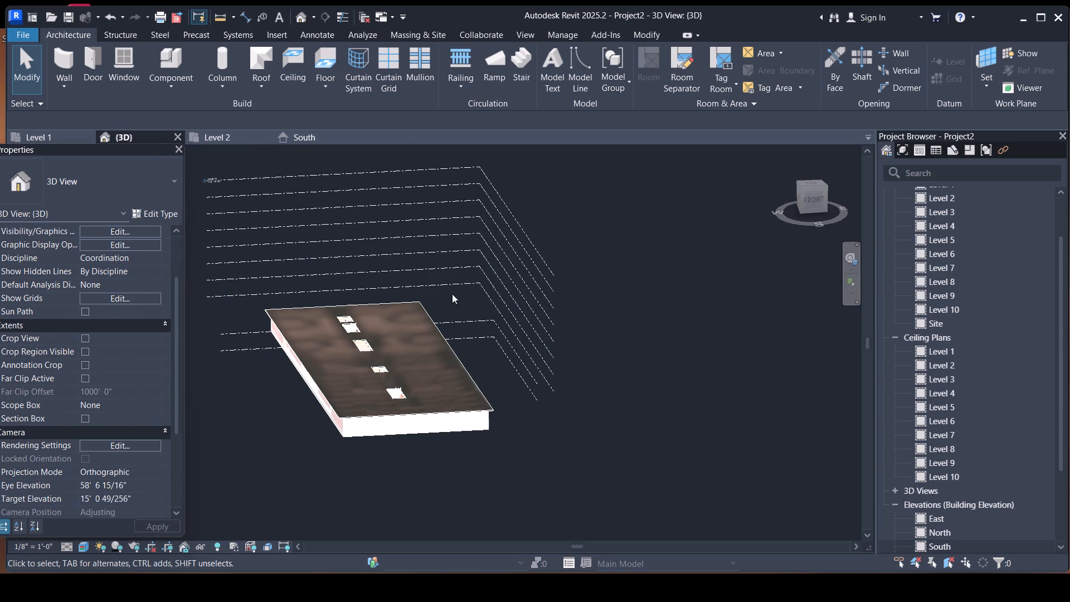
scroll(502, 267, "down", 2)
scroll(553, 244, "down", 2)
scroll(401, 242, "up", 1)
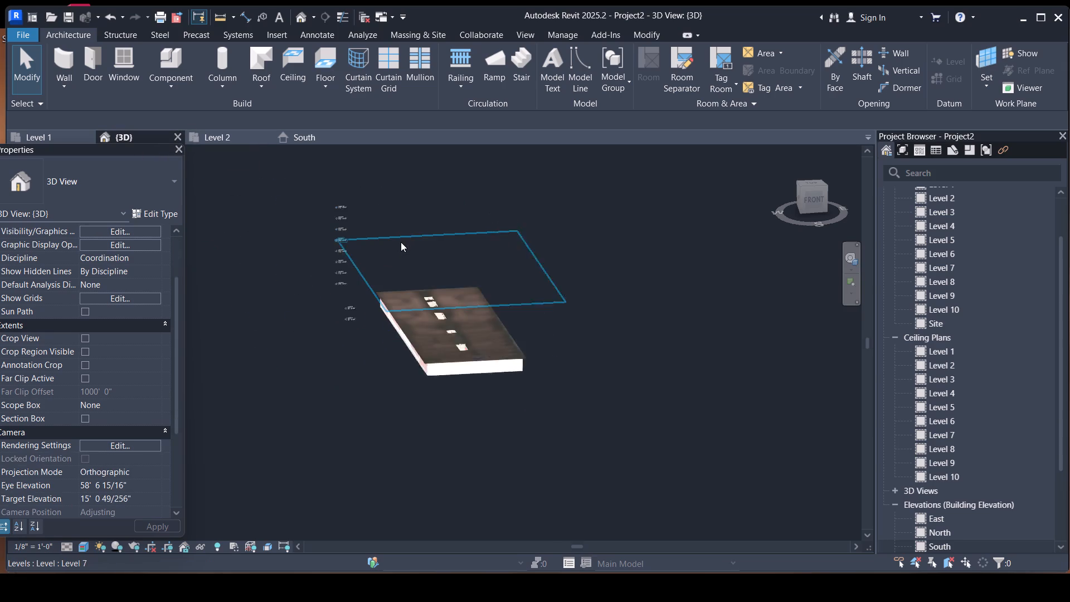
scroll(401, 242, "up", 2)
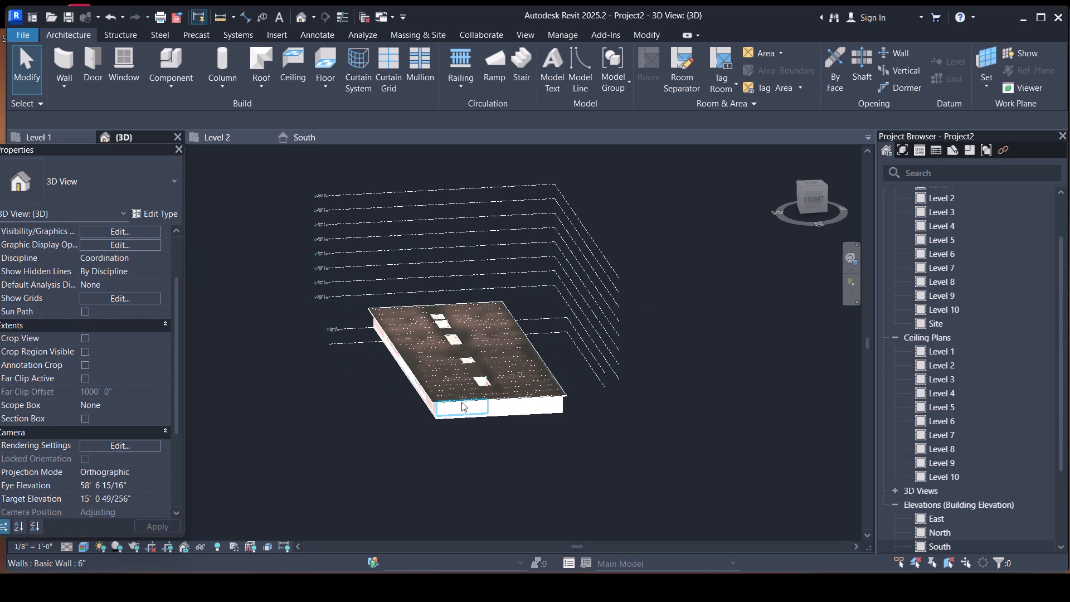
left_click(454, 418)
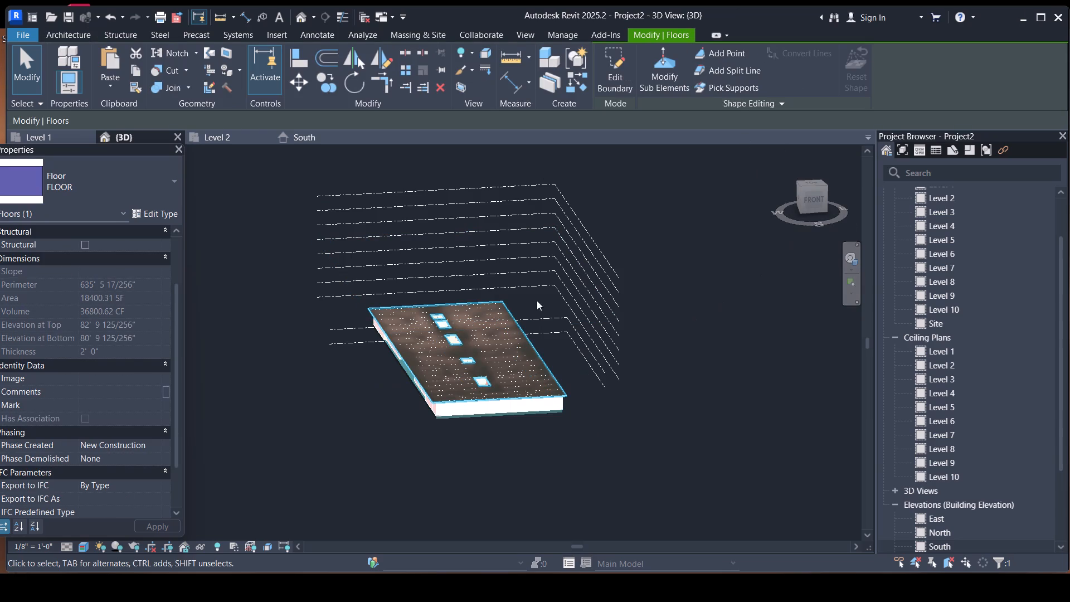
key("Escape")
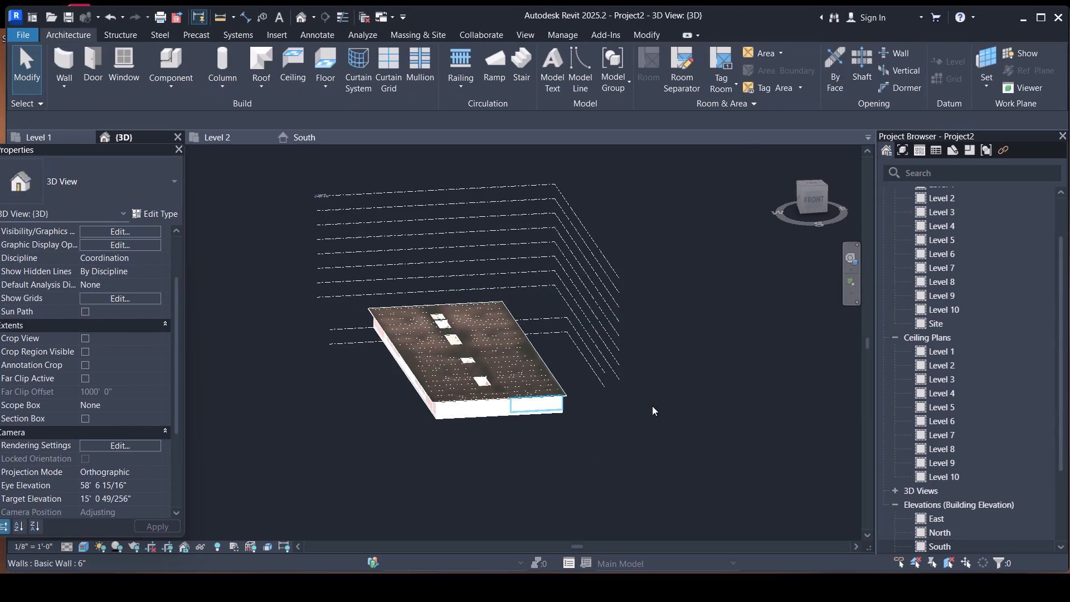
scroll(580, 372, "up", 4)
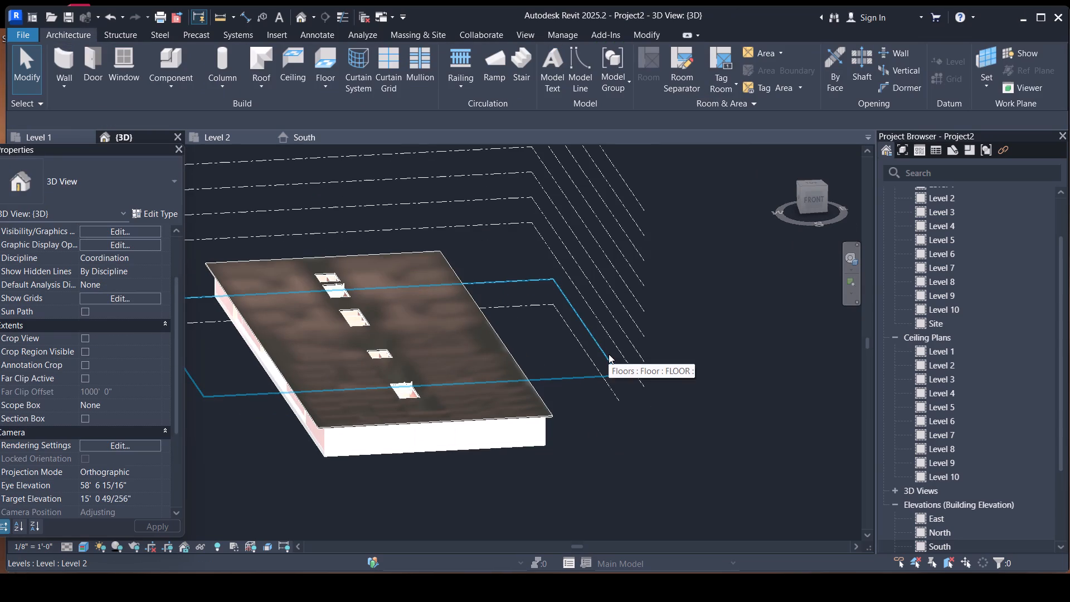
left_click(609, 354)
scroll(652, 320, "down", 2)
scroll(652, 320, "up", 1)
scroll(652, 320, "down", 2)
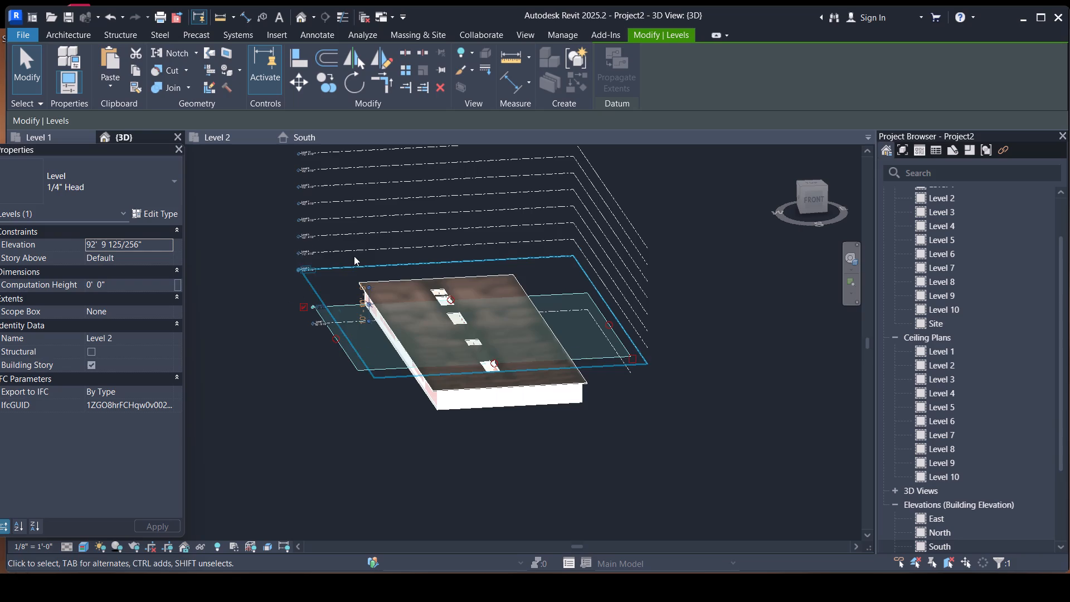
key("Escape")
scroll(443, 411, "up", 4)
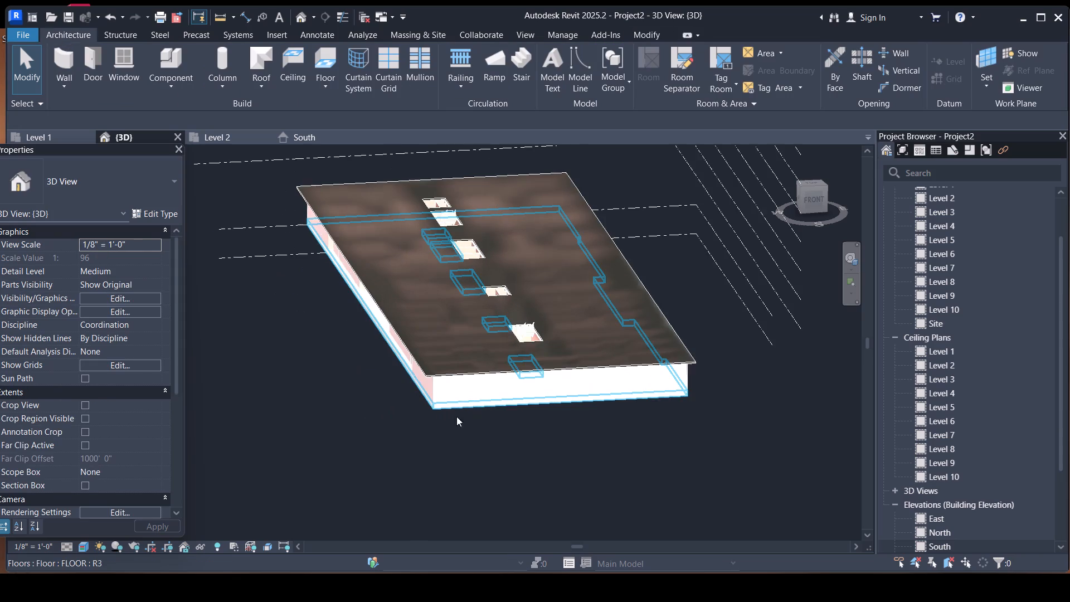
middle_click_drag(411, 431, 573, 306, "shift")
scroll(538, 328, "down", 4)
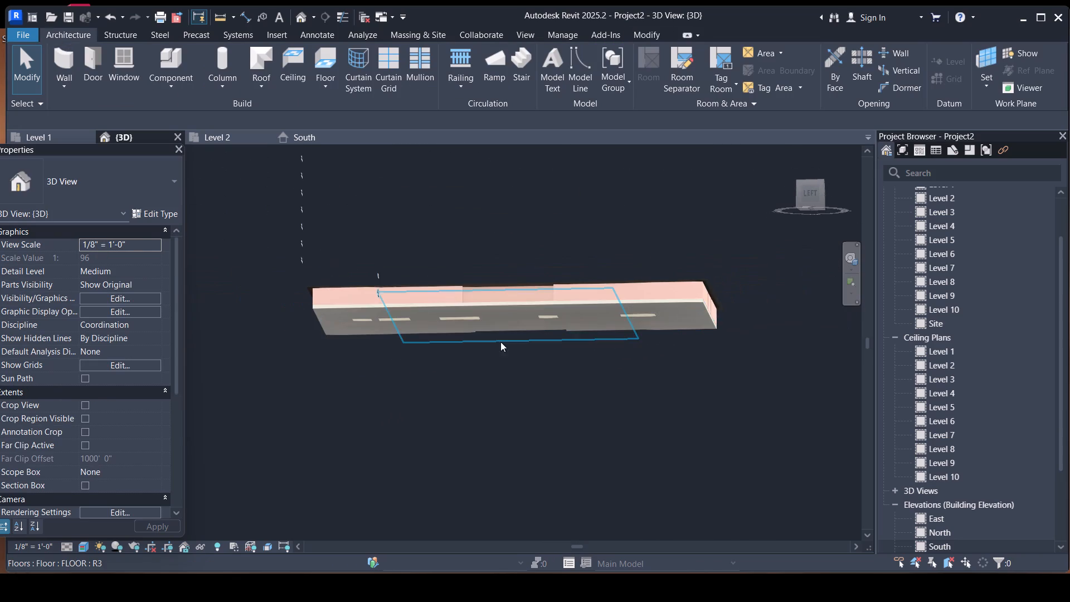
scroll(382, 310, "down", 1, "shift")
middle_click_drag(382, 310, 364, 399, "shift")
scroll(328, 339, "up", 4)
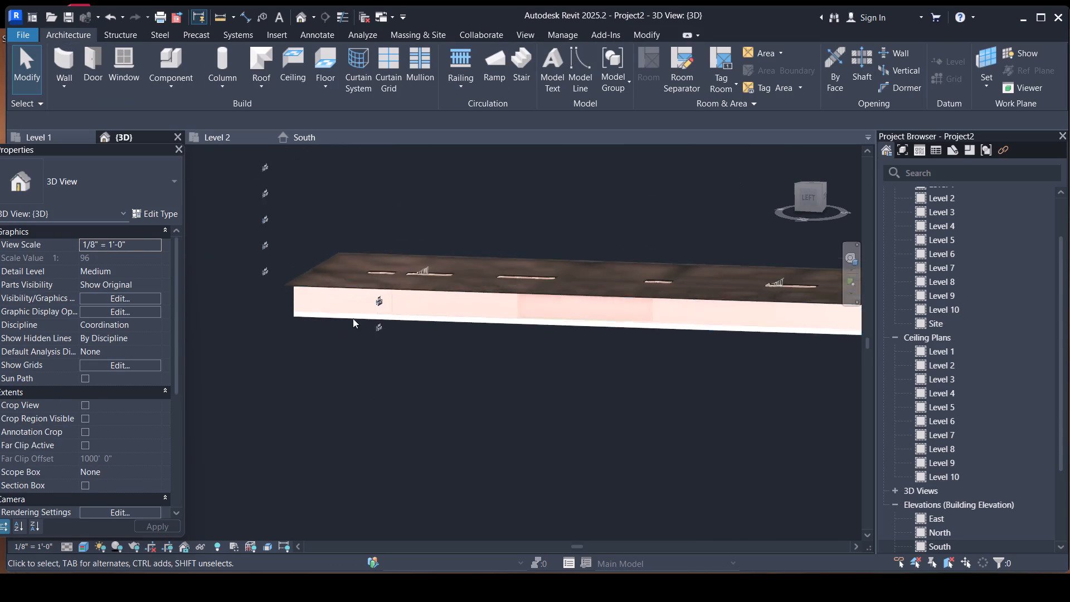
scroll(325, 336, "down", 8)
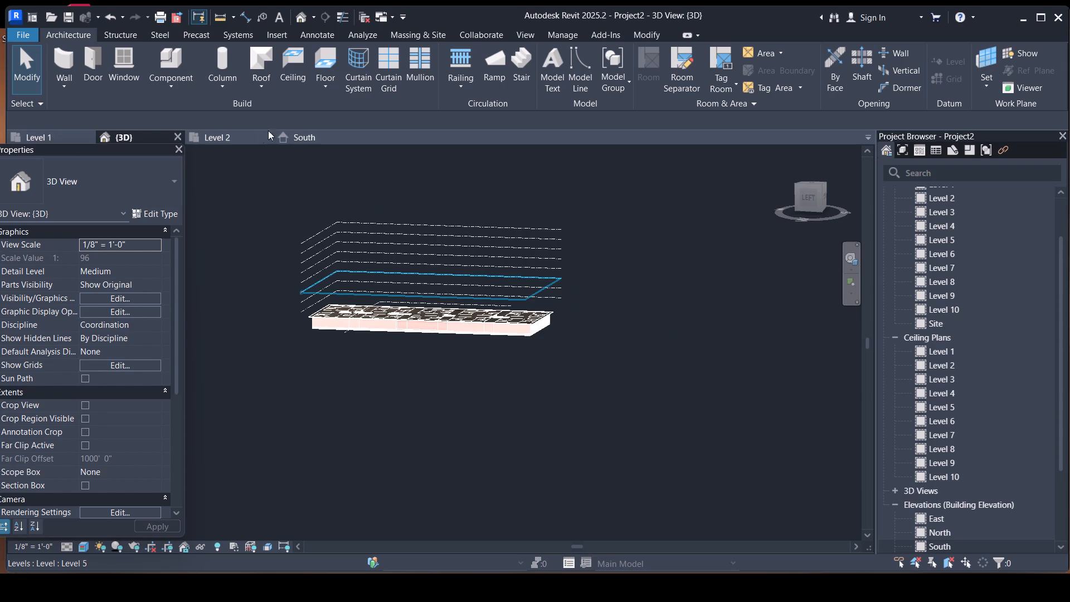
Orient the 3D view square-on to the FRONT side of the building.
left_click(812, 179)
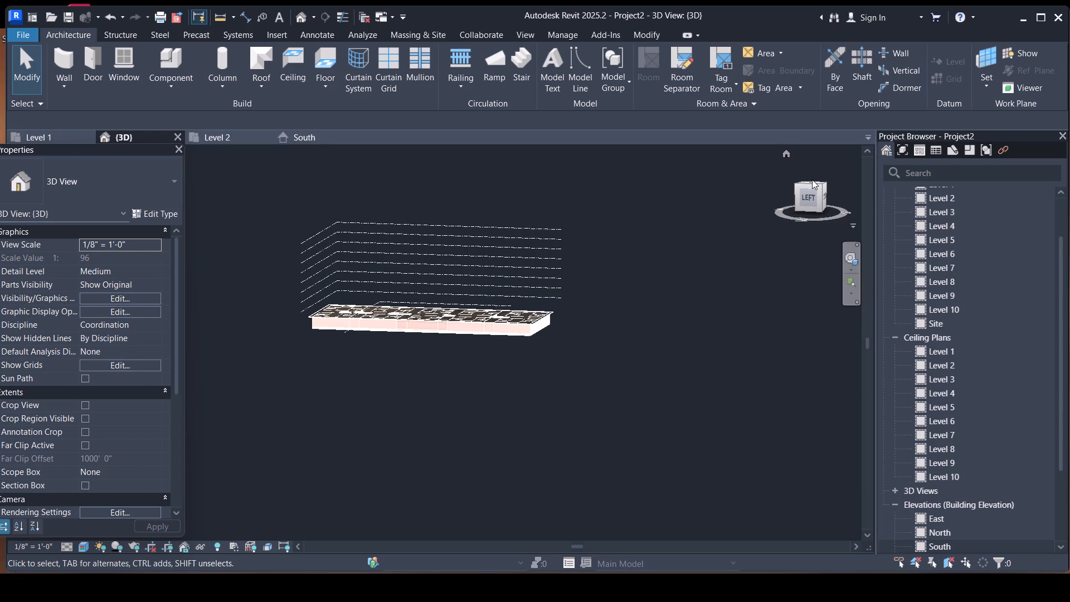
left_click(806, 200)
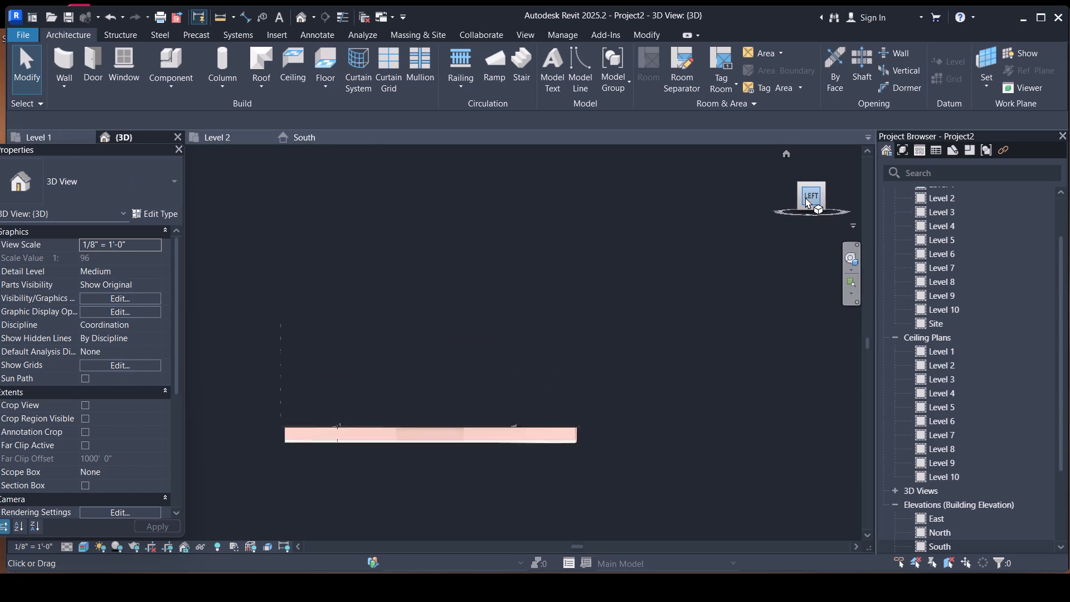
left_click(813, 173)
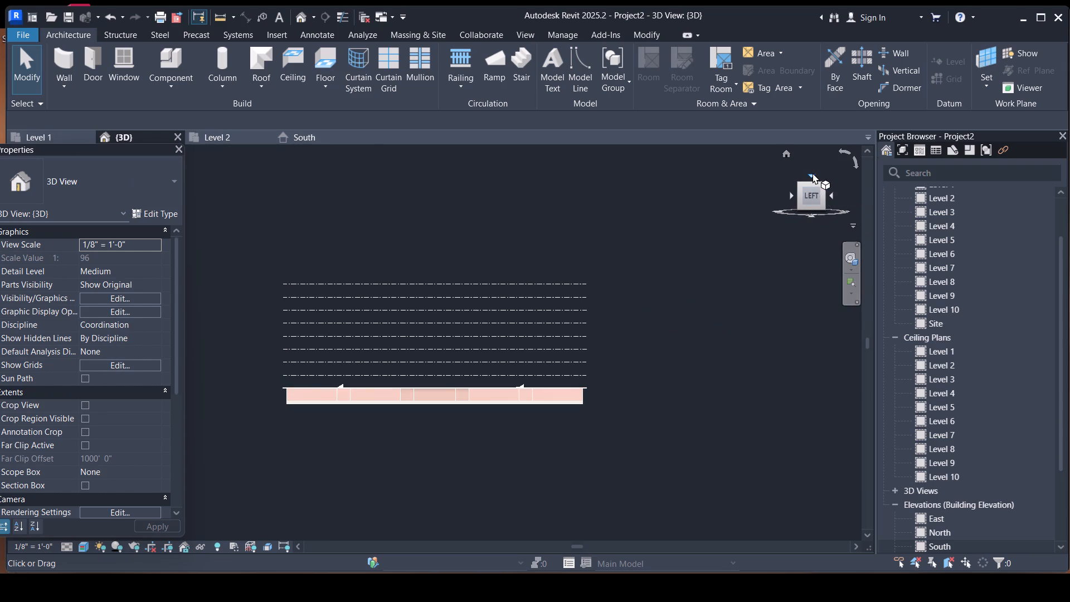
scroll(391, 342, "down", 2)
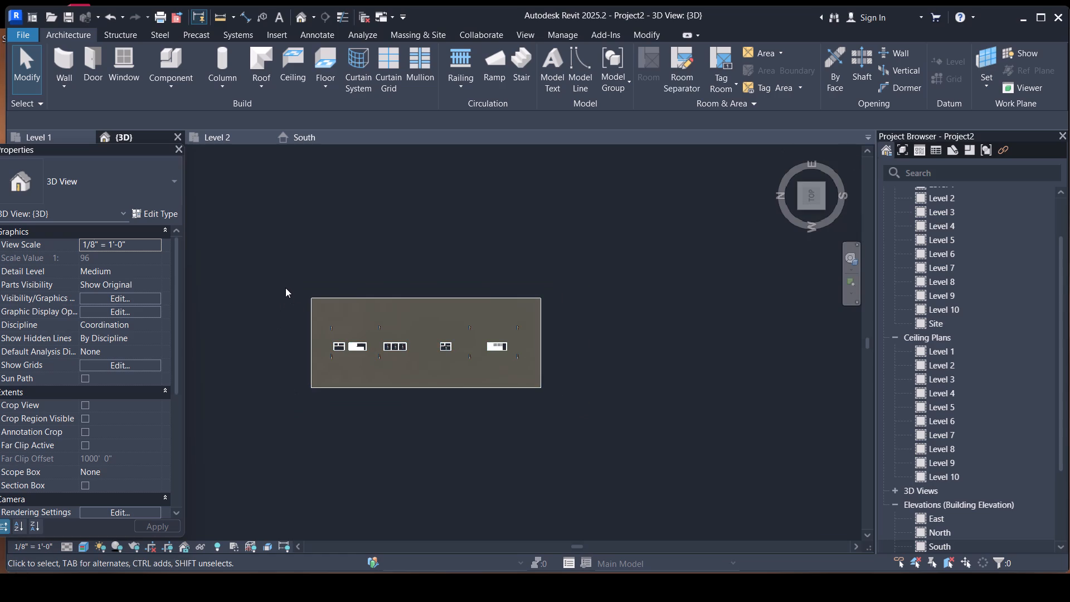
left_click(811, 215)
left_click(833, 197)
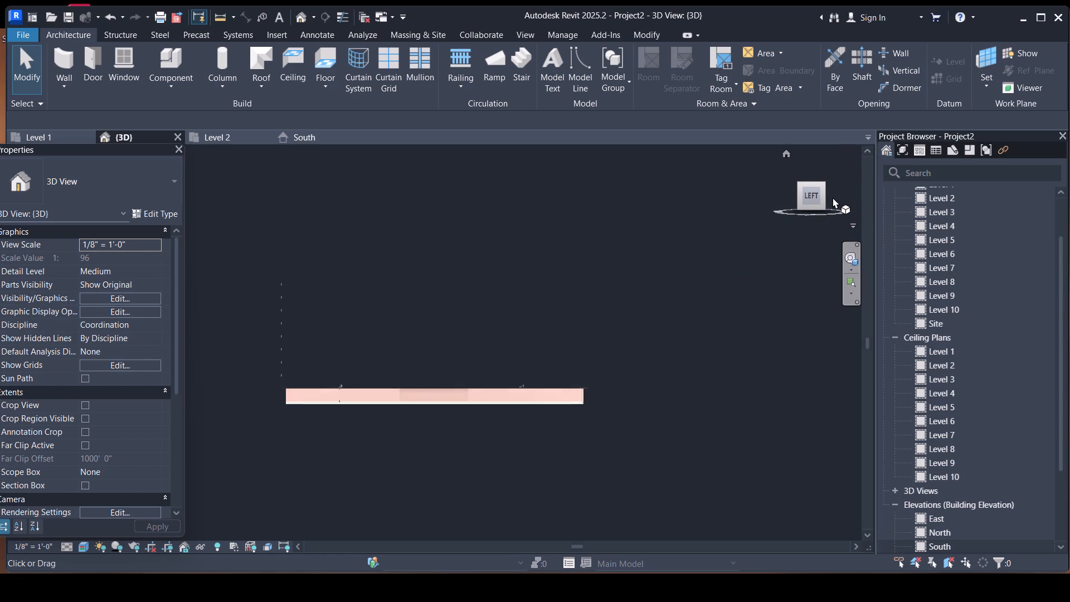
middle_click_drag(444, 385, 431, 435)
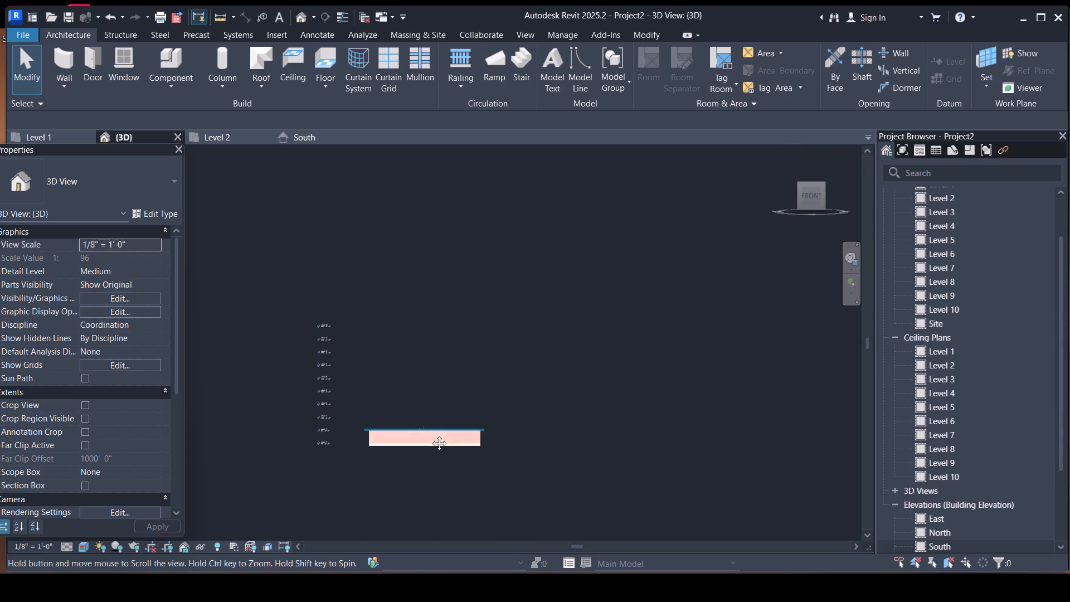
Examine the roof slab and the Level 2 datum around the ground storey from above in the 3D view.
middle_click_drag(431, 435, 503, 338)
middle_click_drag(532, 302, 505, 425, "shift")
scroll(483, 419, "up", 2)
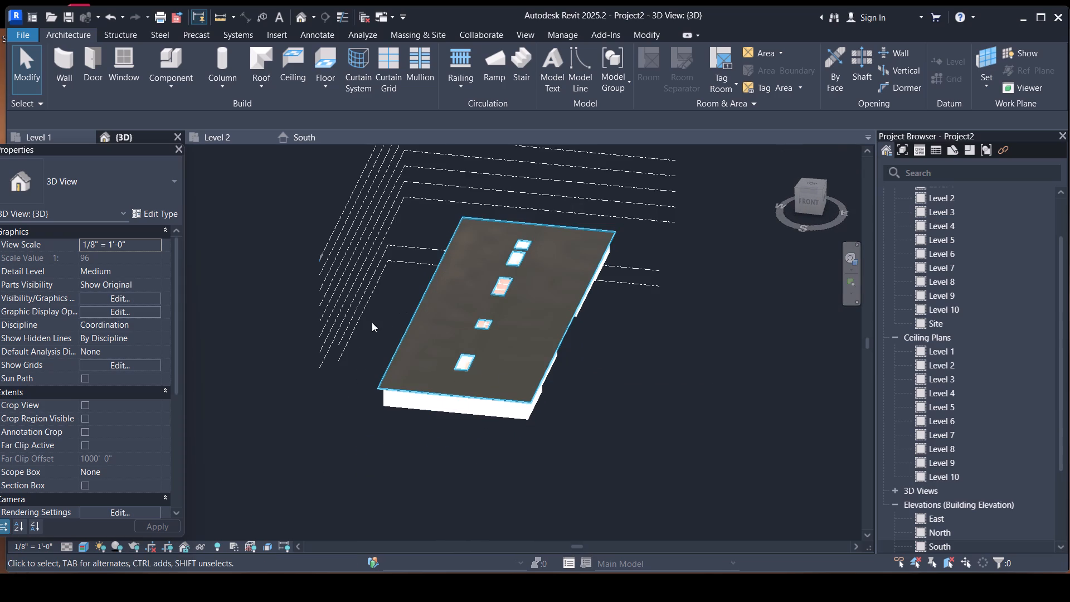
left_click(349, 331)
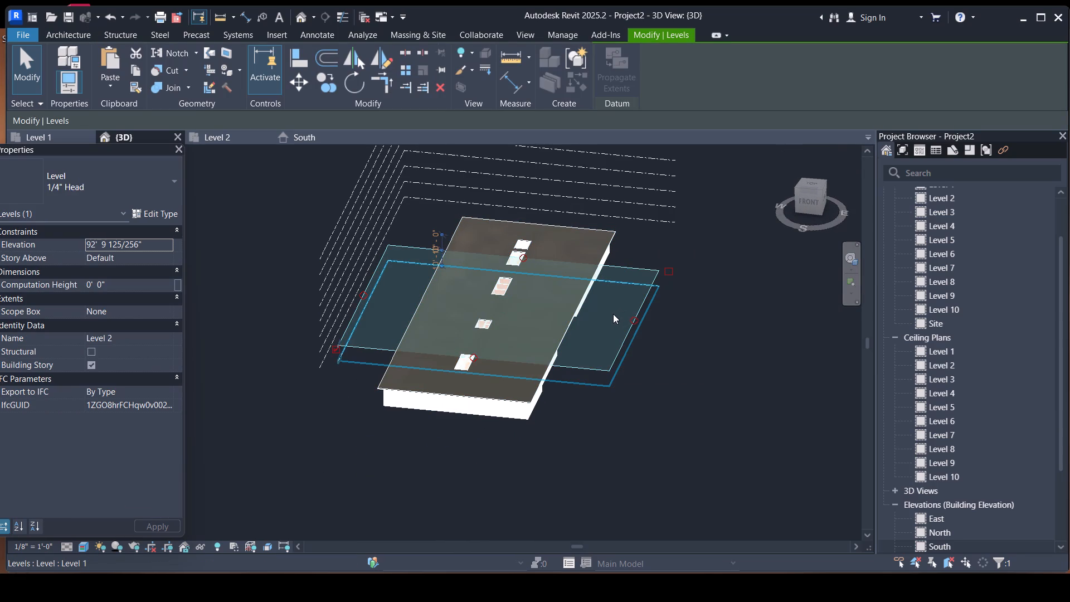
key("Escape")
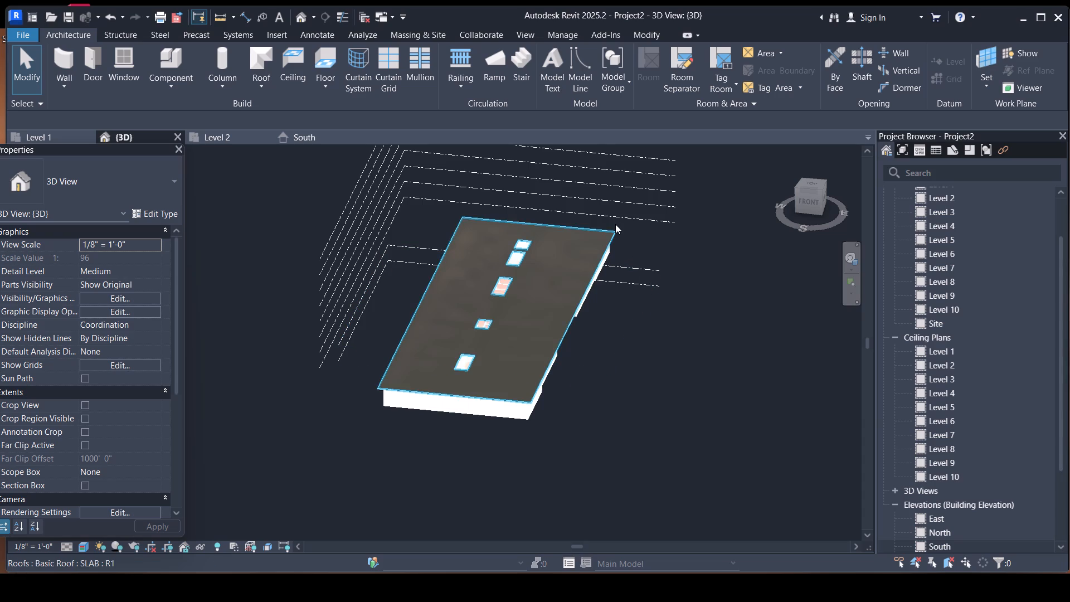
scroll(615, 224, "up", 4)
scroll(657, 251, "down", 4)
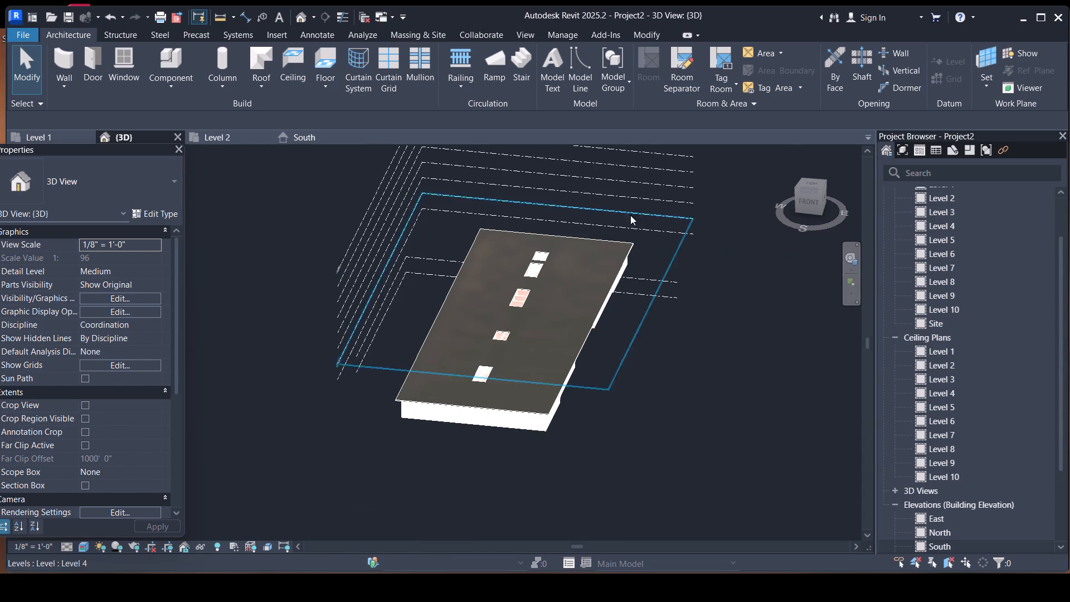
Open the South elevation at the ground storey and the Level 1 to Level 10 datums above it.
scroll(931, 437, "down", 4)
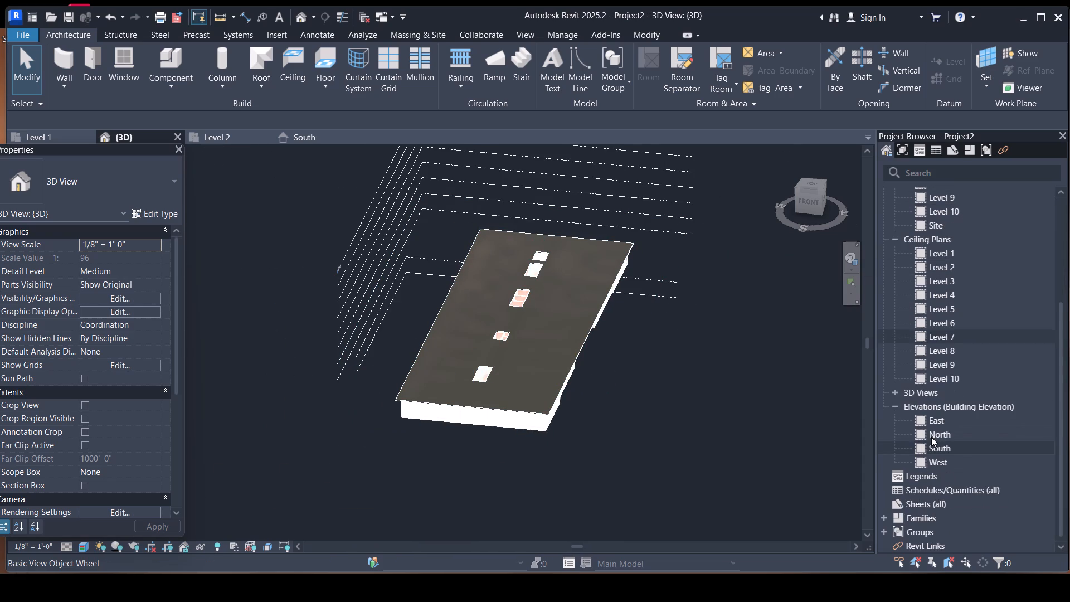
double_click(947, 447)
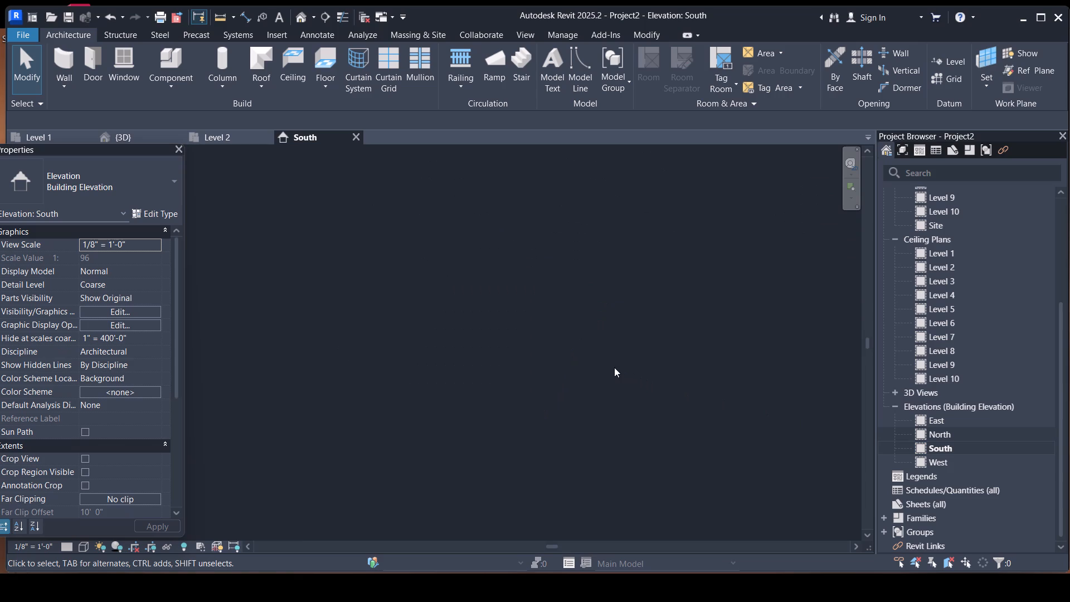
scroll(620, 357, "down", 9)
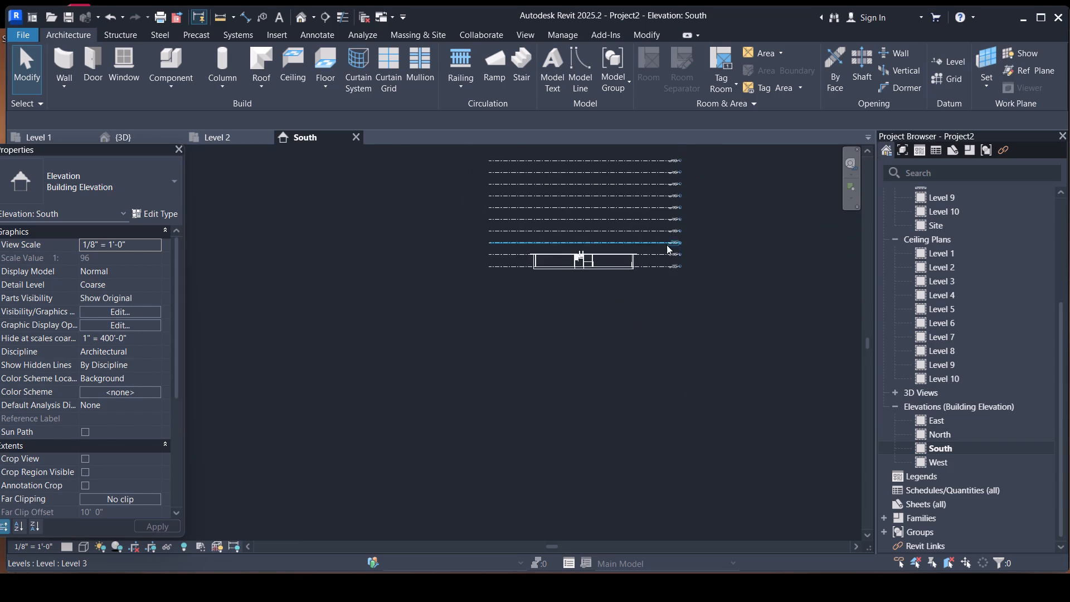
scroll(667, 245, "up", 4)
middle_click_drag(667, 245, 627, 399)
scroll(451, 275, "up", 2)
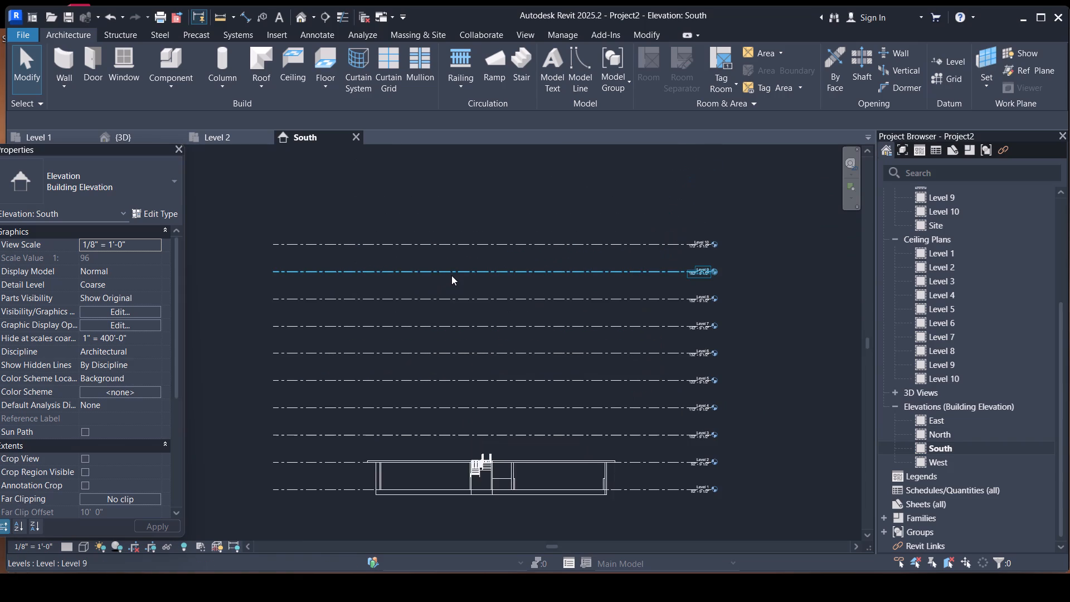
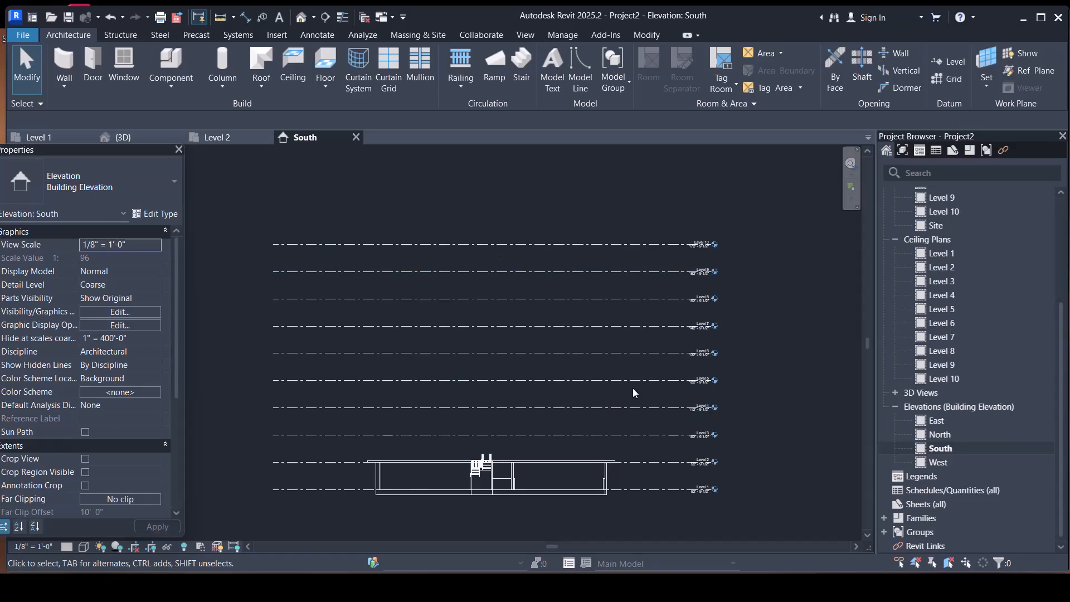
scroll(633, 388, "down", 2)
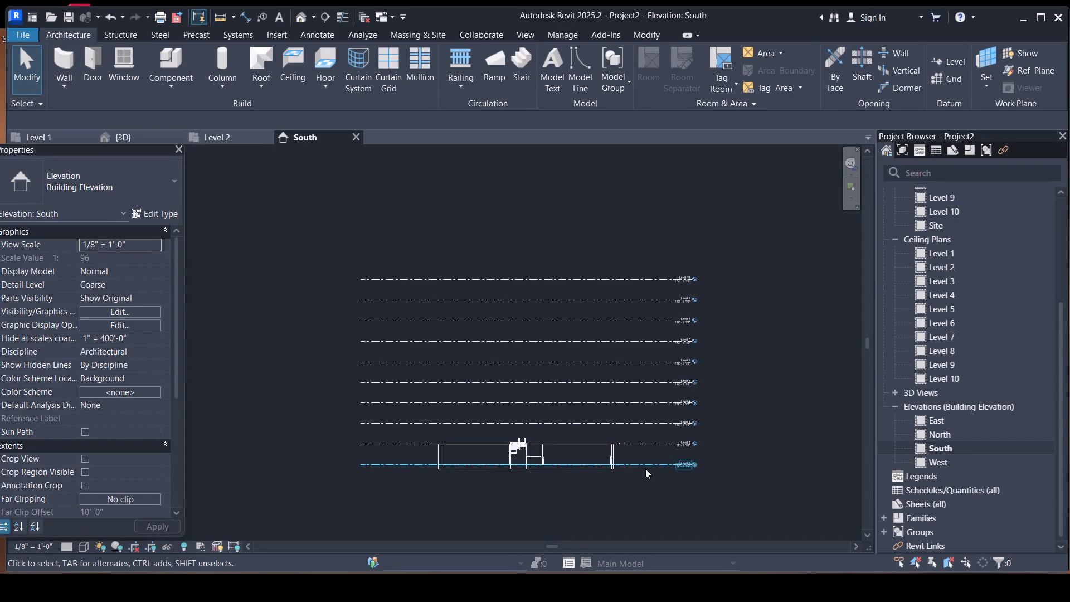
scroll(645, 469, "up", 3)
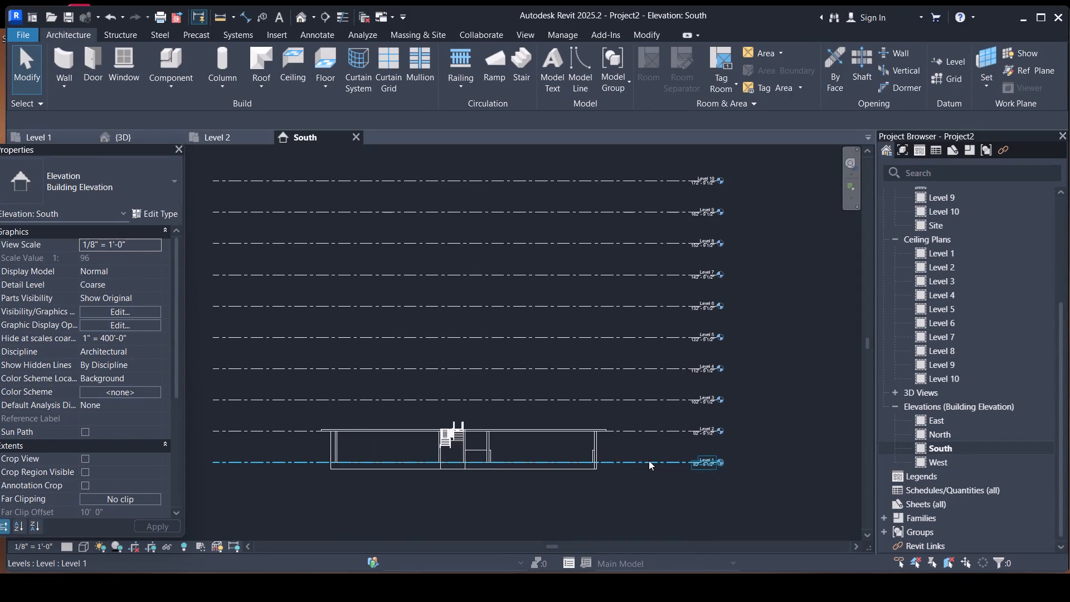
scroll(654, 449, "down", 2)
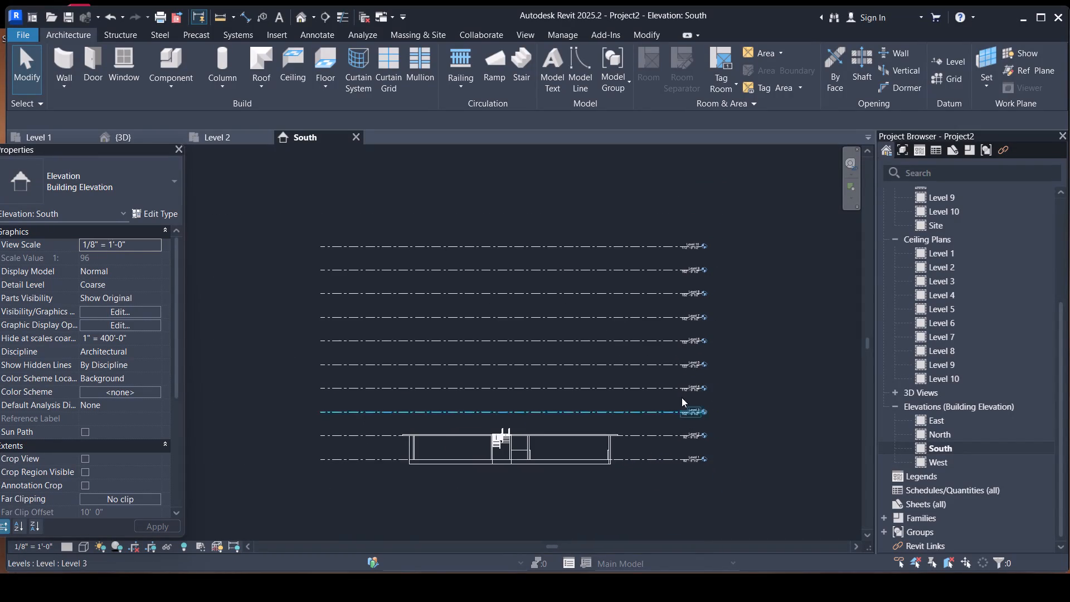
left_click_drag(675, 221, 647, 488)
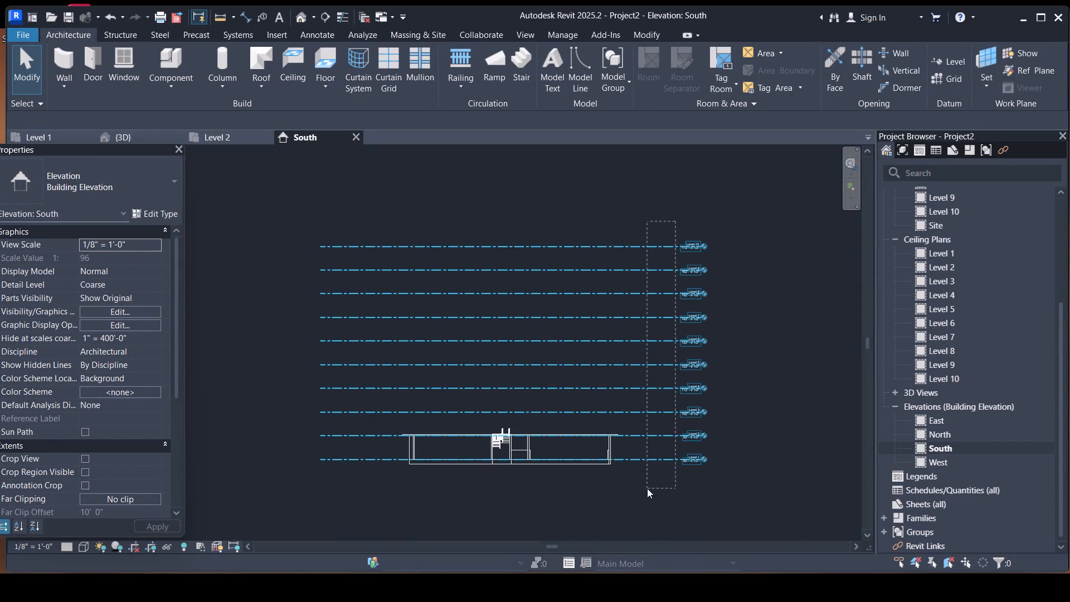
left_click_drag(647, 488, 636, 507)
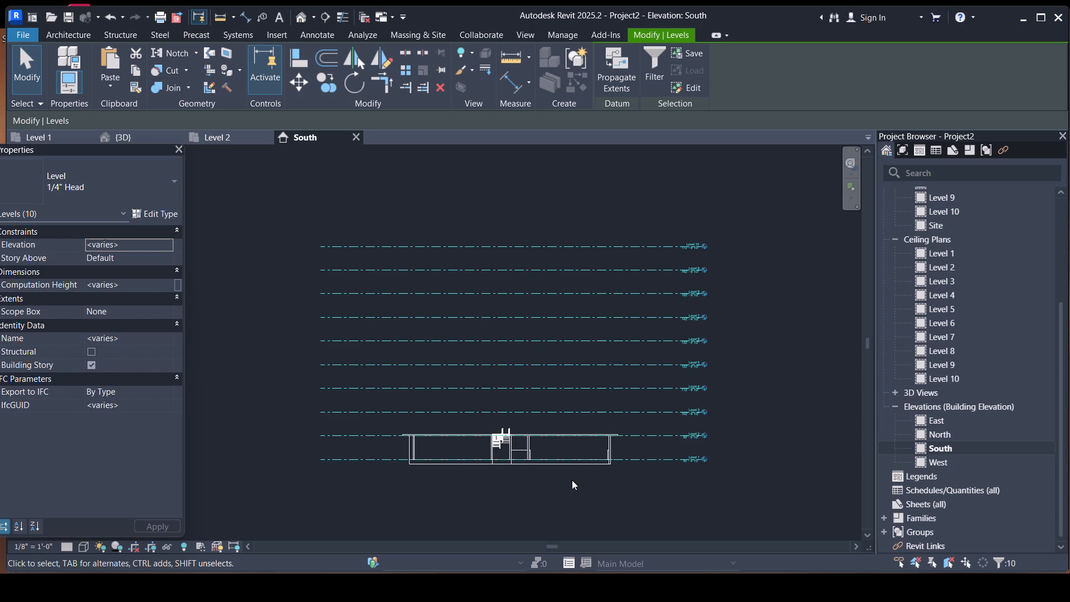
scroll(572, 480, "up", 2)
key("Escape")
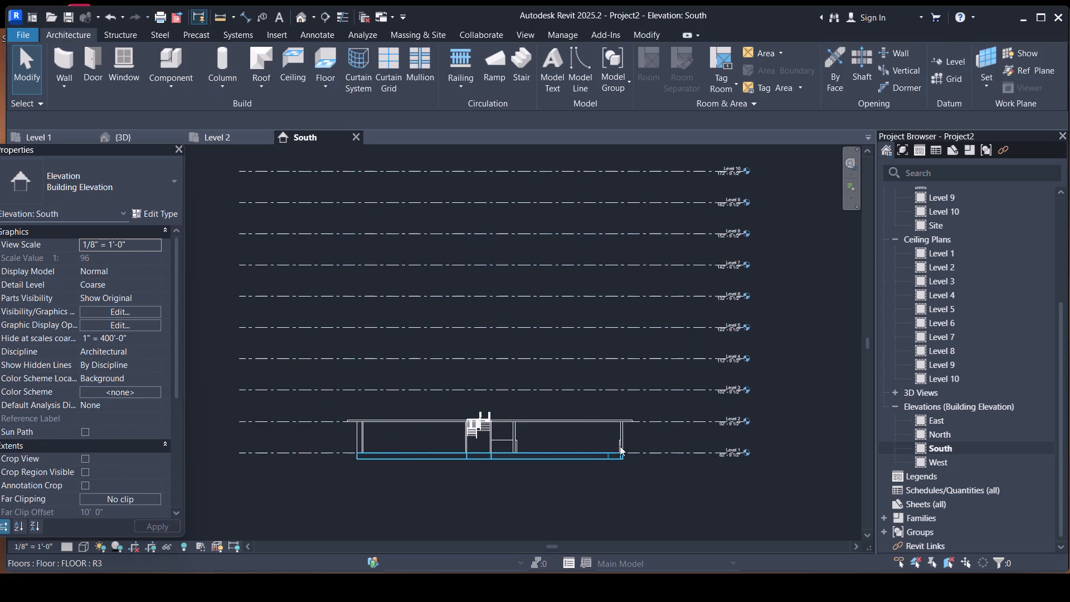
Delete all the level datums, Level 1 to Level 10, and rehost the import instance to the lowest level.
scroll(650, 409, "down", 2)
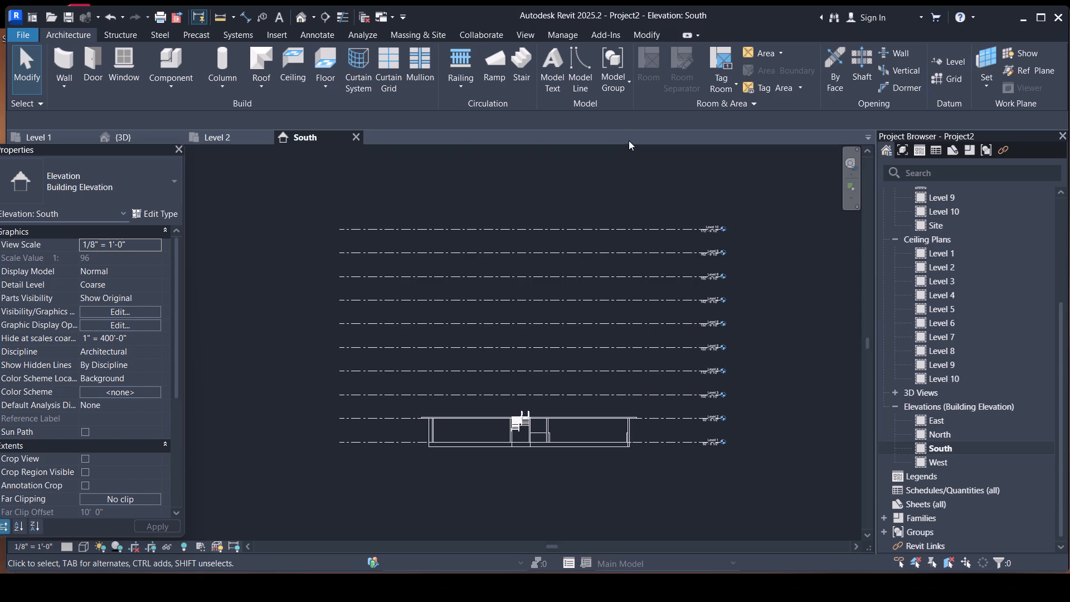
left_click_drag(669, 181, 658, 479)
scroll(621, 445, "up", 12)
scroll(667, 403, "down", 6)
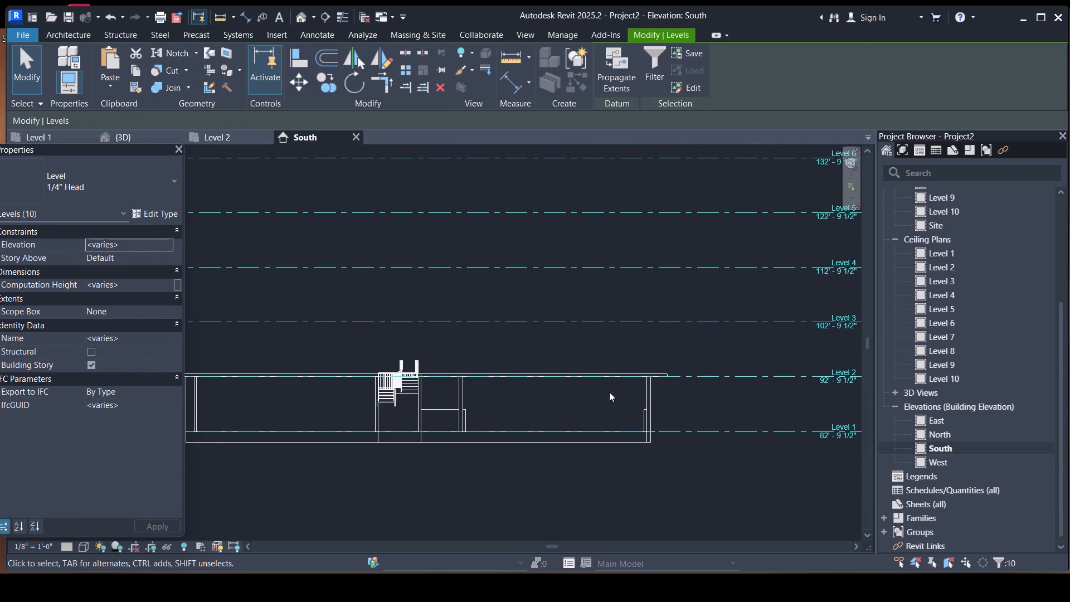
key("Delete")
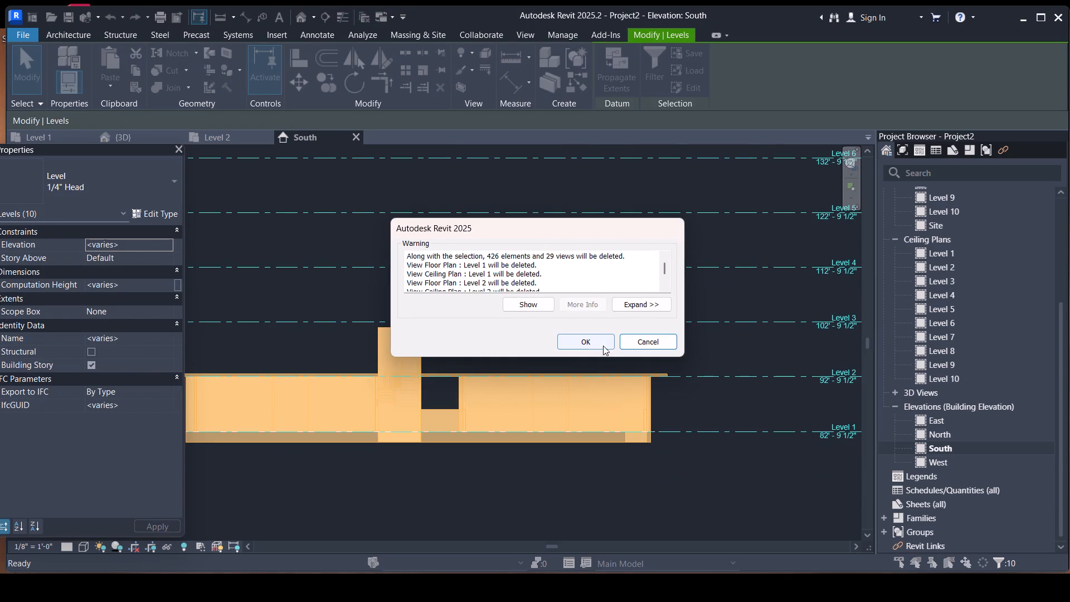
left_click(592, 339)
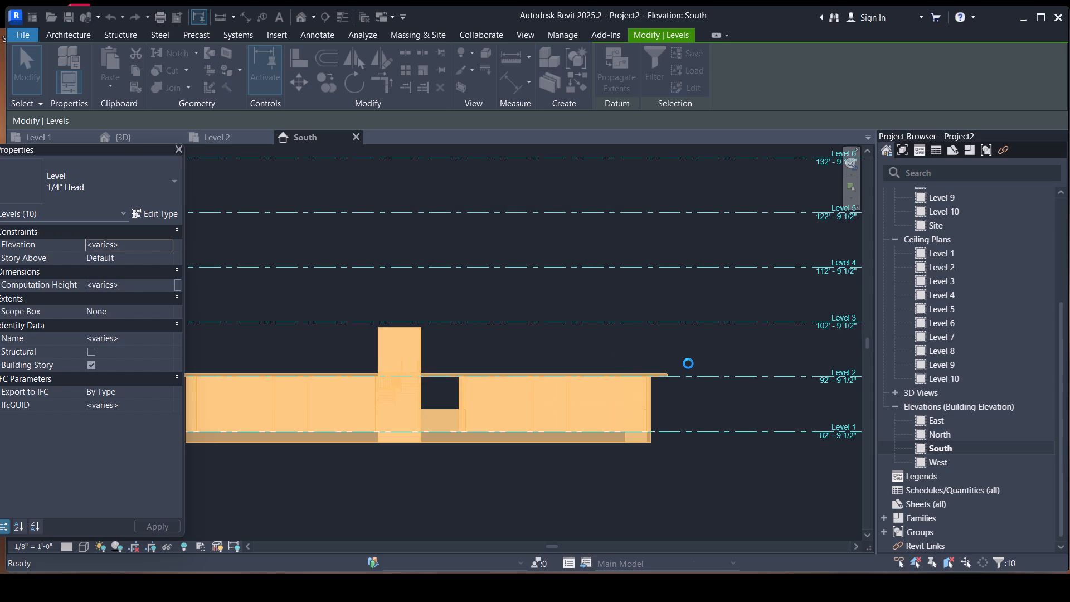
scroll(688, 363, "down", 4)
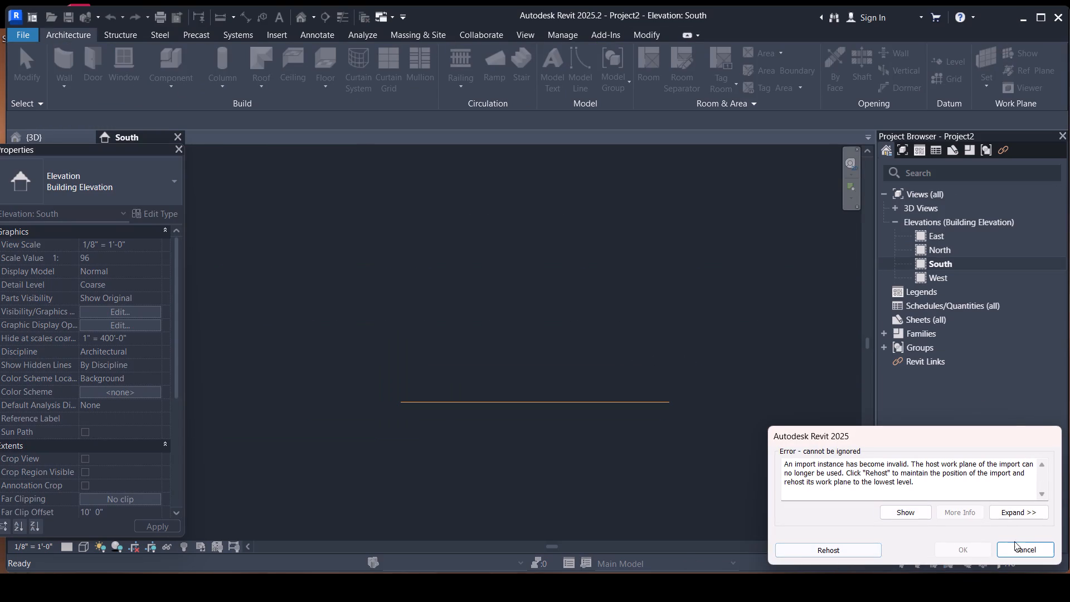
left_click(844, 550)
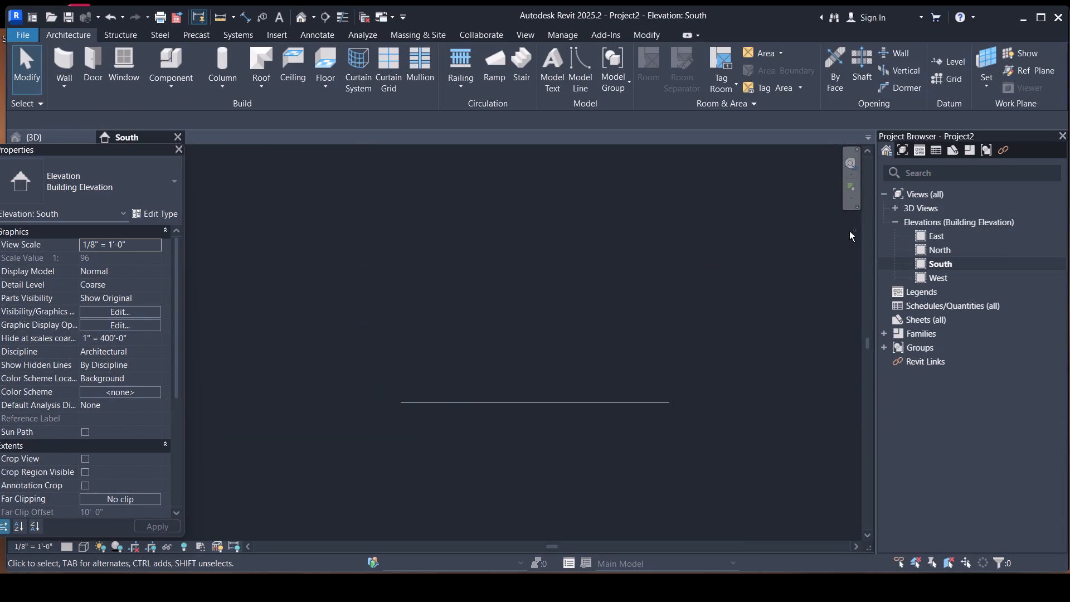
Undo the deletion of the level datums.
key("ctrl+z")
Select all the ground-storey elements without the level datums in the South elevation and create a model group from them.
scroll(658, 308, "down", 5)
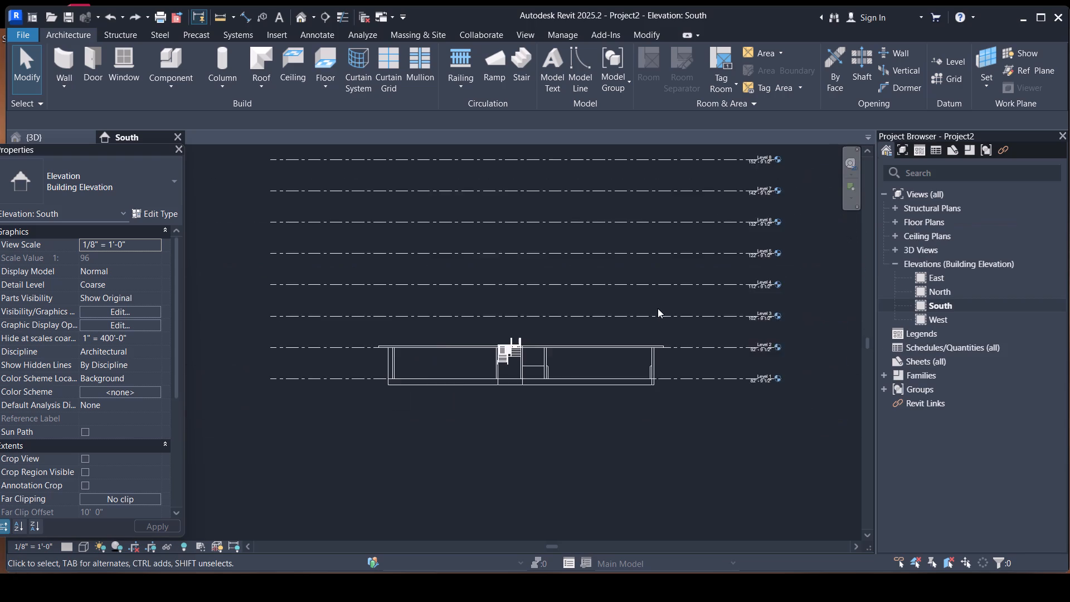
scroll(658, 308, "down", 2)
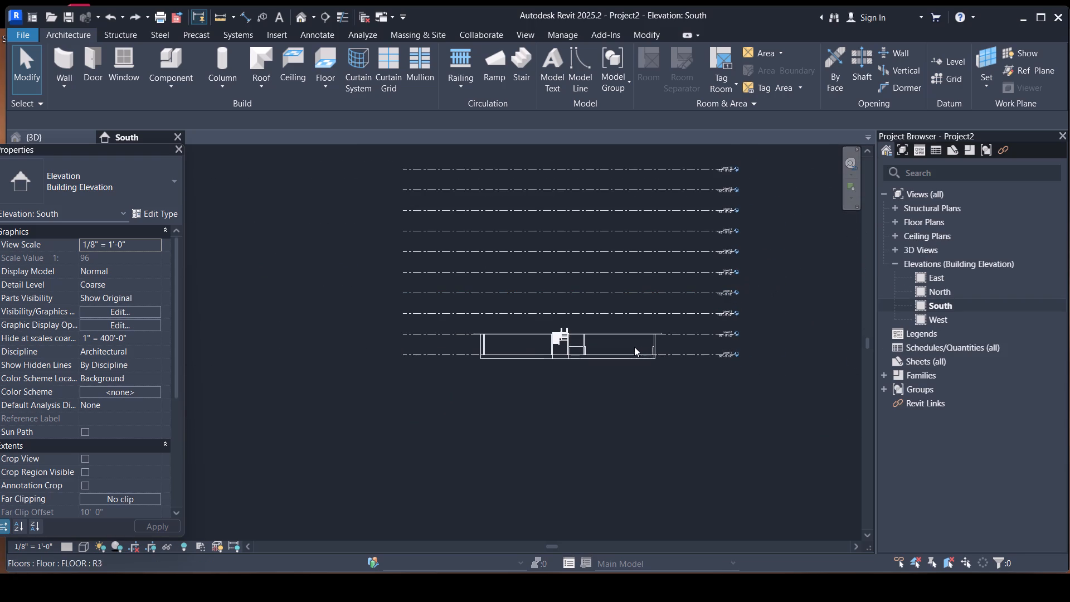
scroll(630, 347, "up", 6)
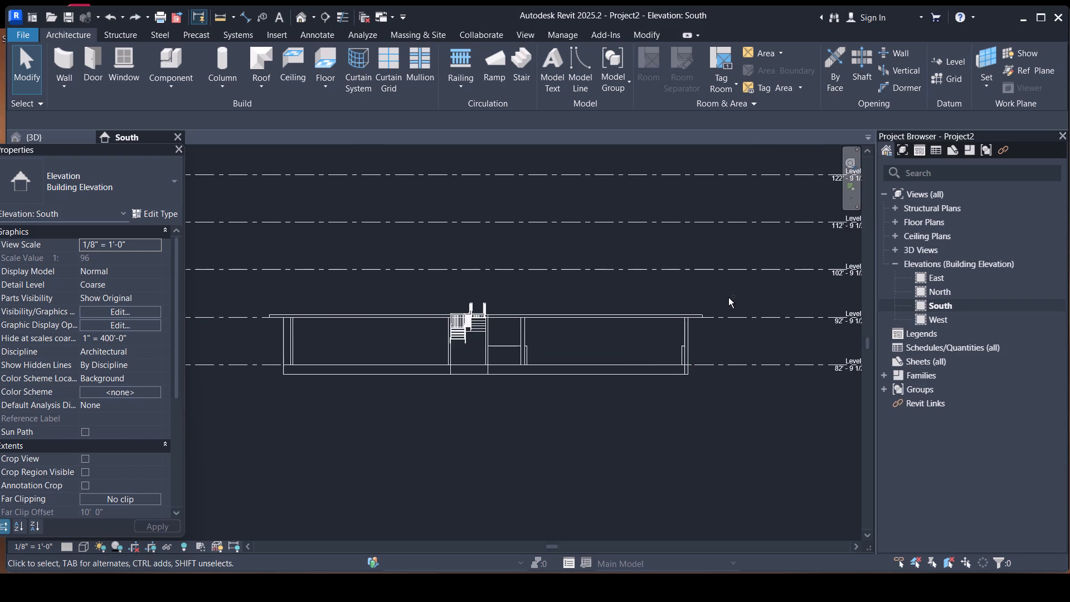
left_click_drag(728, 298, 251, 403, "ctrl")
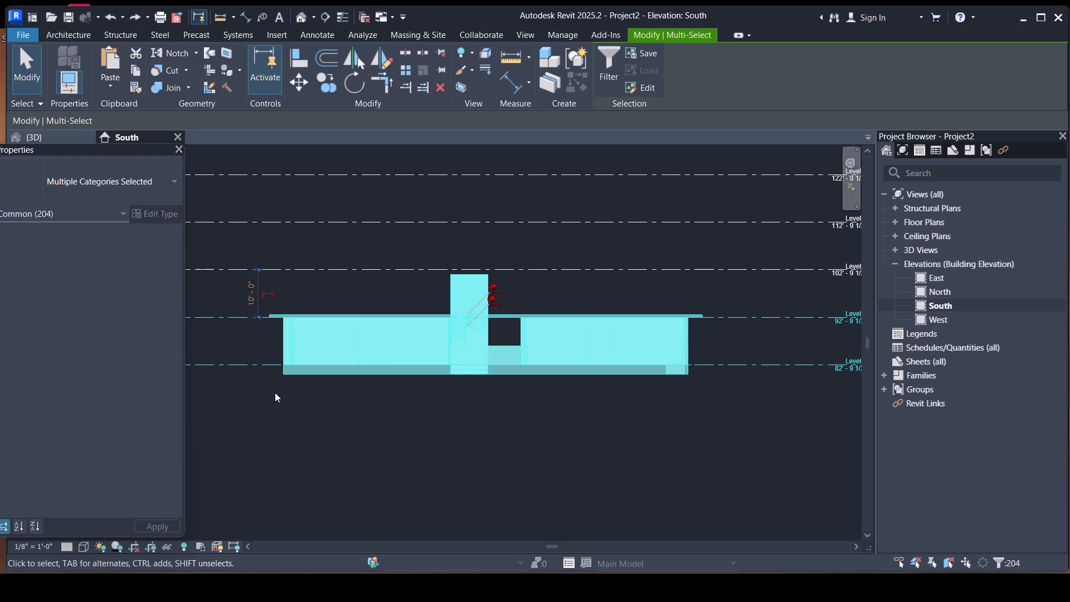
left_click_drag(778, 298, 779, 298, "shift")
left_click_drag(779, 298, 756, 423, "shift")
type("SA")
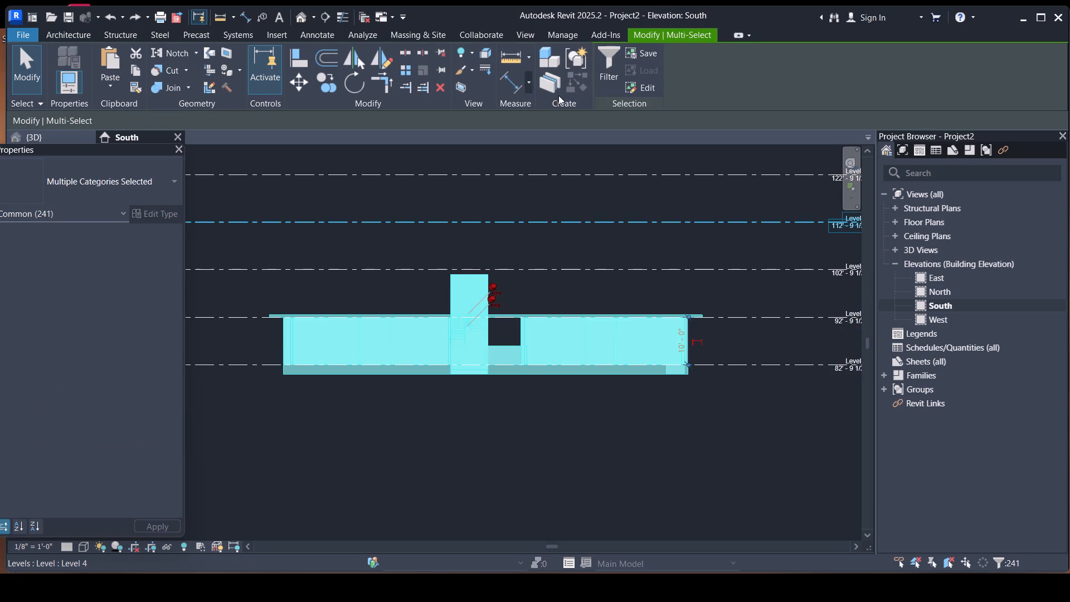
left_click(579, 52)
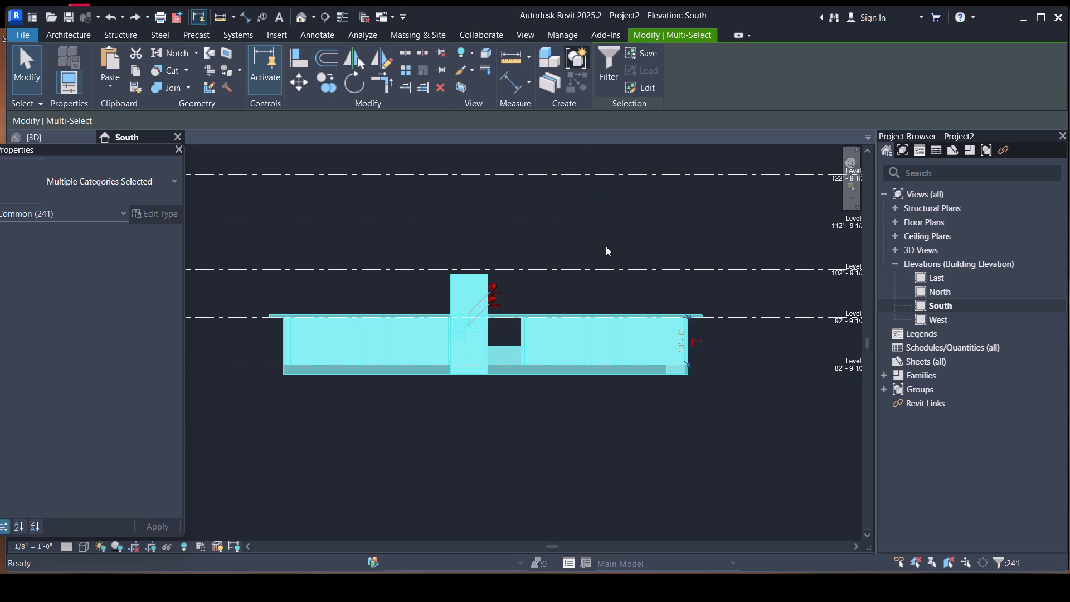
left_click(438, 326)
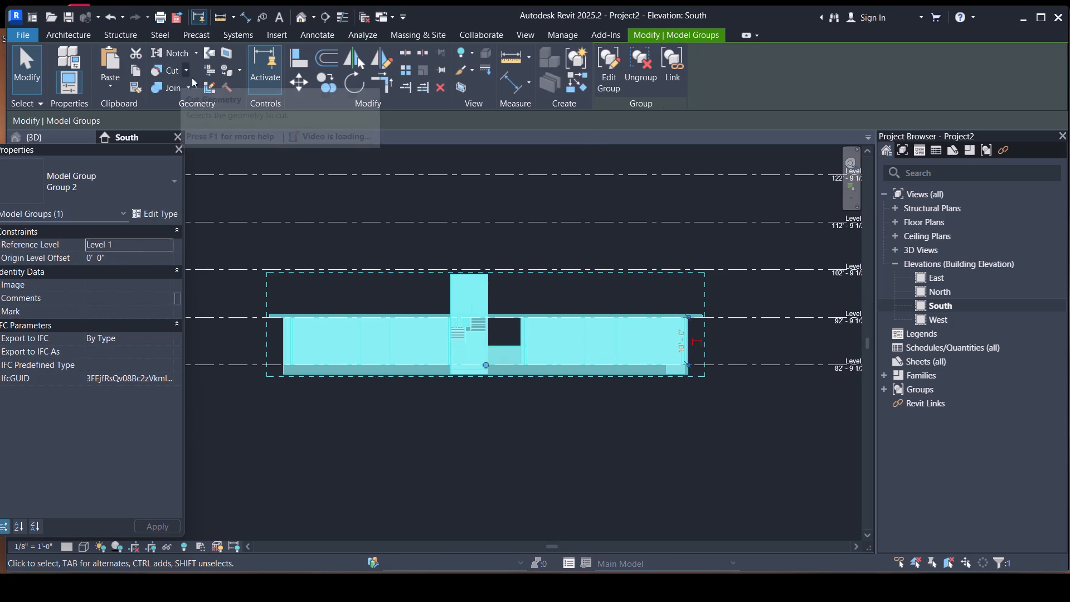
Copy the ground-storey group and paste it aligned to the selected levels, Level 2 to Level 9.
left_click(135, 71)
left_click(109, 82)
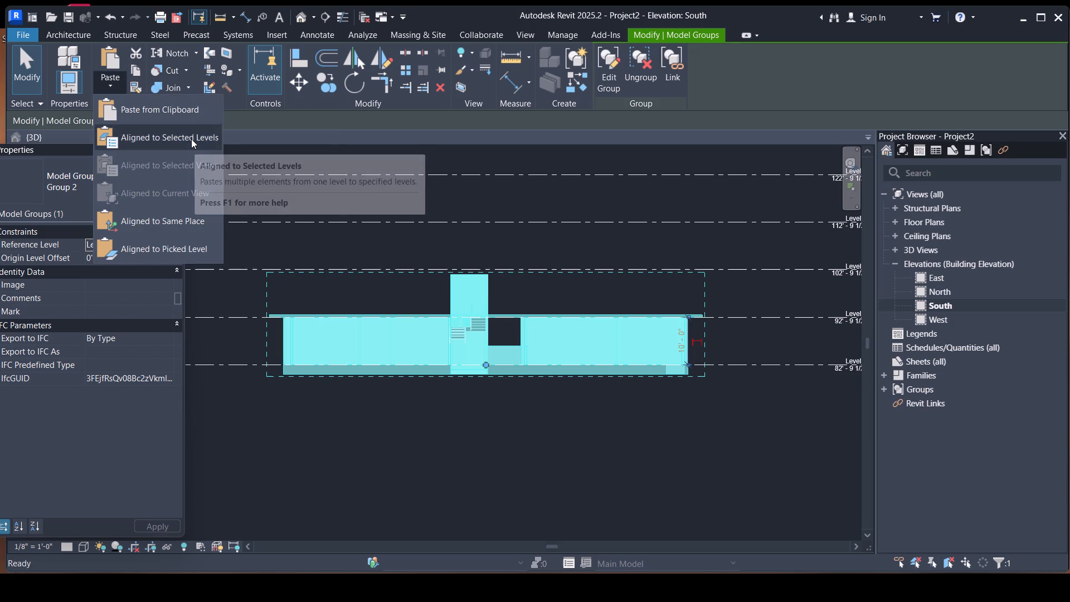
left_click(191, 139)
left_click_drag(497, 213, 497, 275)
left_click(532, 397)
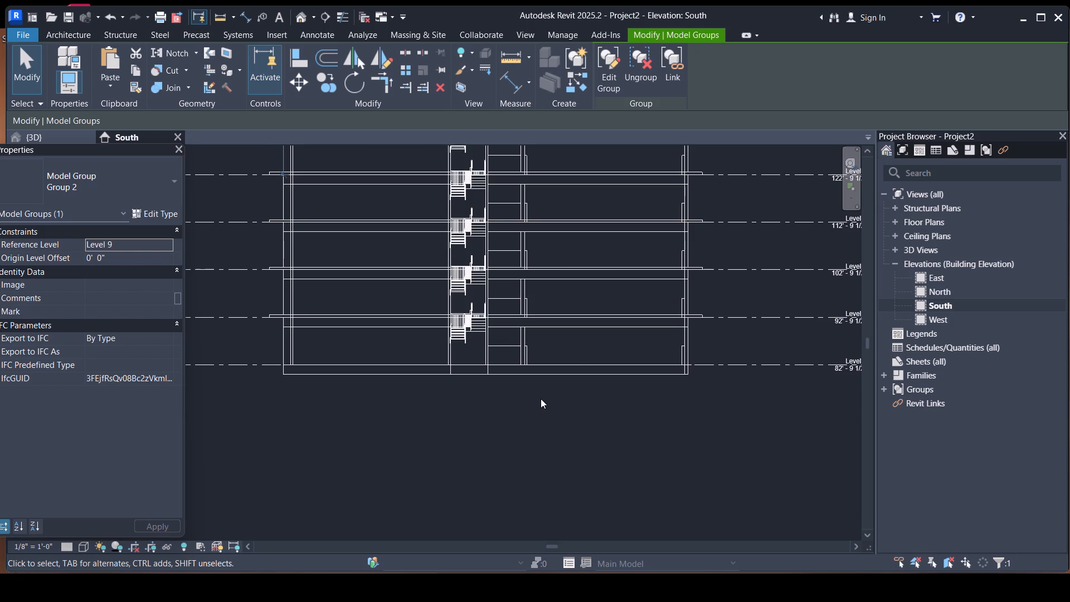
Open the 3D view and examine the stacked storeys and the roof slab of the whole building.
double_click(65, 134)
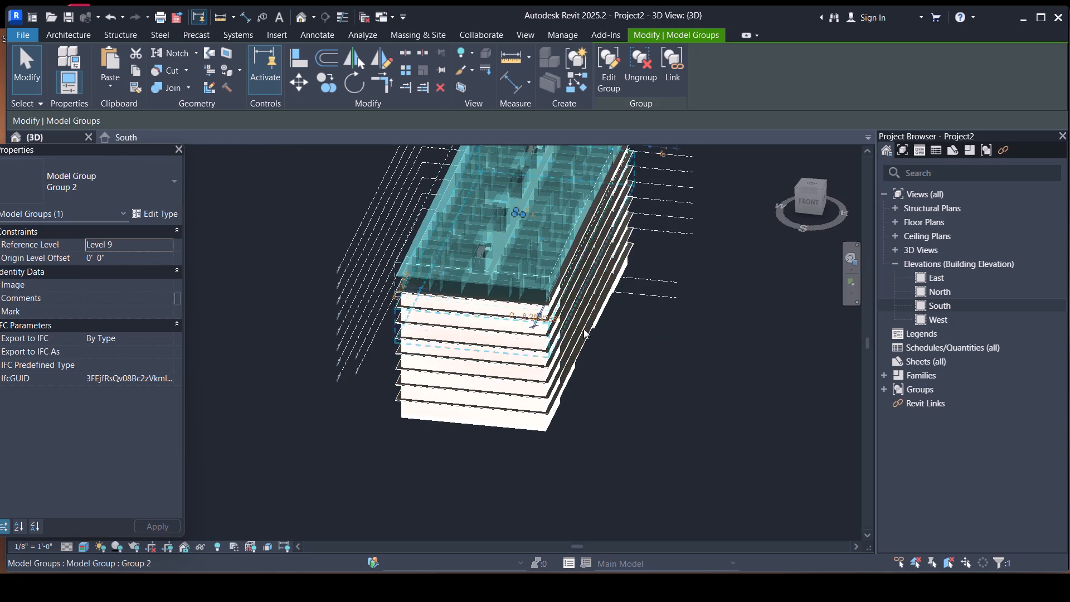
key("Escape")
scroll(612, 320, "down", 2)
middle_click(621, 363)
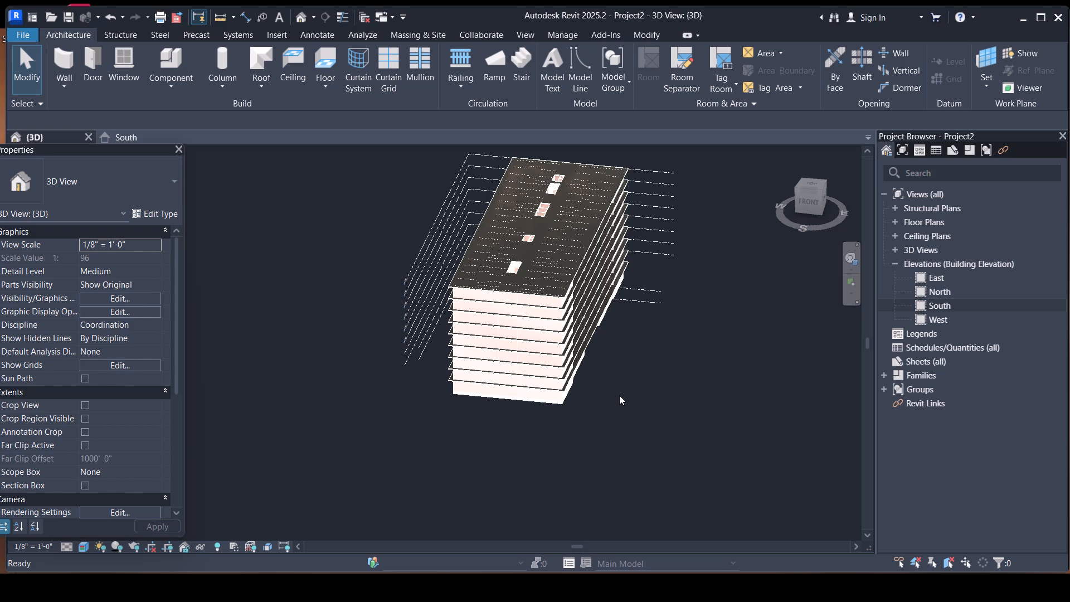
middle_click_drag(615, 397, 538, 260, "ctrl")
middle_click_drag(588, 331, 588, 331, "shift")
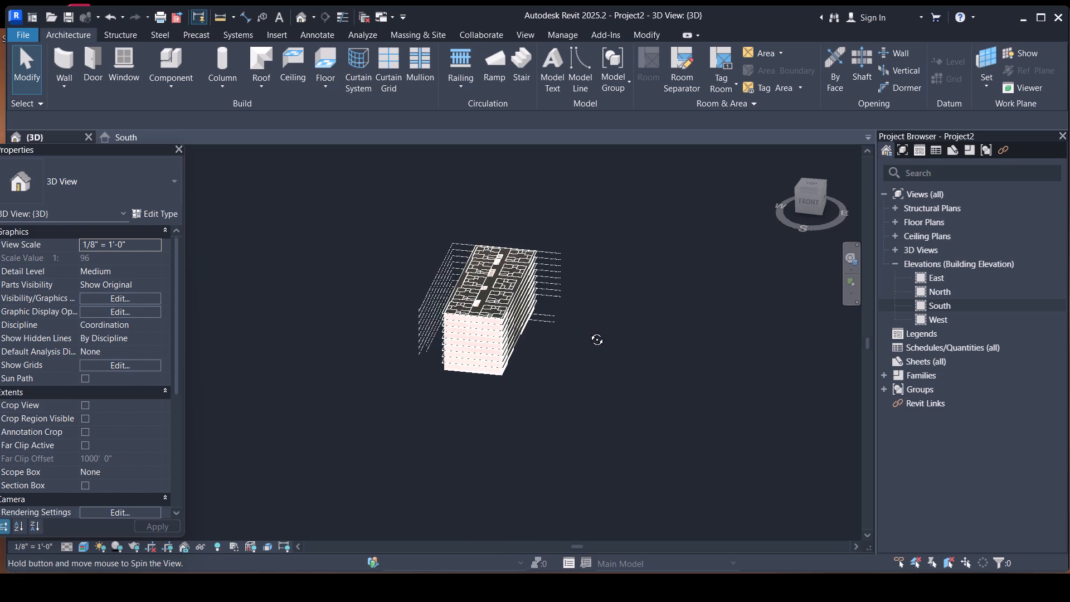
middle_click_drag(588, 331, 529, 236, "shift")
scroll(448, 309, "up", 7)
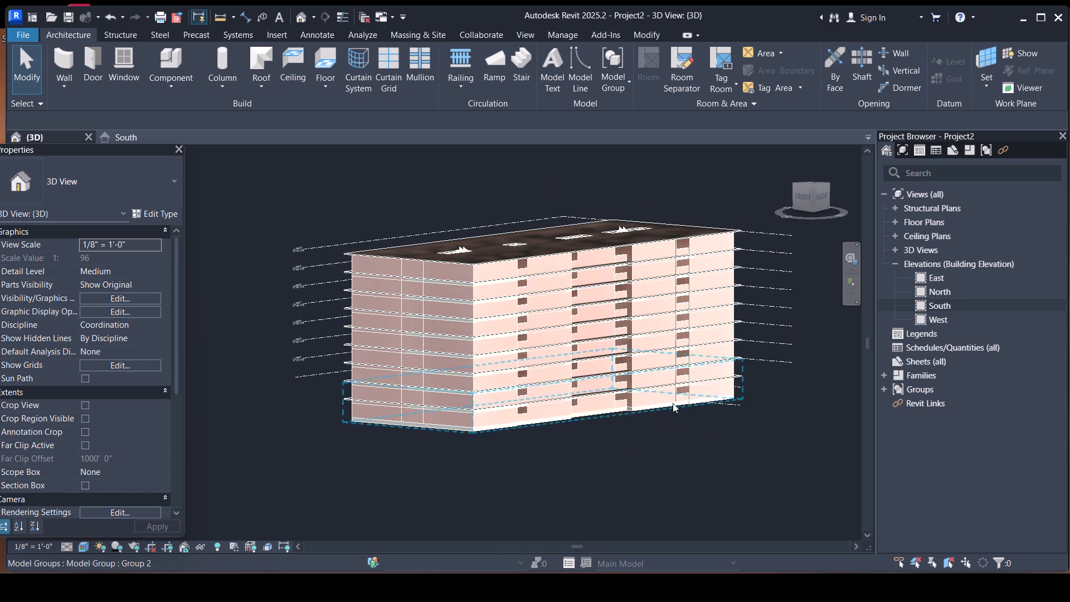
Examine the building's underside, the lower storeys at the front corner and the long facade in the 3D view.
middle_click_drag(616, 457, 797, 407, "shift")
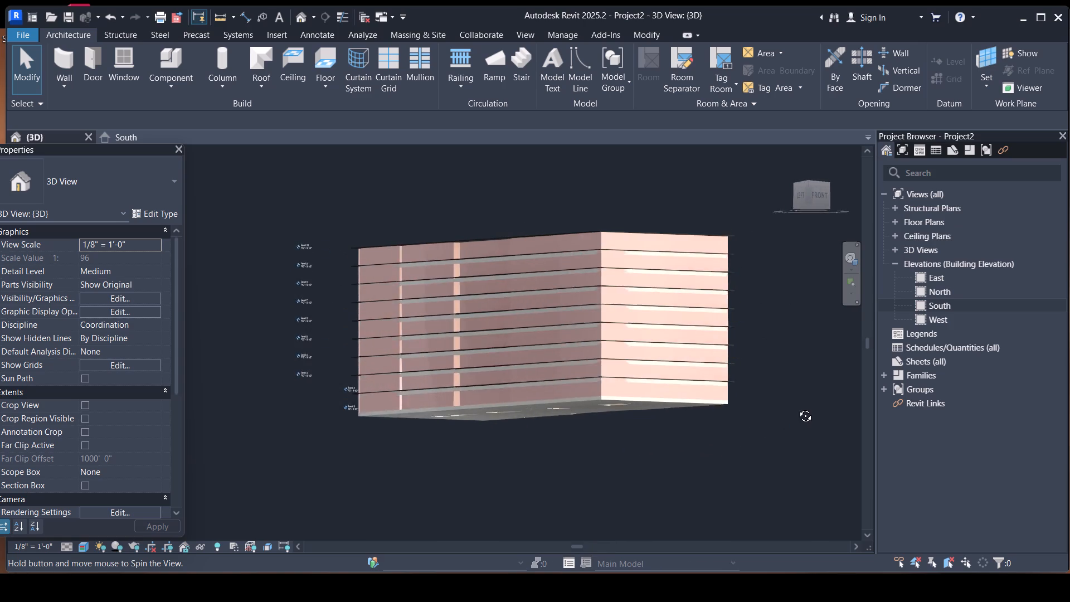
middle_click_drag(797, 407, 825, 390, "shift")
middle_click_drag(722, 419, 547, 507, "shift")
scroll(535, 466, "up", 4)
scroll(610, 366, "up", 7)
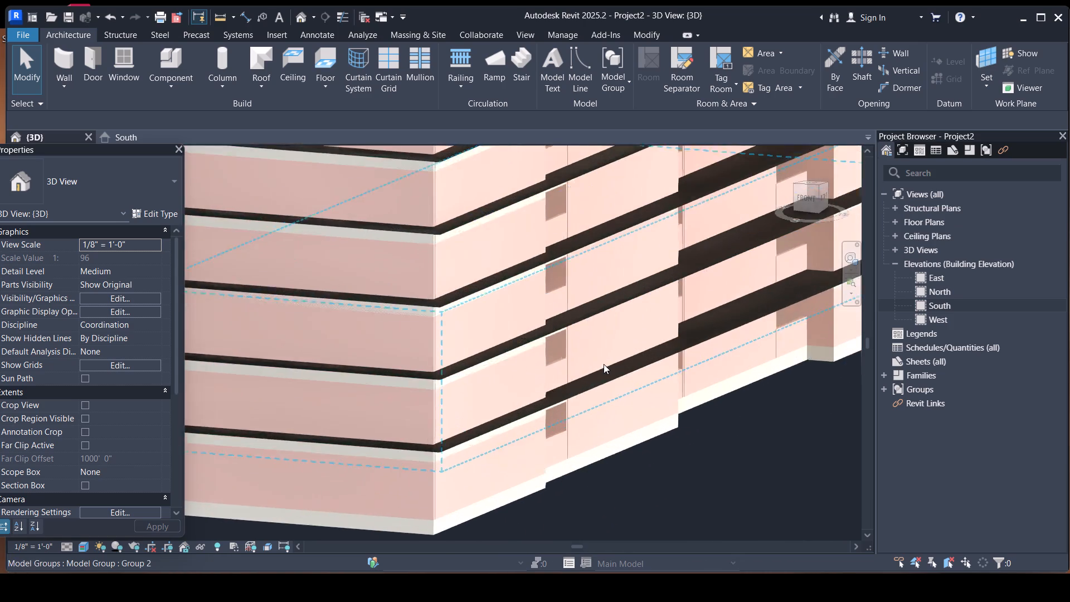
scroll(604, 364, "up", 2)
scroll(614, 356, "down", 12)
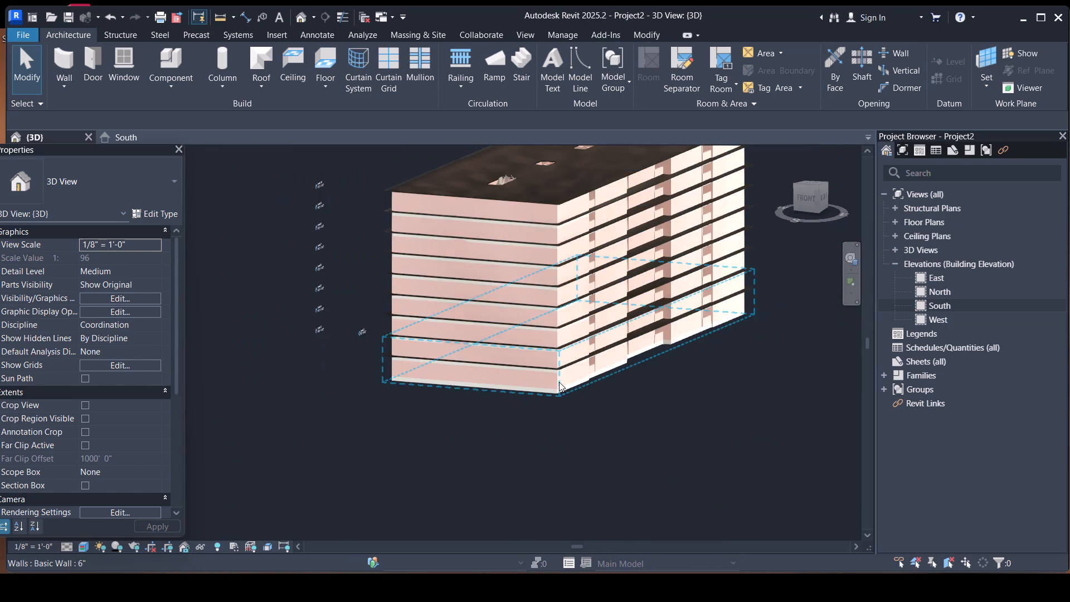
middle_click_drag(672, 357, 603, 374, "shift")
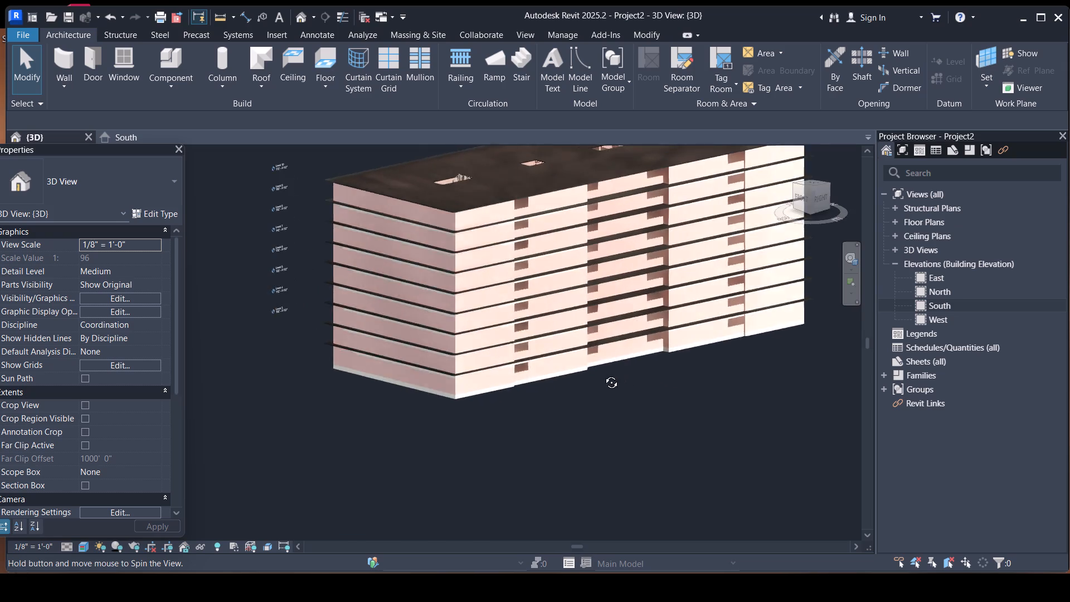
middle_click_drag(603, 374, 579, 380, "shift")
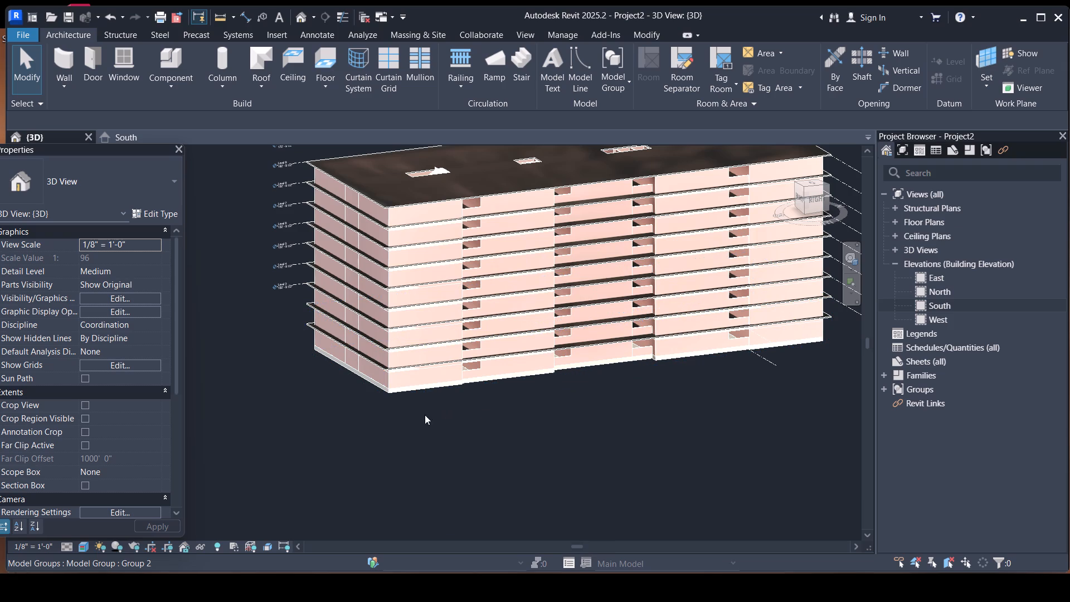
Examine the front and long side of the stacked storeys and the roof openings from above in the 3D view.
middle_click_drag(425, 415, 534, 423, "shift")
scroll(448, 411, "down", 1, "shift")
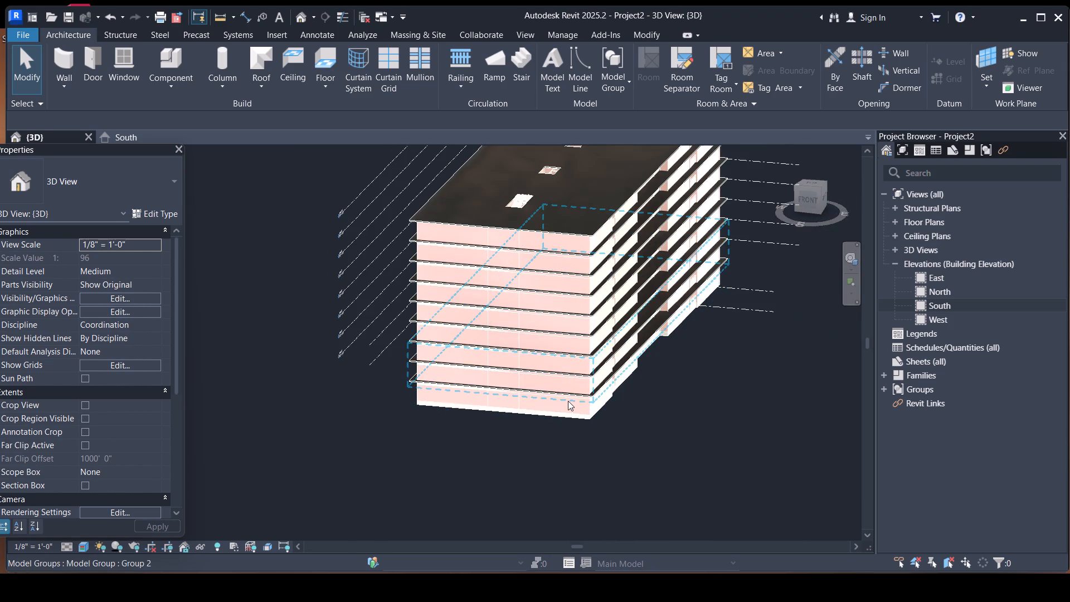
middle_click_drag(659, 425, 569, 435)
middle_click_drag(701, 390, 570, 431)
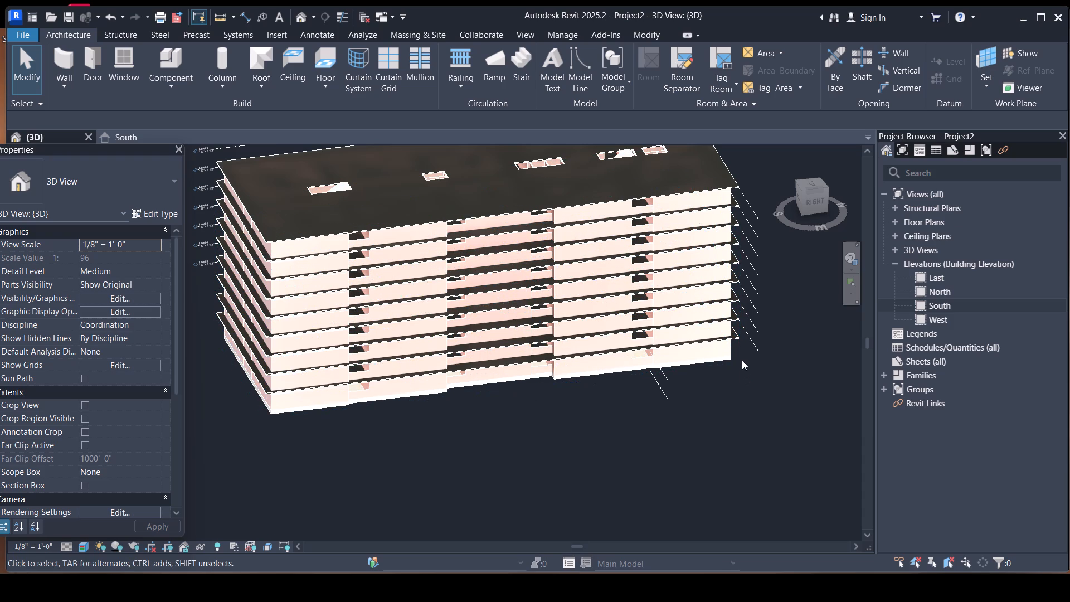
scroll(570, 434, "down", 4)
middle_click_drag(532, 444, 564, 443)
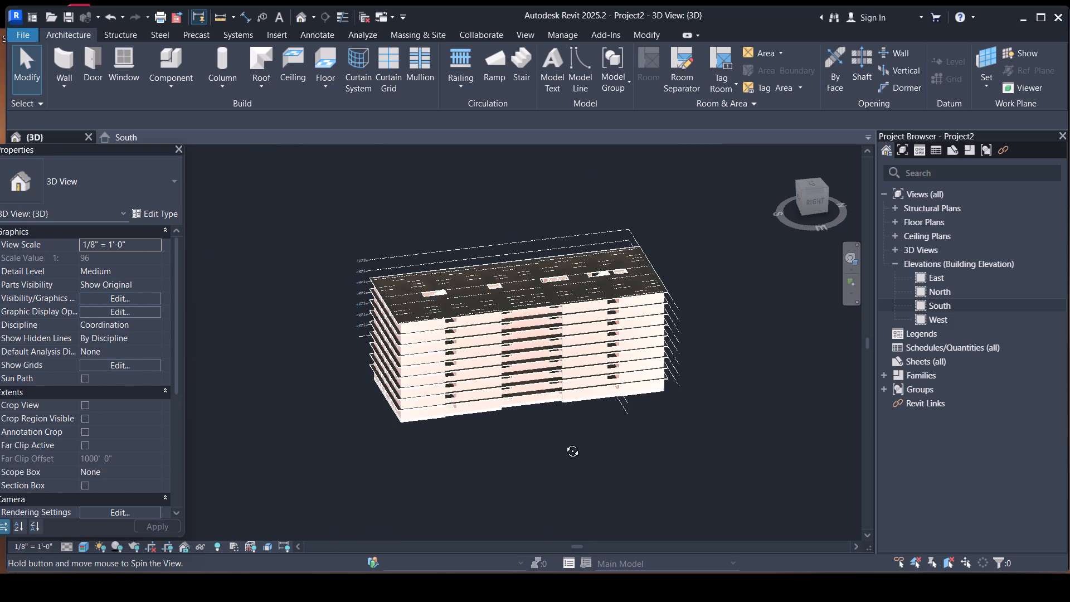
middle_click_drag(564, 443, 719, 377)
middle_click_drag(620, 301, 575, 449, "shift")
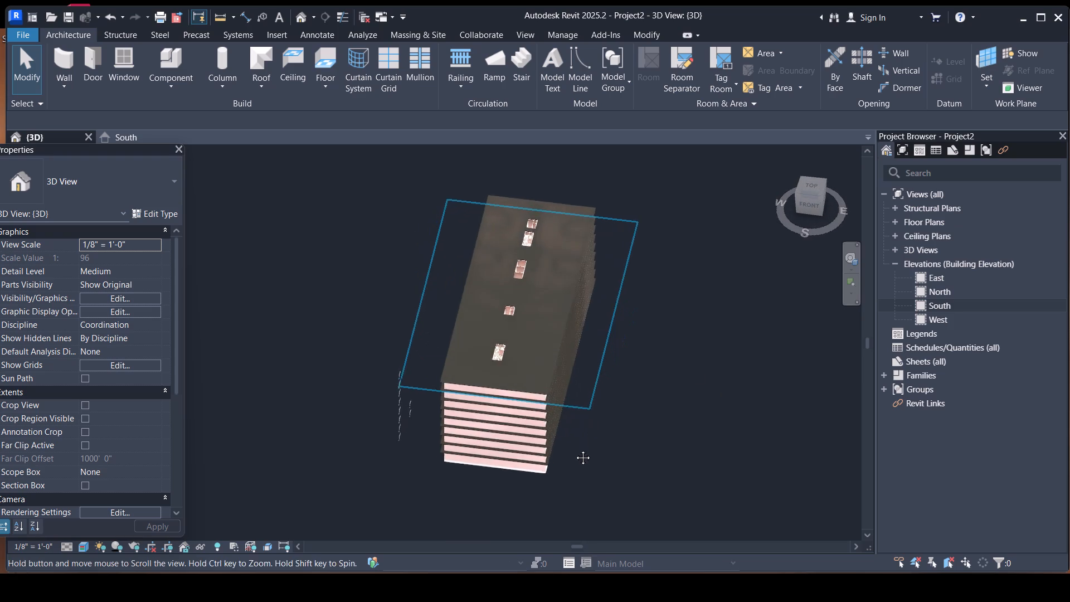
Examine the stacked storeys from the front corner and along the long facade in the 3D view.
middle_click_drag(575, 449, 575, 449, "shift")
middle_click_drag(619, 434, 619, 345)
middle_click_drag(604, 390, 535, 227, "shift")
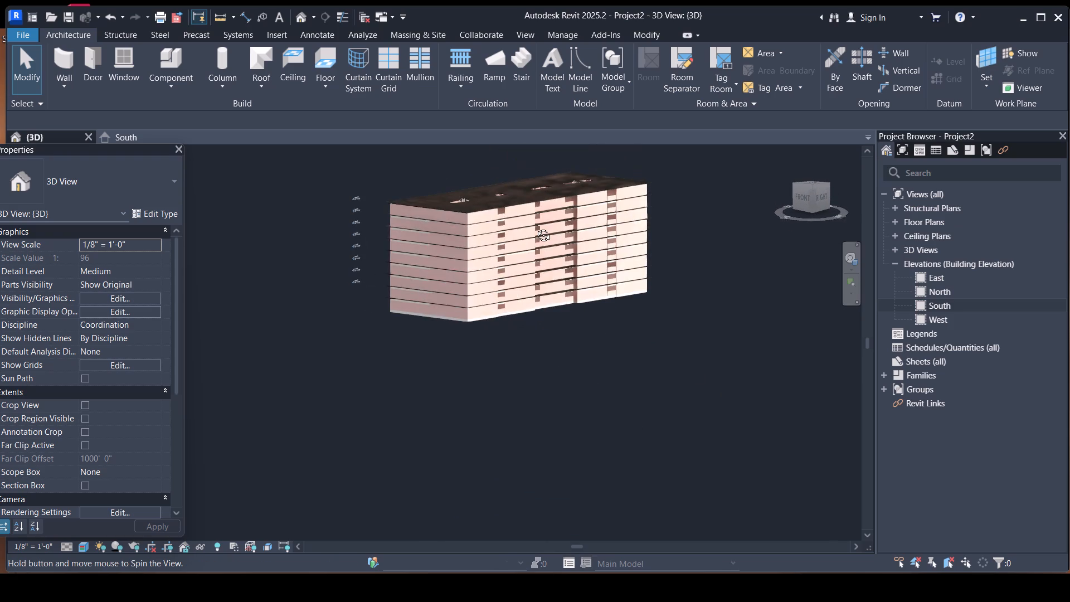
middle_click_drag(535, 227, 532, 244, "shift")
scroll(510, 217, "up", 5)
middle_click_drag(605, 315, 592, 365)
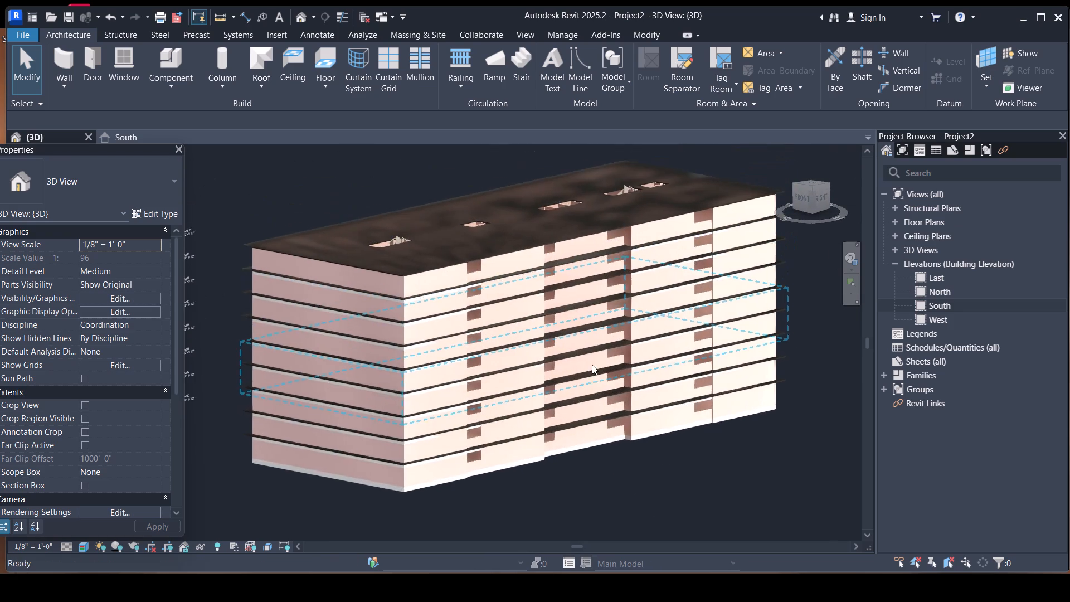
scroll(577, 329, "down", 4)
middle_click_drag(591, 405, 574, 357)
middle_click_drag(606, 392, 584, 392, "shift")
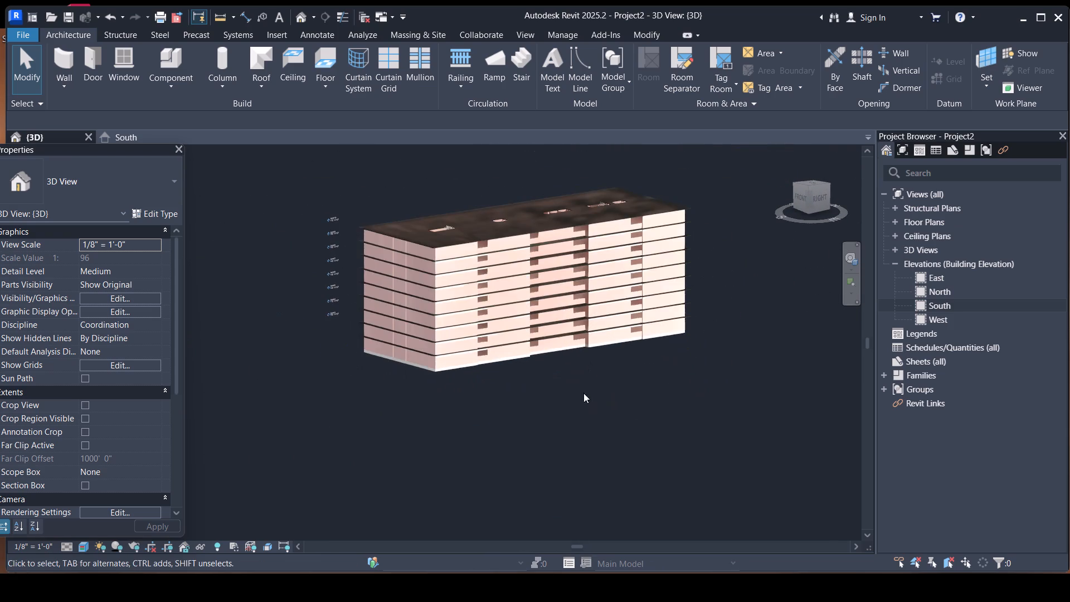
middle_click(528, 381)
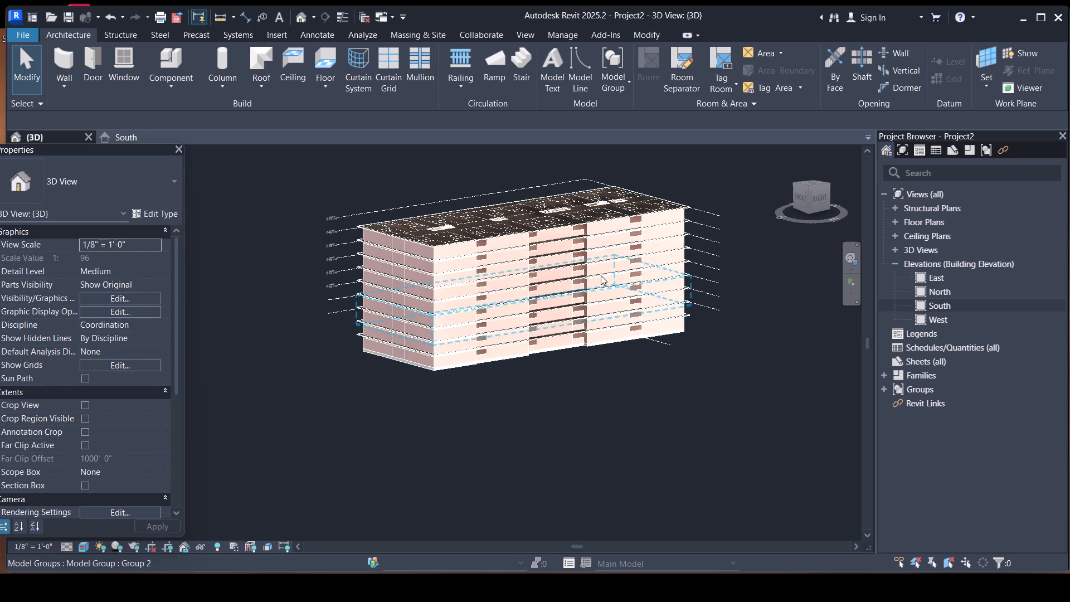
scroll(547, 331, "up", 3)
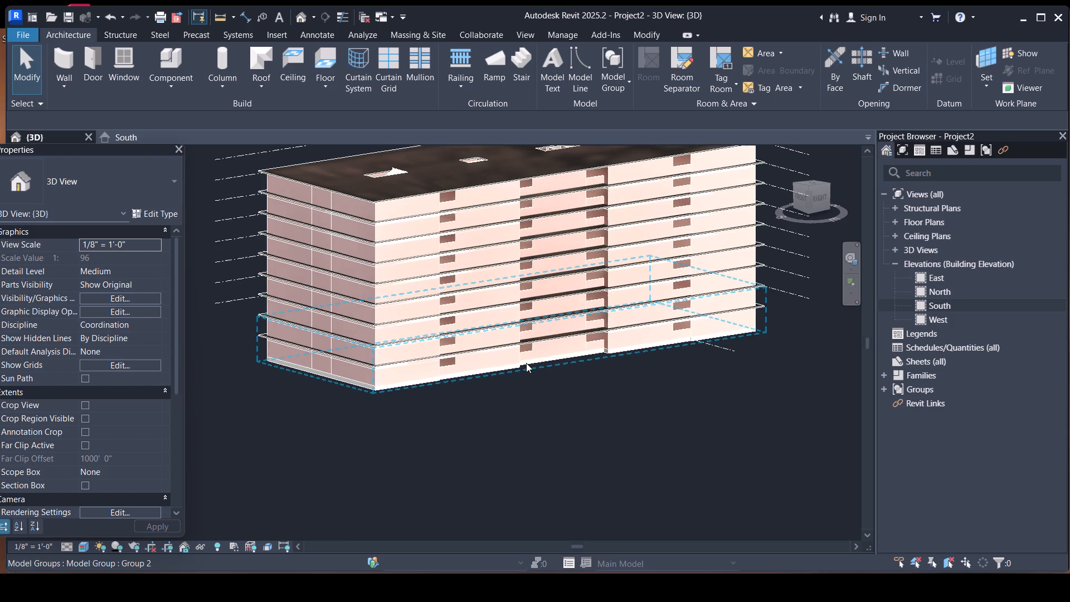
Inspect the ground-storey model group at the building's base by selecting it, then clear the selection.
left_click(536, 365)
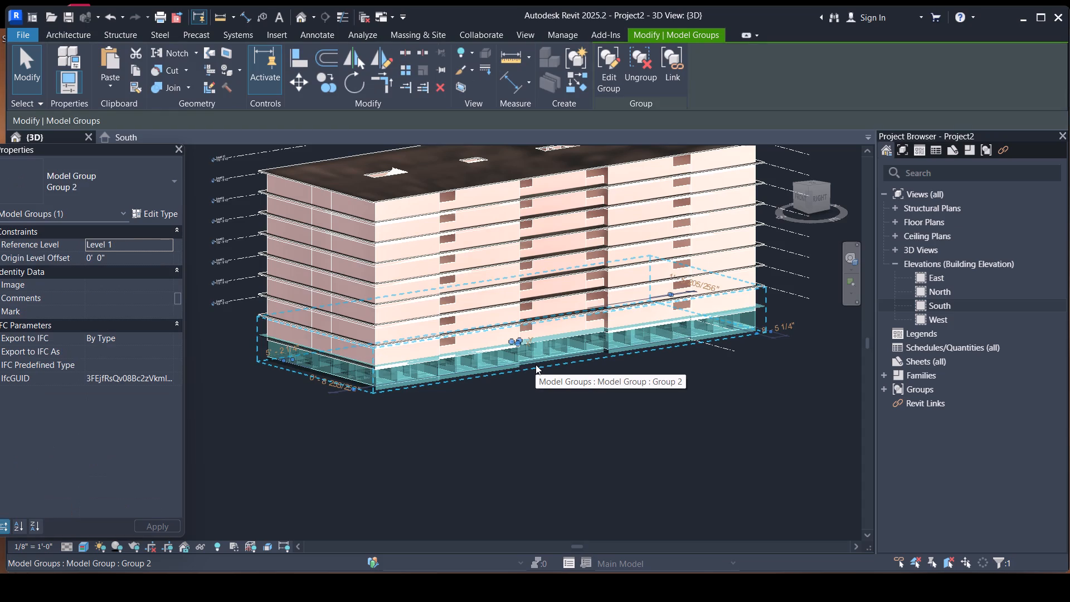
scroll(487, 384, "up", 2)
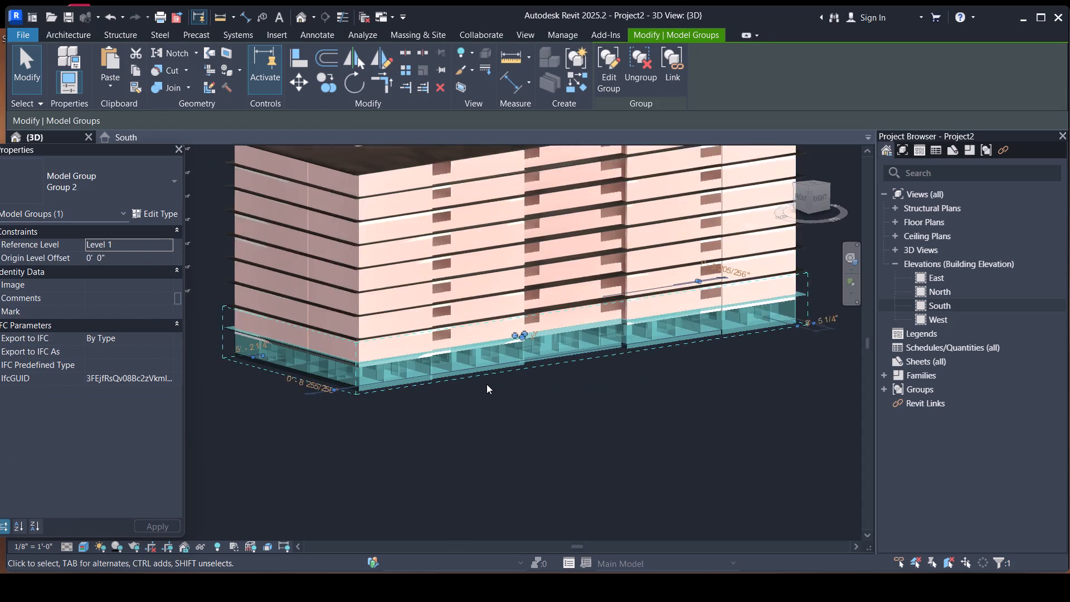
scroll(525, 392, "up", 1)
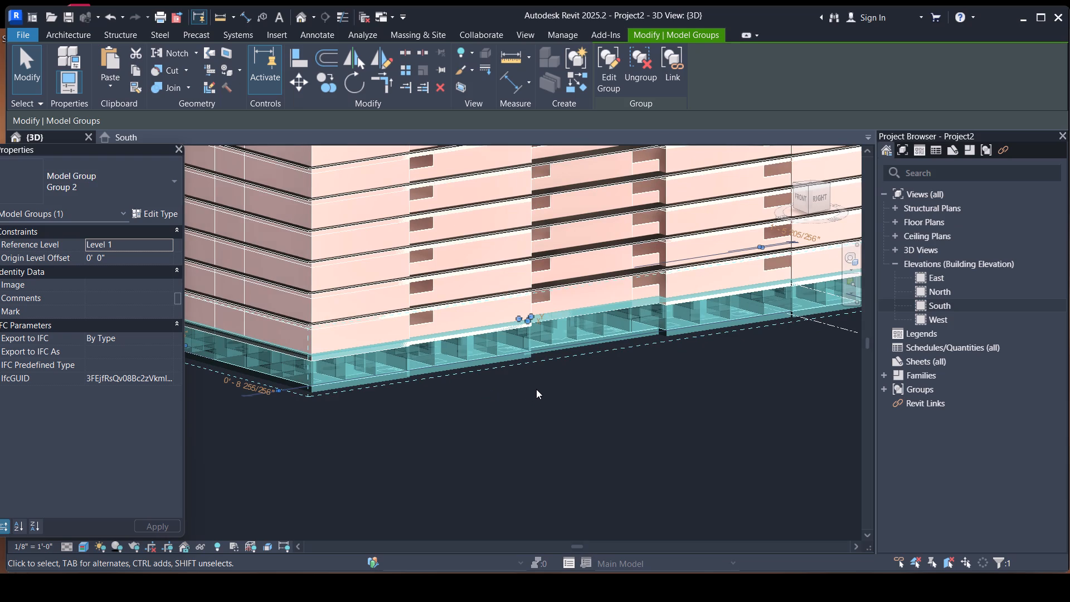
key("Escape")
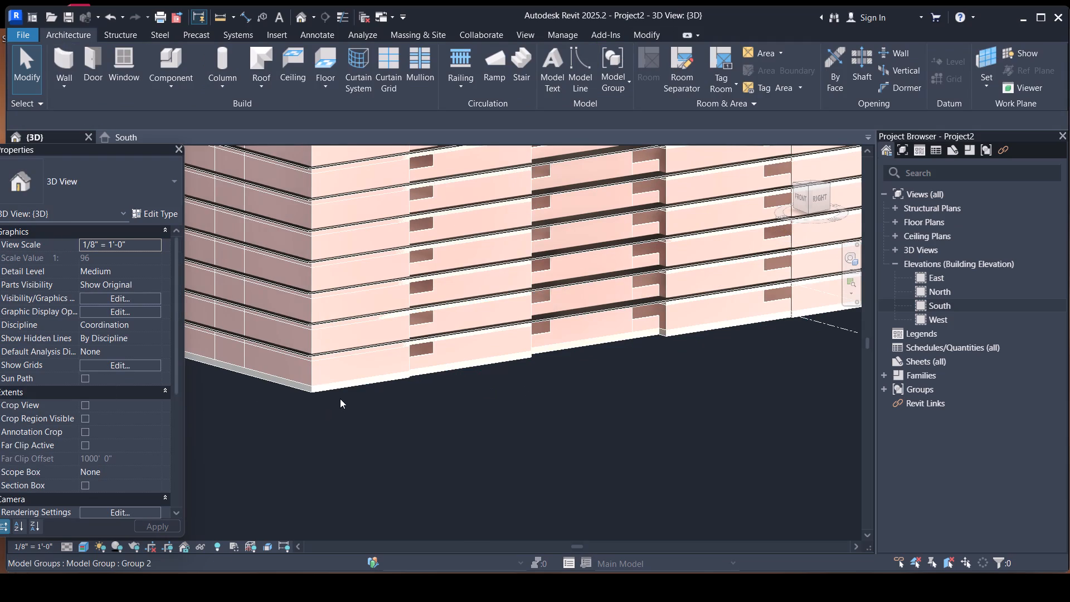
left_click(319, 395)
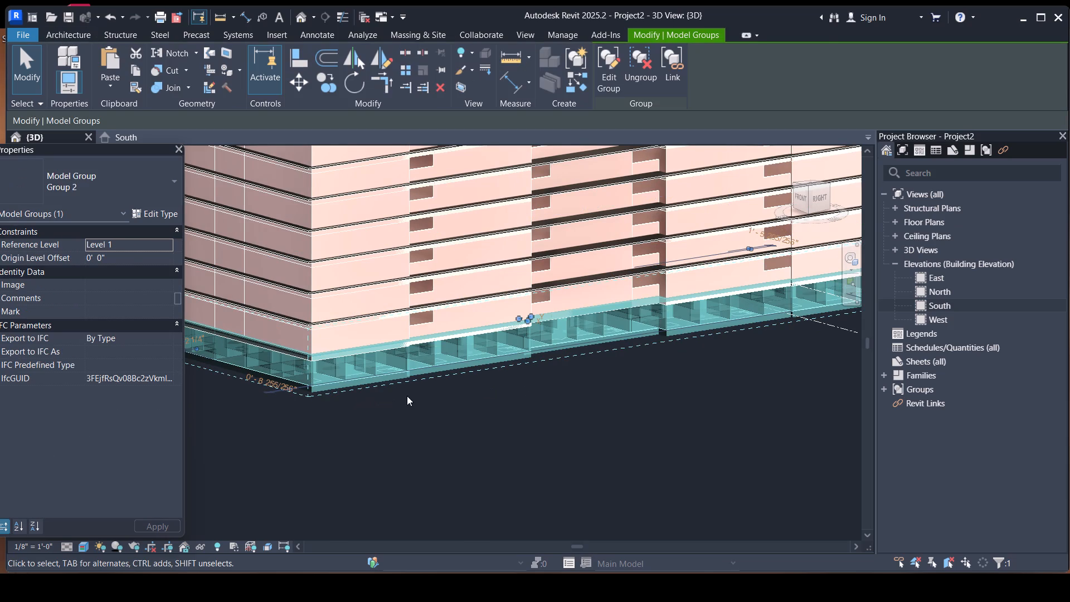
scroll(478, 410, "down", 4)
scroll(466, 385, "up", 2)
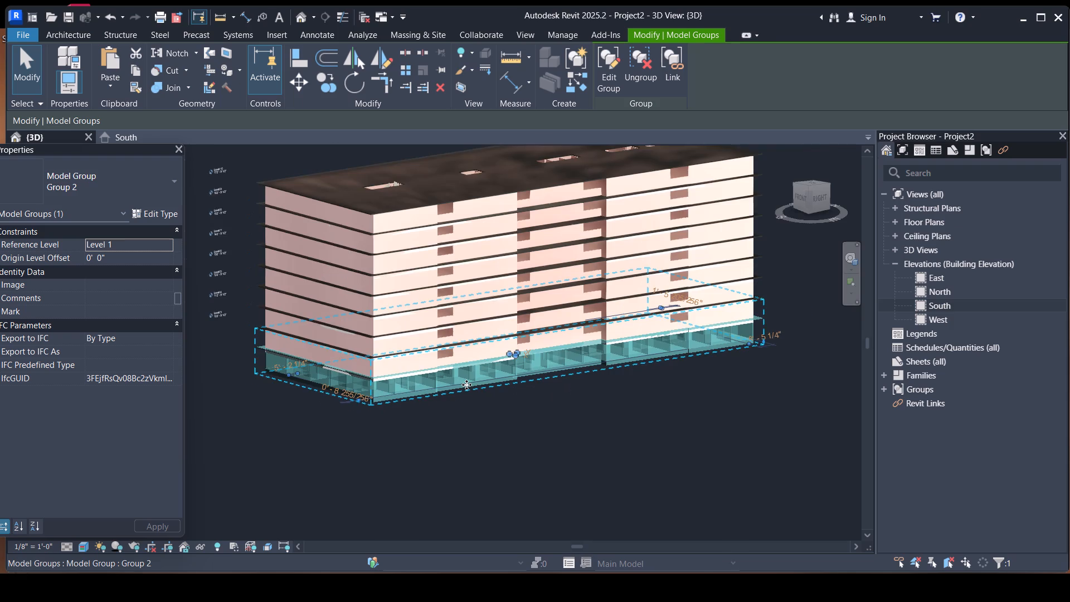
scroll(466, 385, "up", 4)
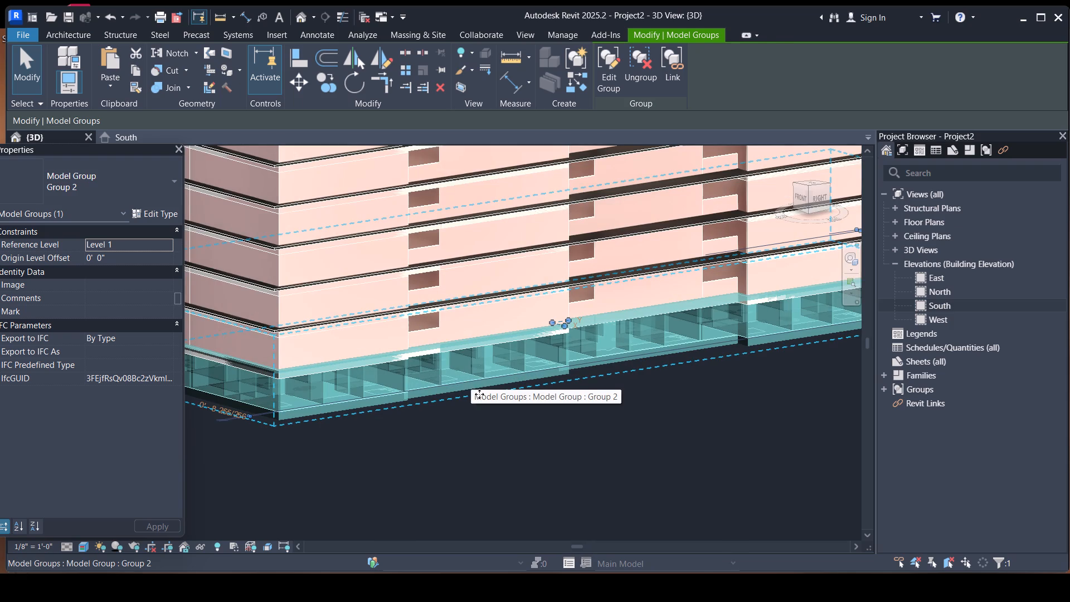
key("Escape")
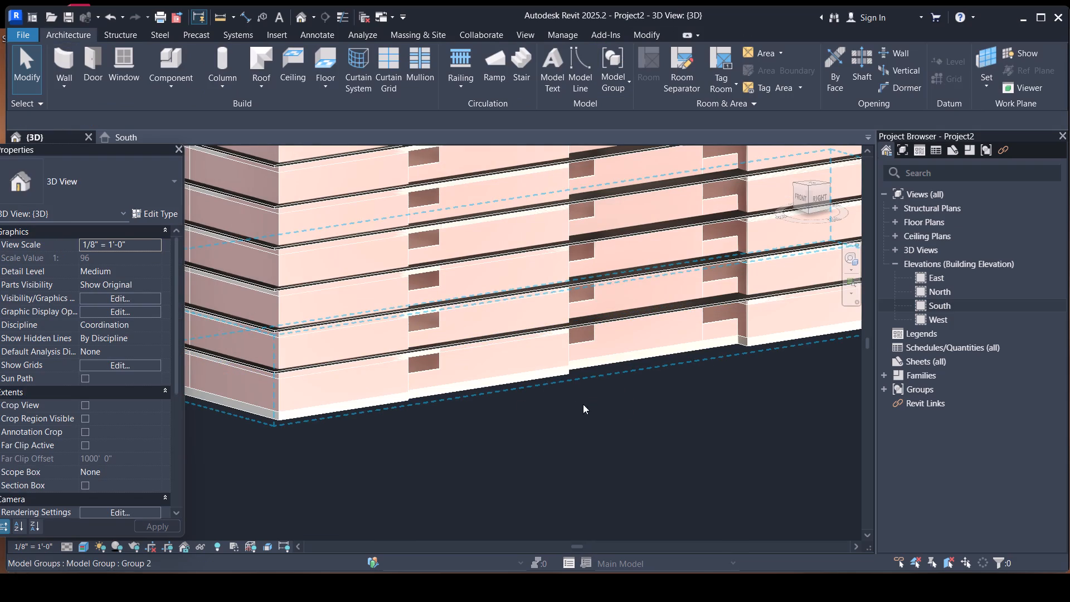
left_click(597, 372)
key("Escape")
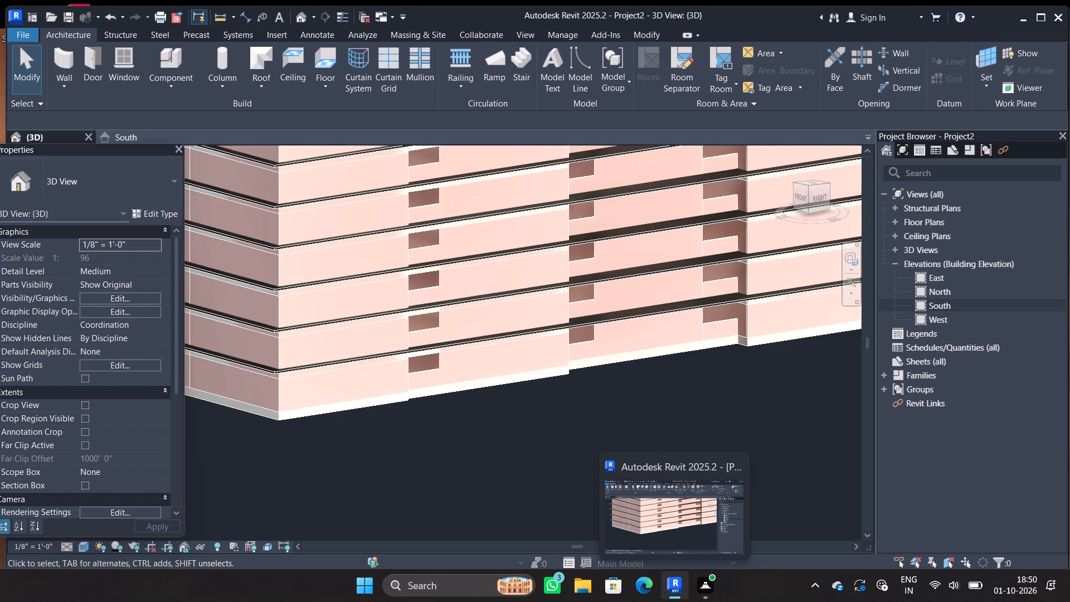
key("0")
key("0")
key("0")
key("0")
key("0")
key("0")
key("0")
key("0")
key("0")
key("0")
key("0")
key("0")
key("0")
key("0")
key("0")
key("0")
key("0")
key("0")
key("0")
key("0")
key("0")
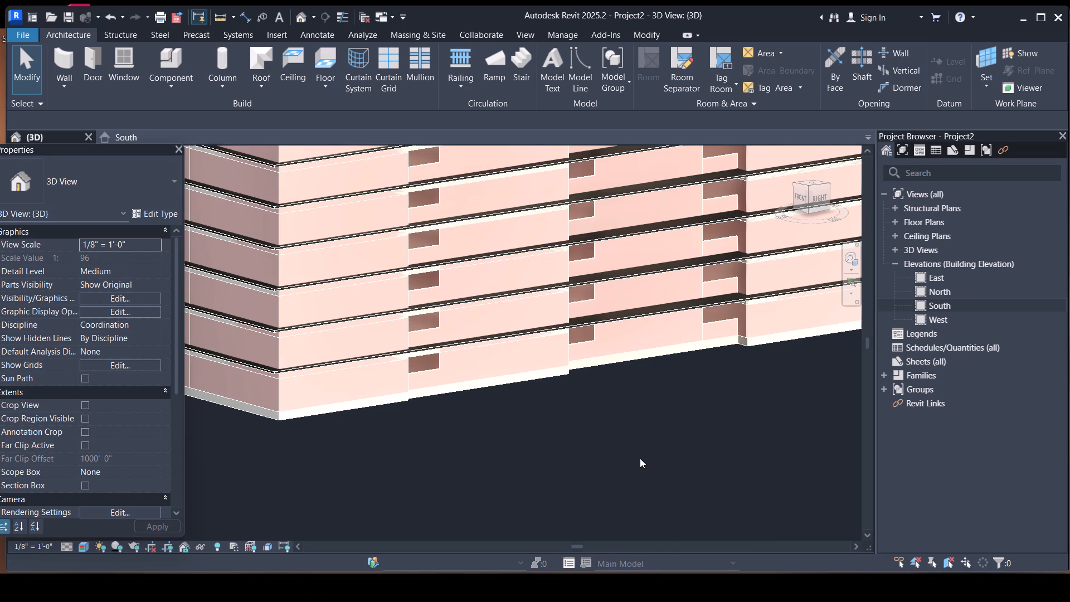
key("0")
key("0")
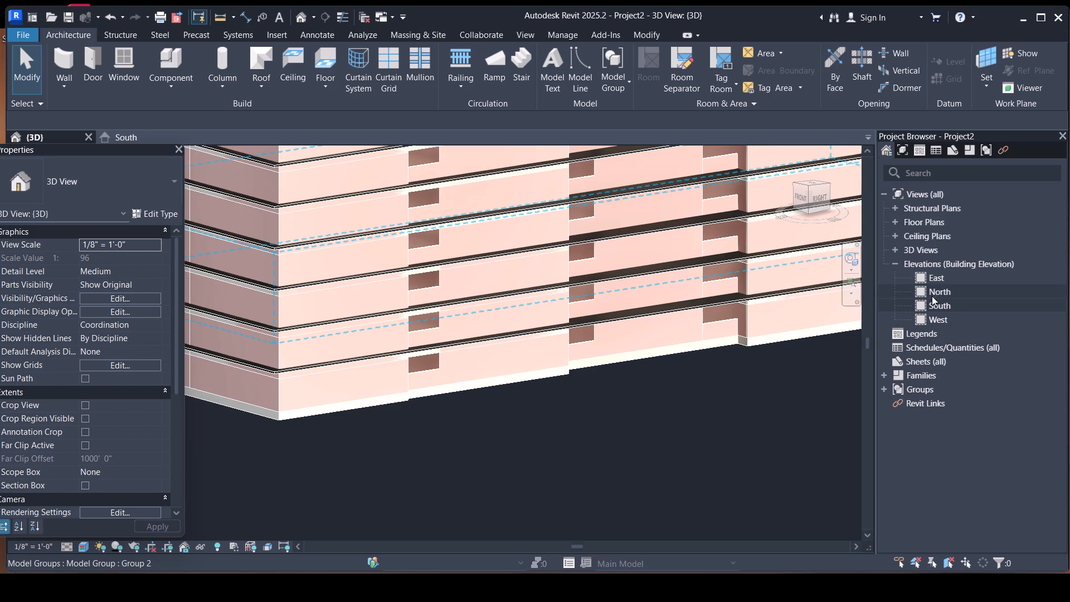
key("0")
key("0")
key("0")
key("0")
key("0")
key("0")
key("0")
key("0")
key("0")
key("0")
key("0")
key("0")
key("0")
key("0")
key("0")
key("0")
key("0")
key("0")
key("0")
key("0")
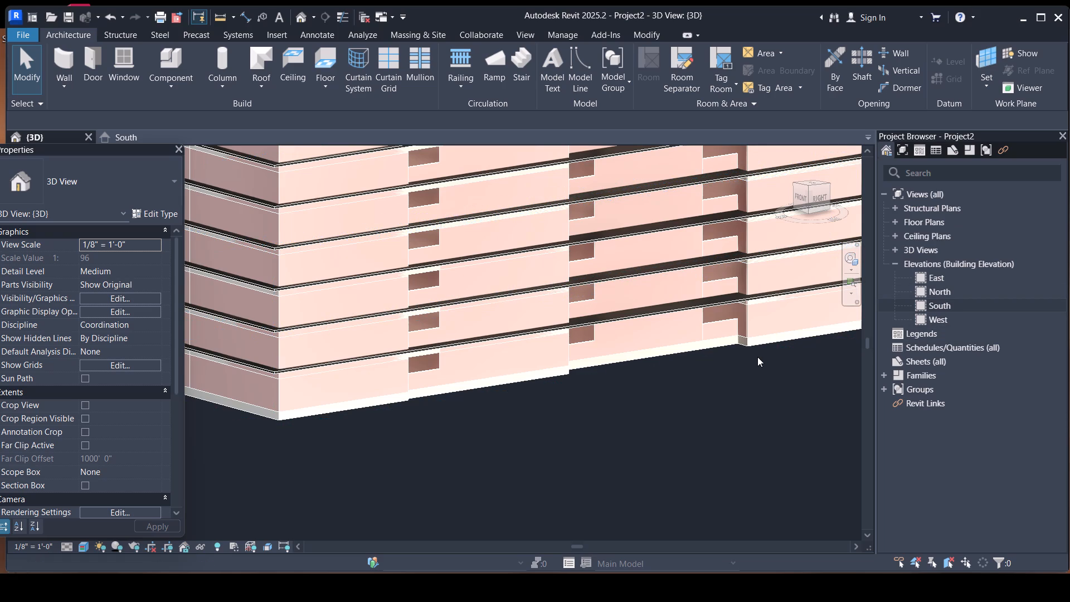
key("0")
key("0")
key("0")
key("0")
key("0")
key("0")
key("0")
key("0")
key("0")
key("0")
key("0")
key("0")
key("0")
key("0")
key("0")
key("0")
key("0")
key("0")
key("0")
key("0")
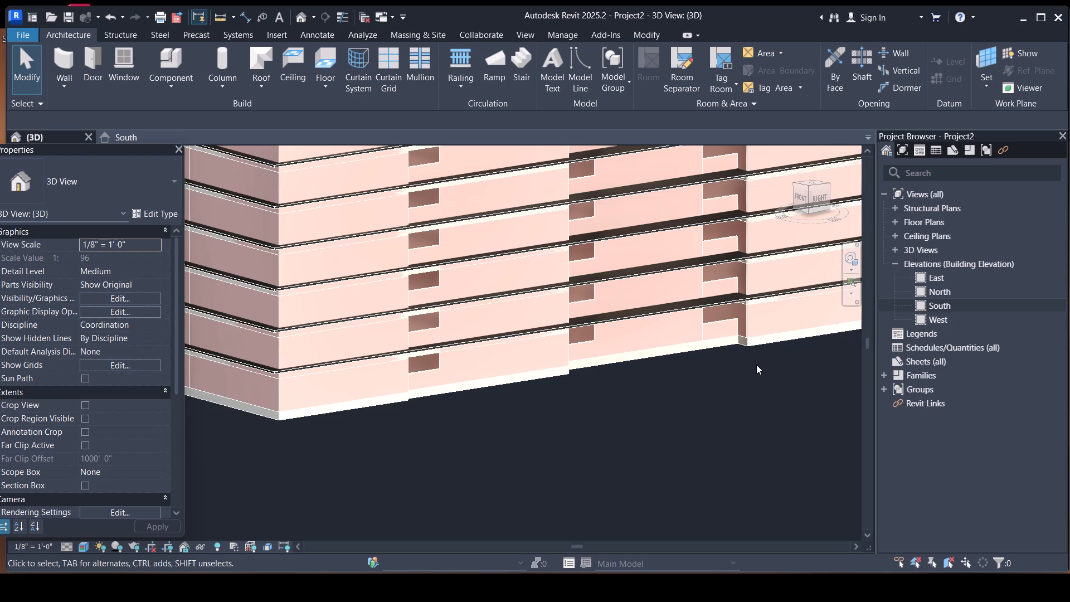
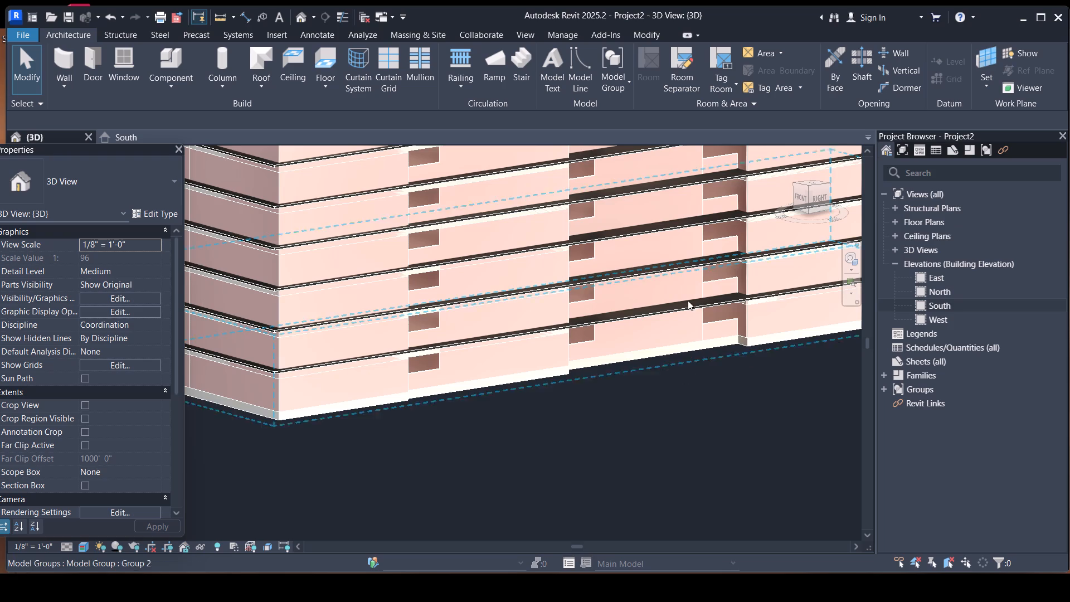
Inspect the top-storey model group under the roof in the 3D view by selecting it, then clear the selection.
scroll(745, 396, "down", 4)
scroll(709, 368, "down", 2)
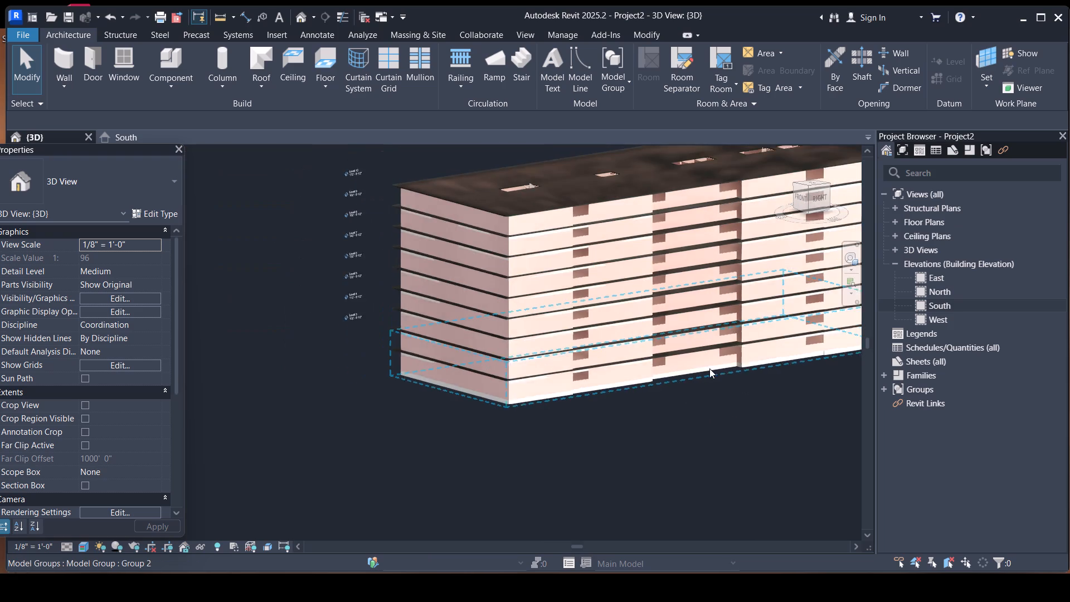
scroll(709, 323, "down", 2)
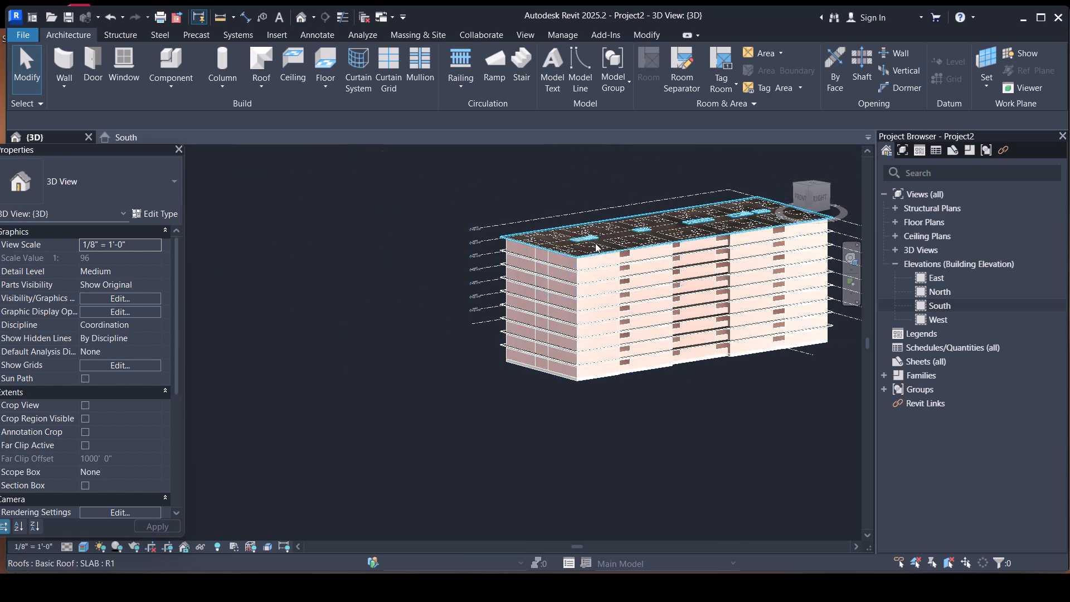
middle_click_drag(645, 280, 547, 305)
scroll(630, 307, "up", 5)
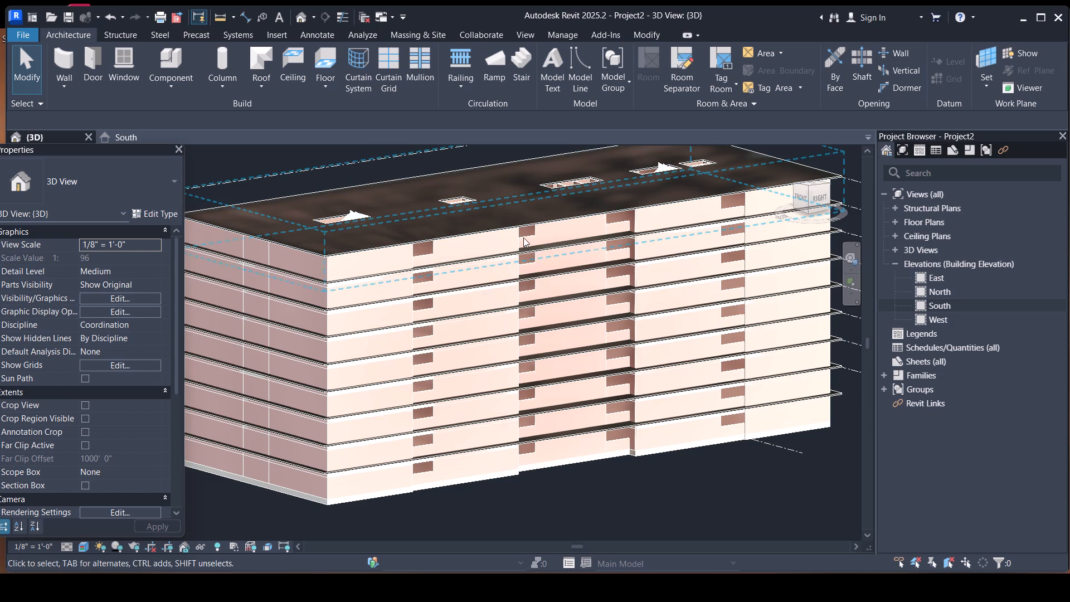
scroll(526, 237, "down", 2)
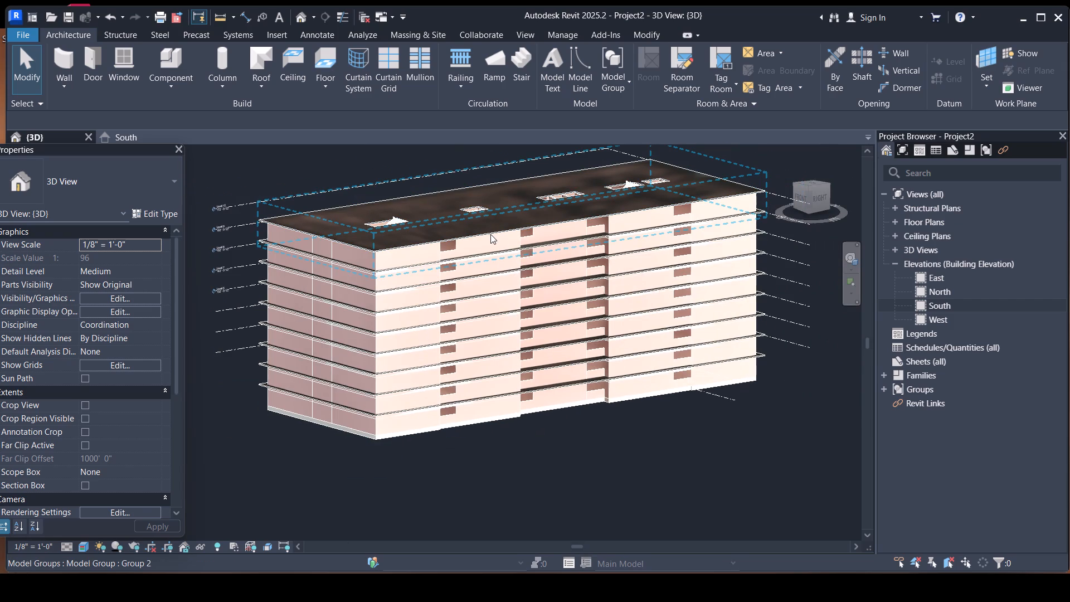
left_click(490, 234)
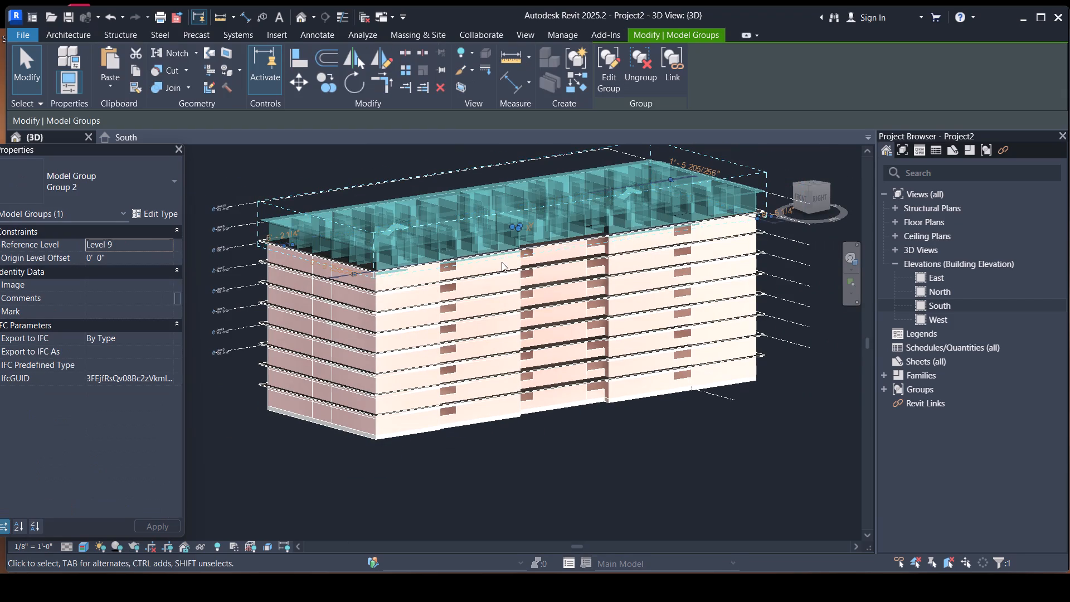
scroll(515, 244, "up", 10)
scroll(514, 244, "down", 8)
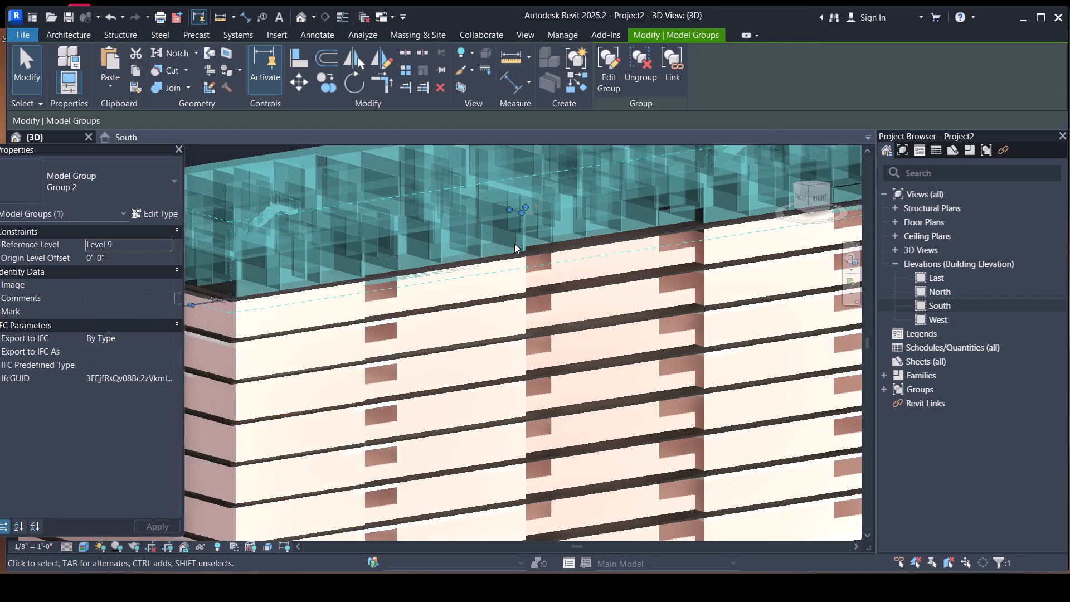
scroll(514, 244, "down", 3)
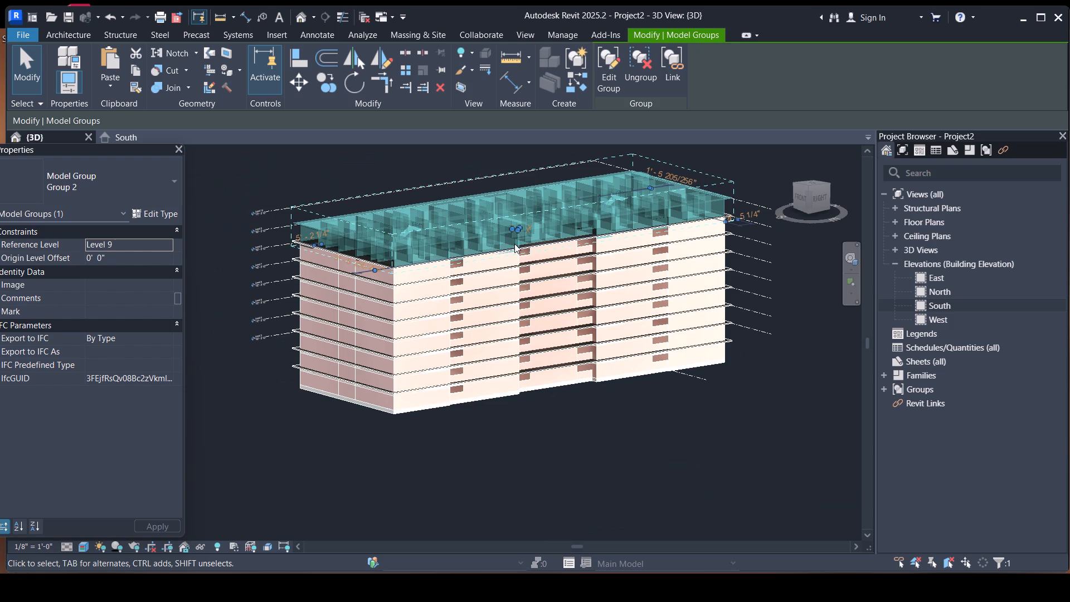
key("Escape")
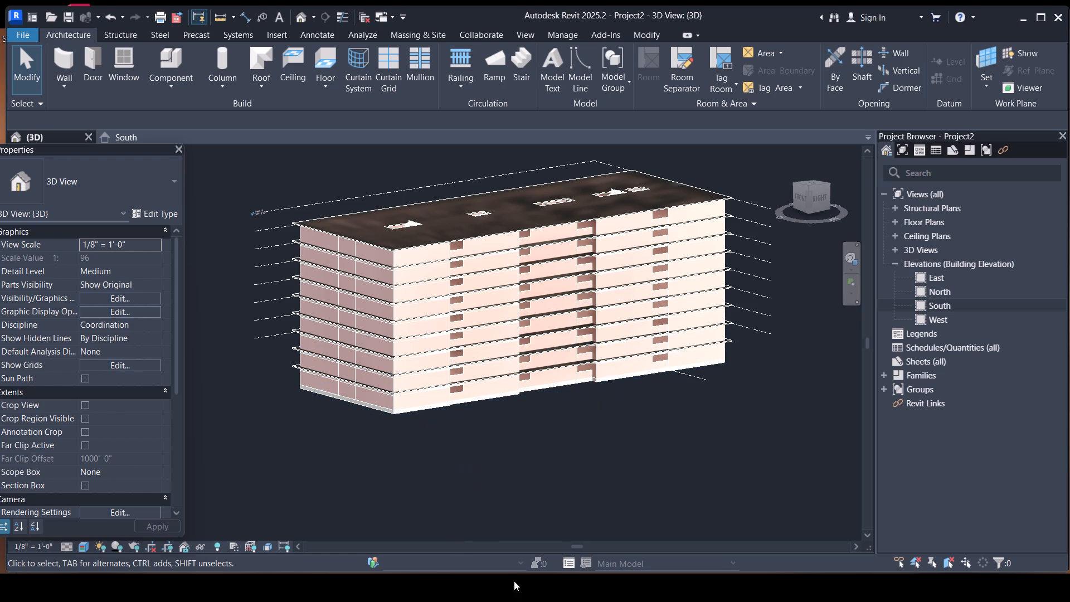
Select the ground-storey model group at the building's base in the 3D view for inspection.
scroll(570, 504, "down", 2)
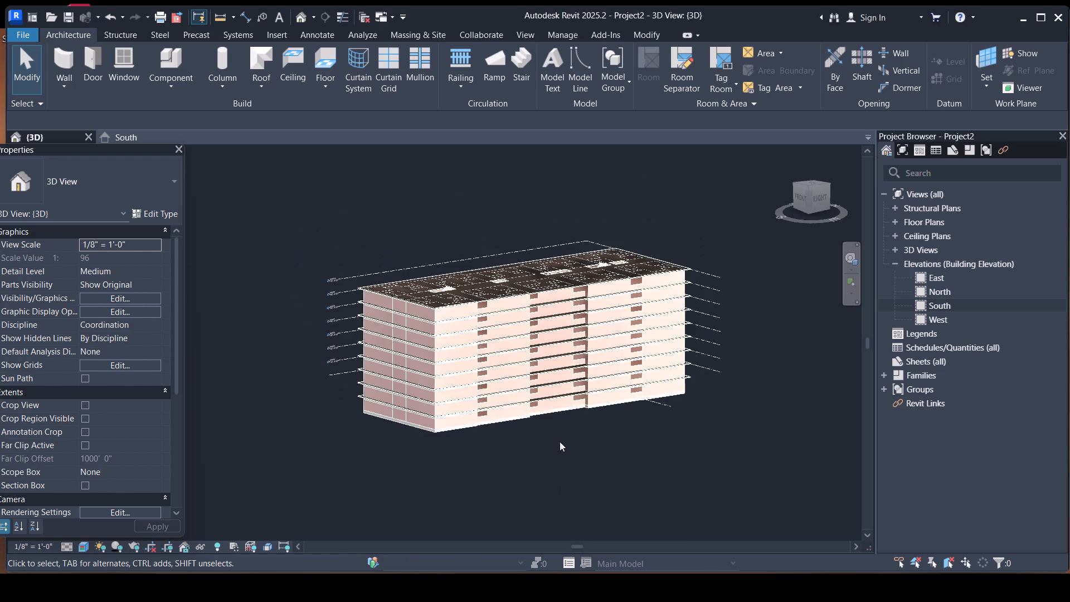
scroll(541, 406, "down", 2)
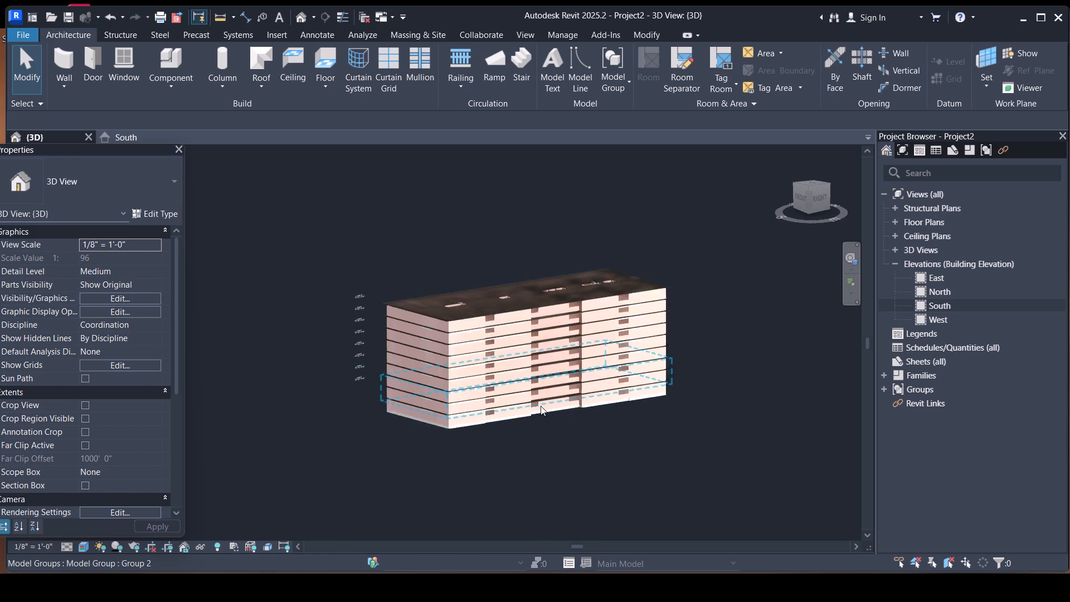
scroll(531, 410, "up", 4)
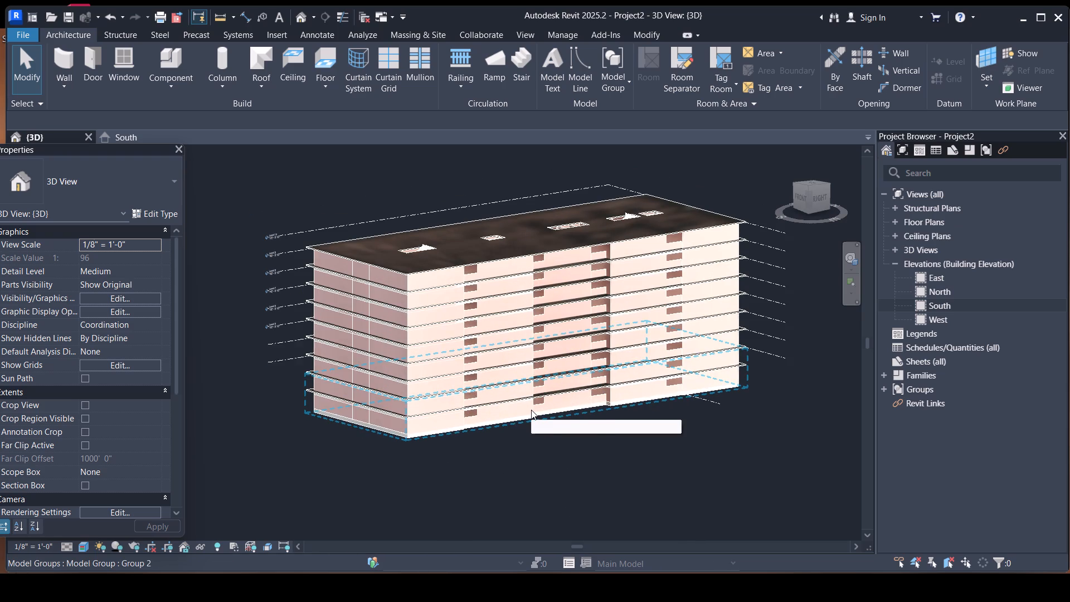
left_click(529, 412)
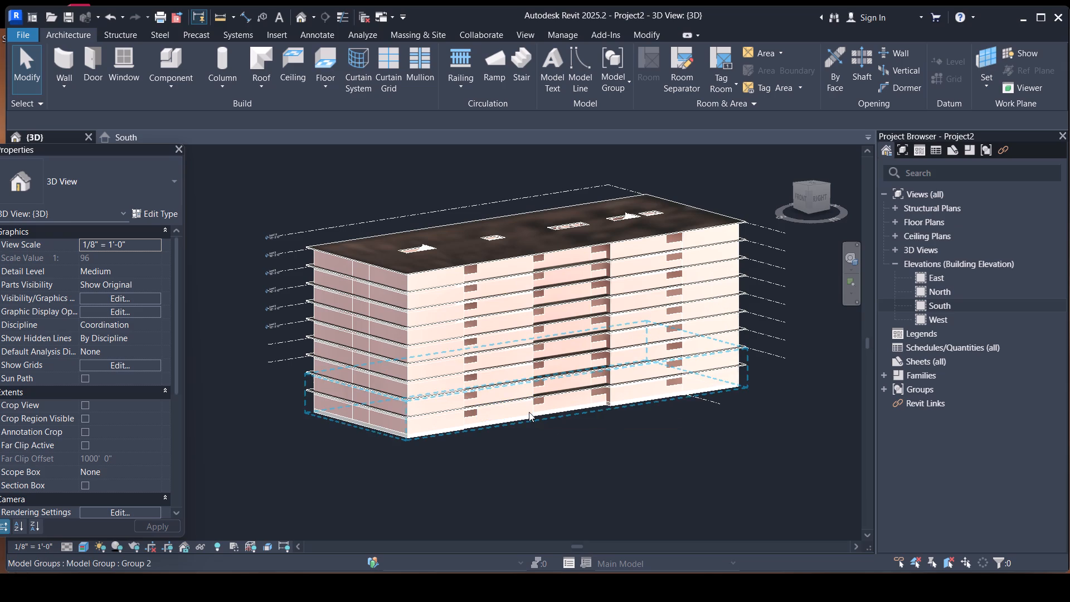
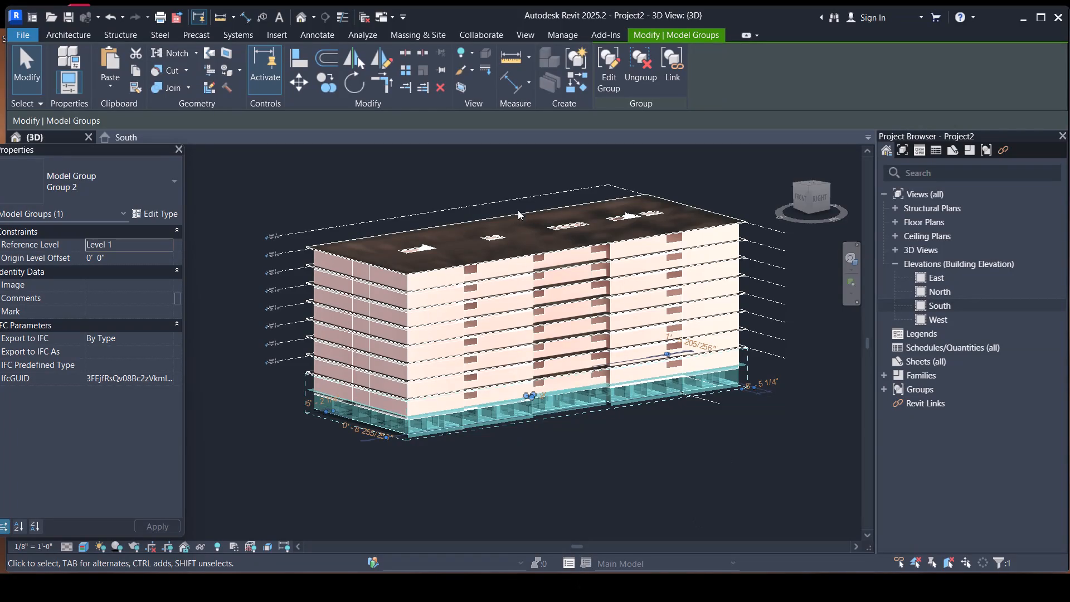
Inspect the ground-storey and top-storey model groups in the 3D view by selecting each in turn, then clear the selection.
key("Escape")
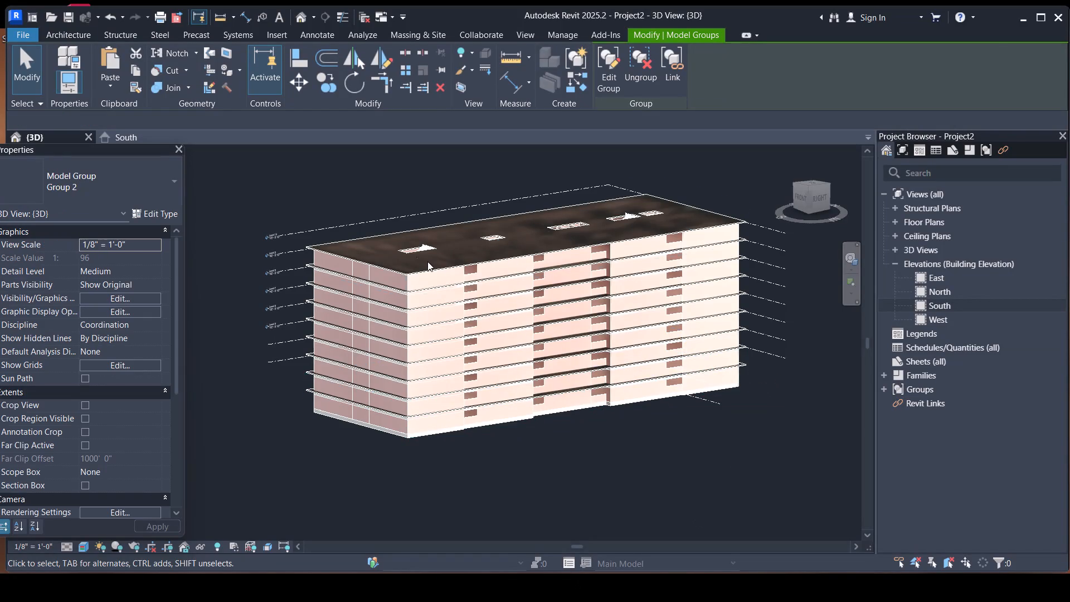
scroll(545, 419, "up", 1)
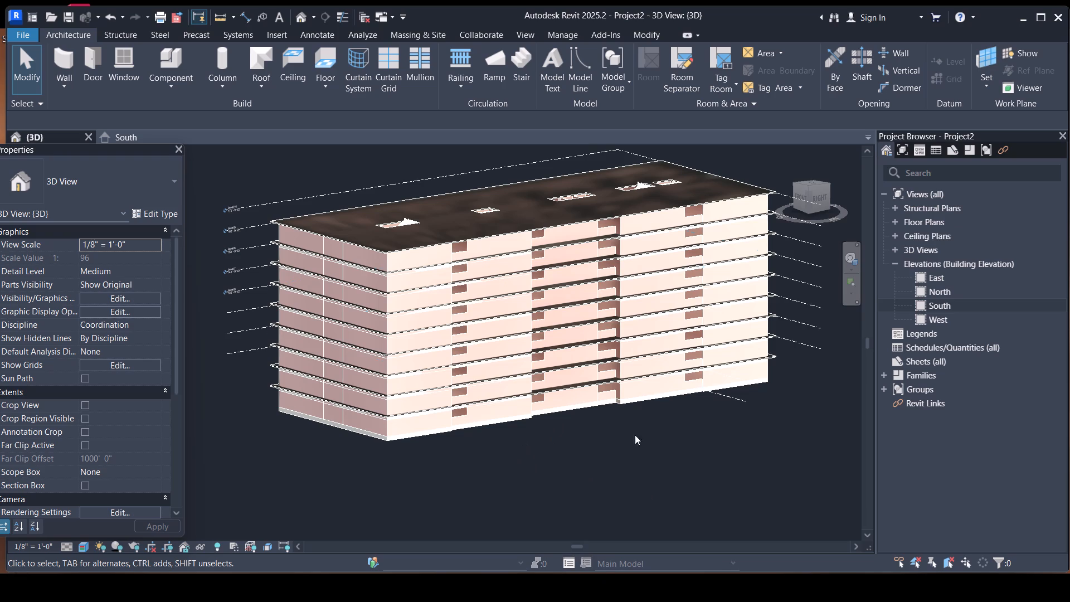
scroll(534, 412, "down", 2)
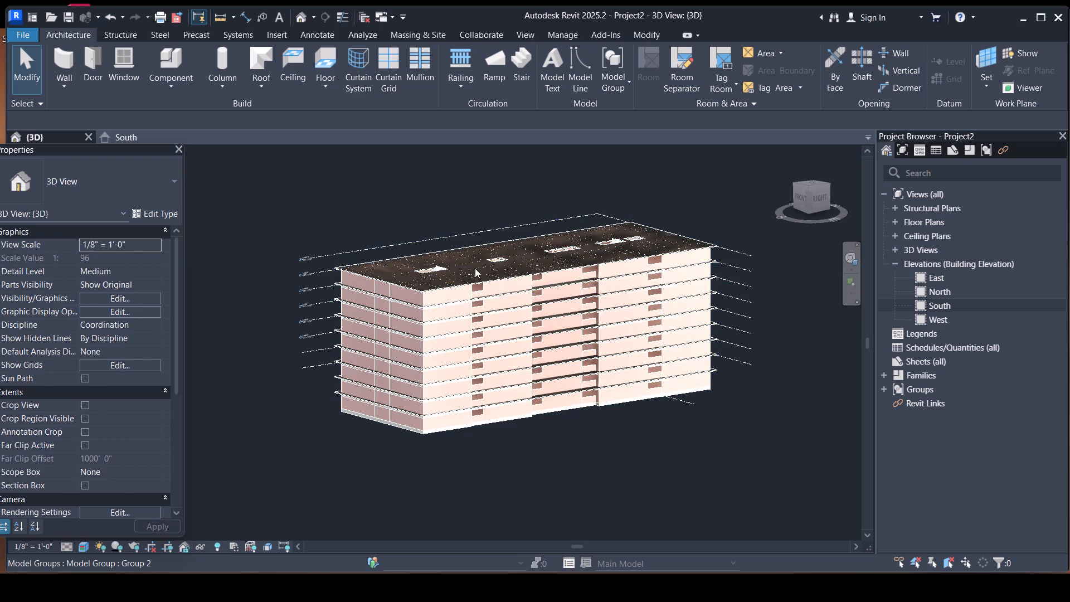
scroll(470, 330, "up", 4)
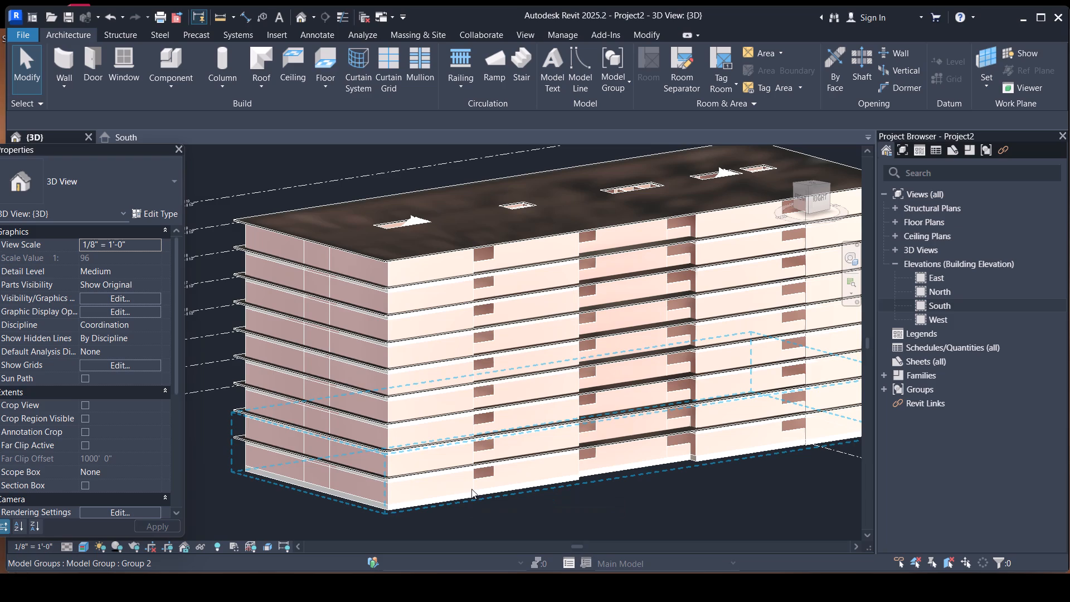
left_click(471, 489)
key("Escape")
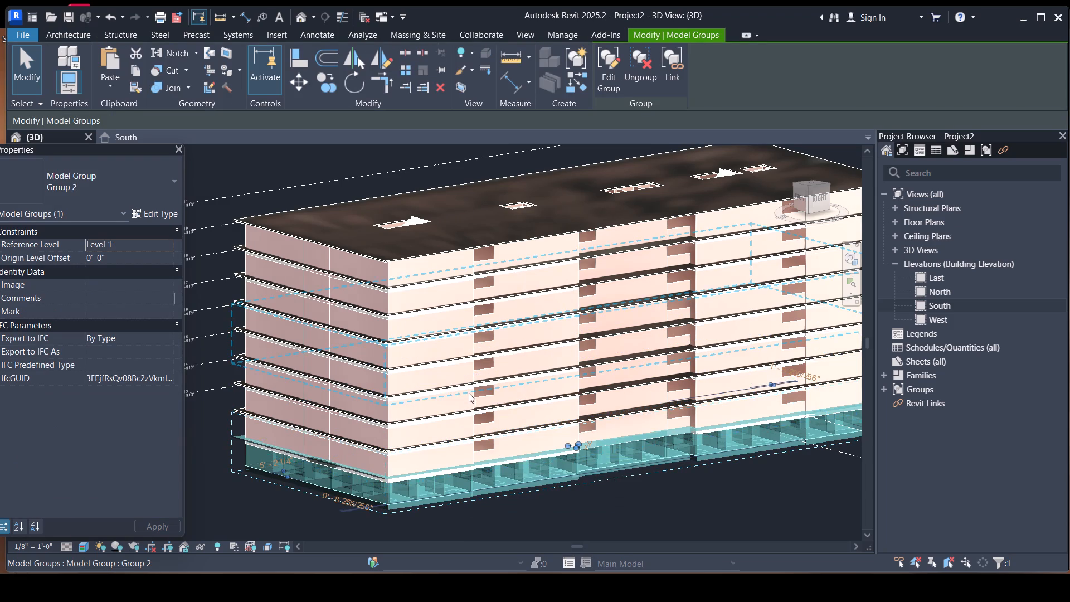
scroll(597, 251, "down", 2)
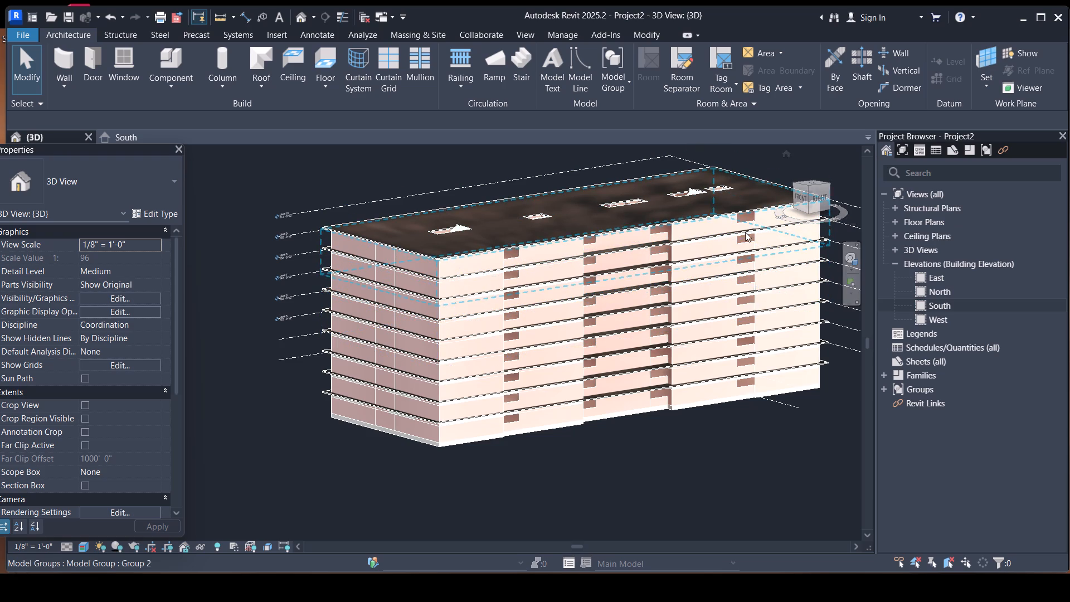
left_click(658, 225)
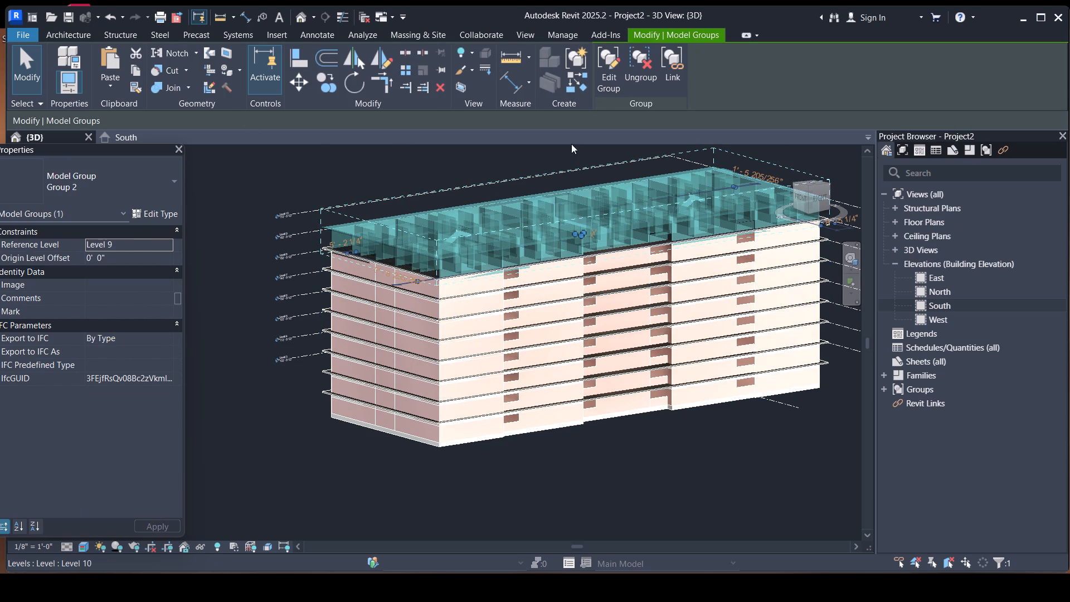
key("Escape")
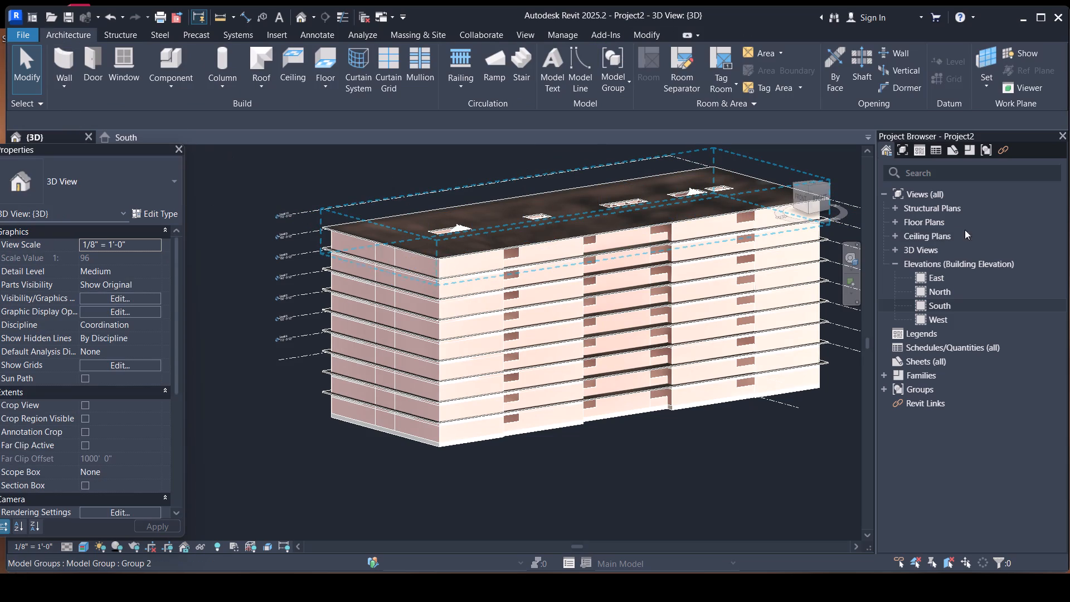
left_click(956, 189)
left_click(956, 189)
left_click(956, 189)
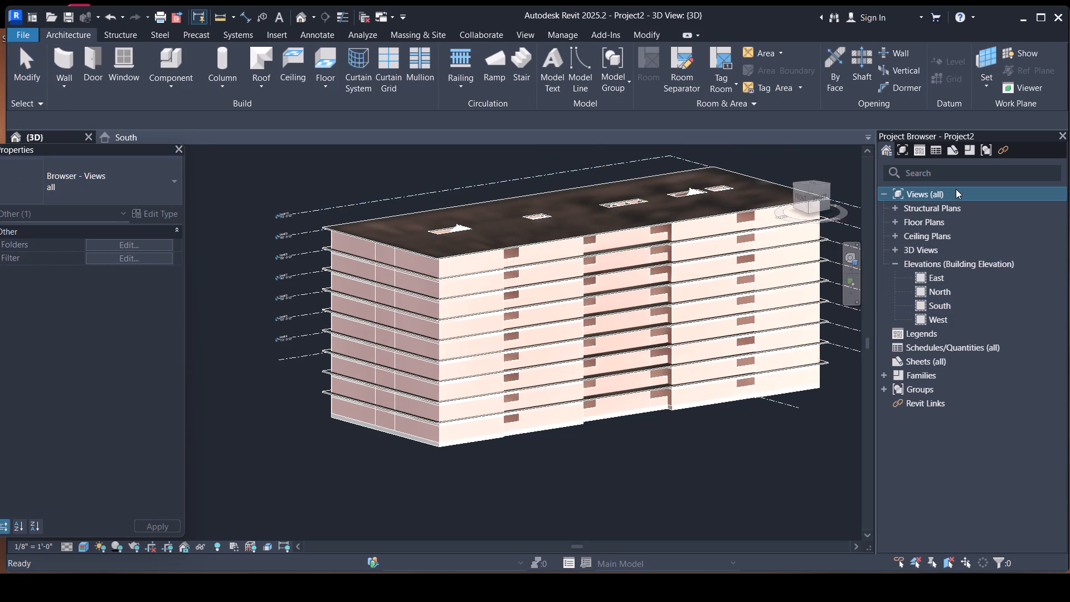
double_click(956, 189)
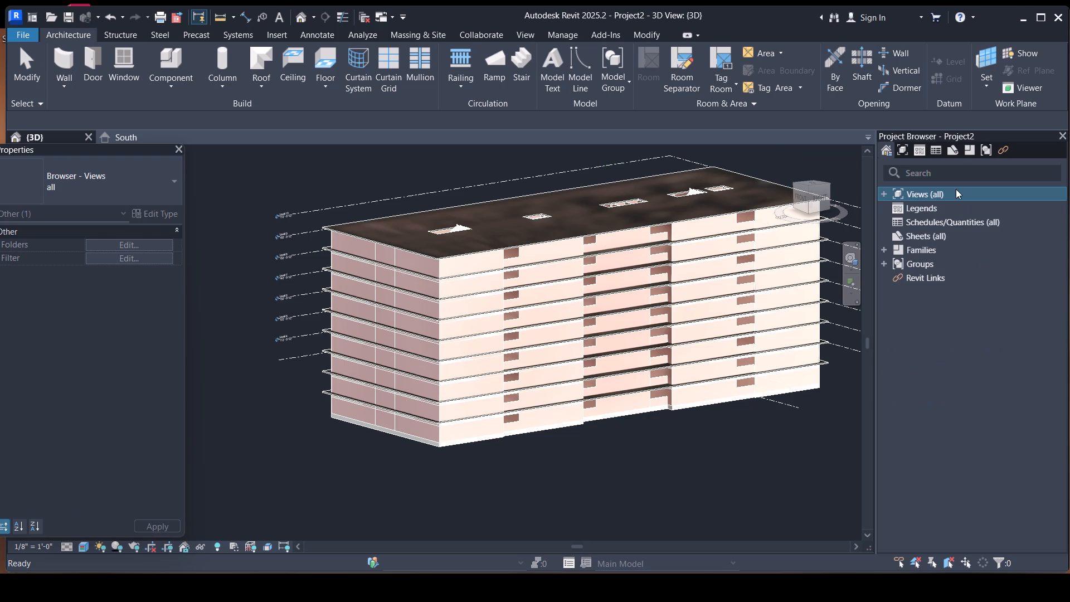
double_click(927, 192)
Inspect the Level 10 datum above the roof and the level directly below it by selecting each in the 3D view.
scroll(935, 208, "up", 3)
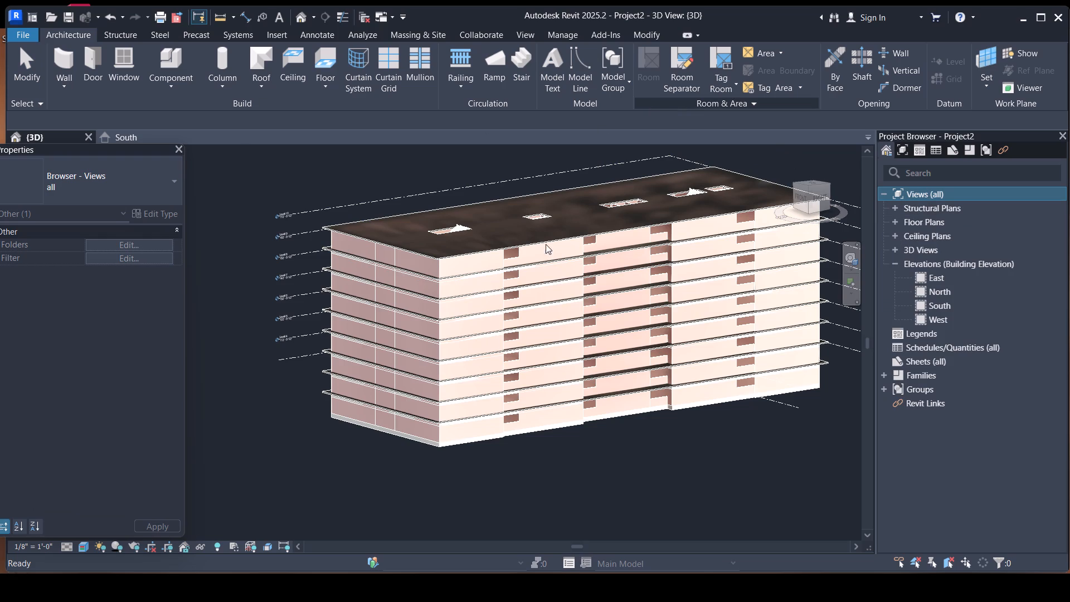
left_click(299, 215)
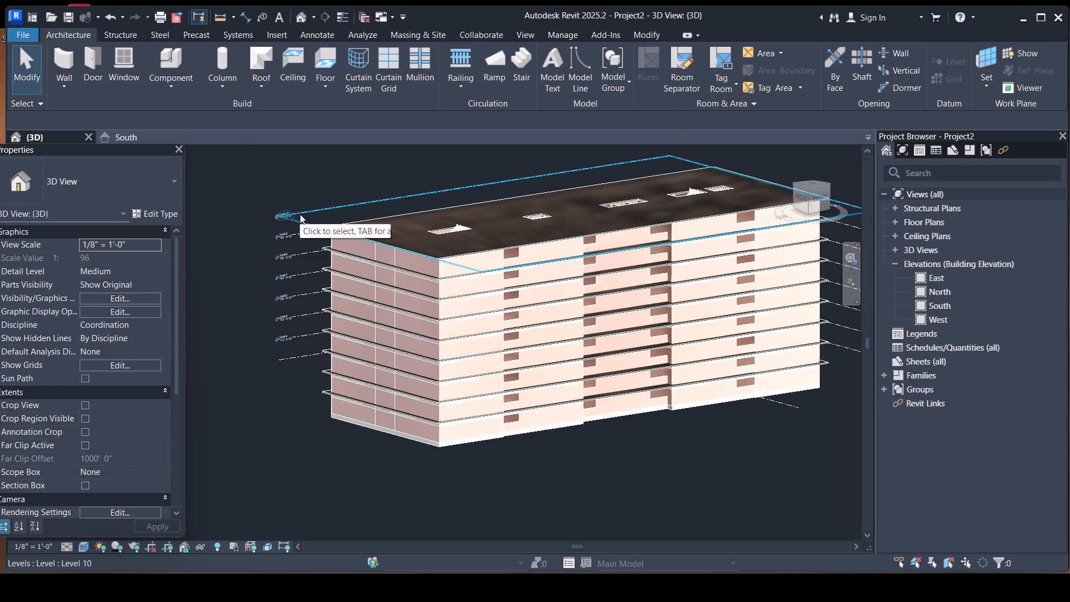
key("Escape")
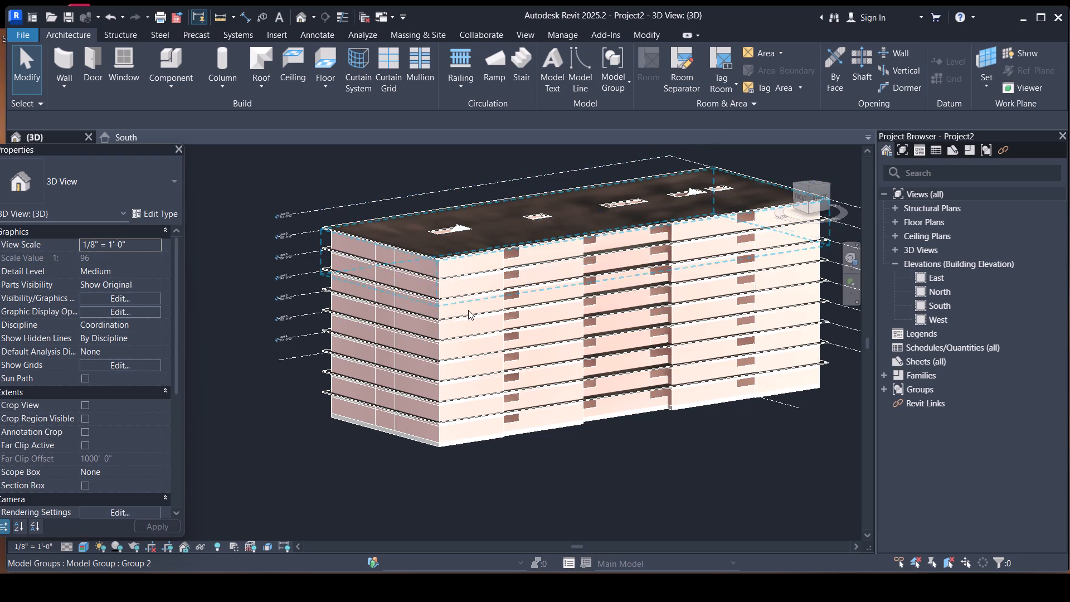
scroll(488, 344, "down", 1)
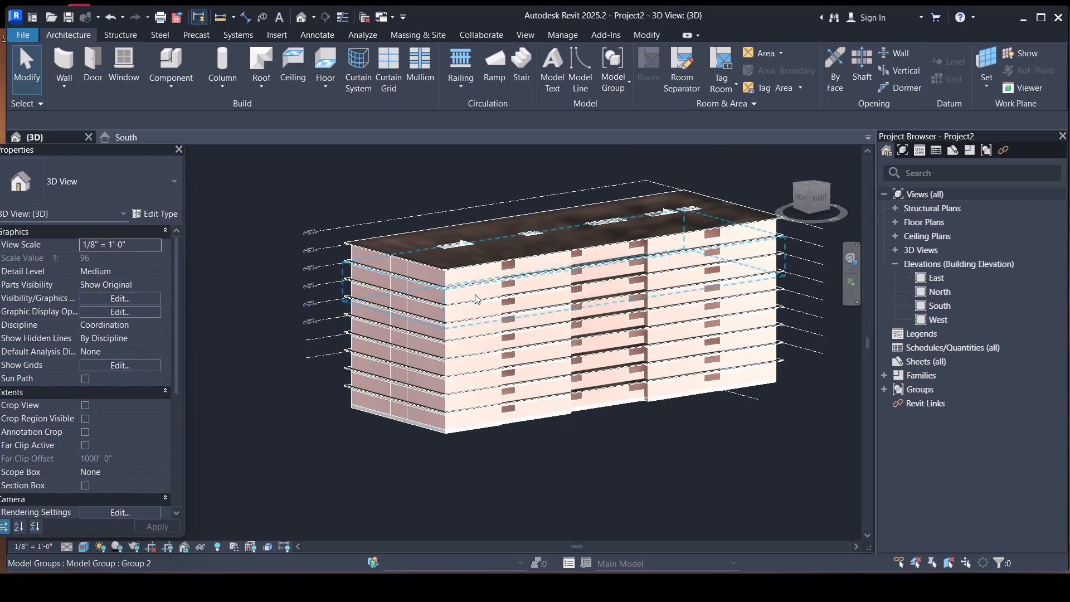
left_click(319, 252)
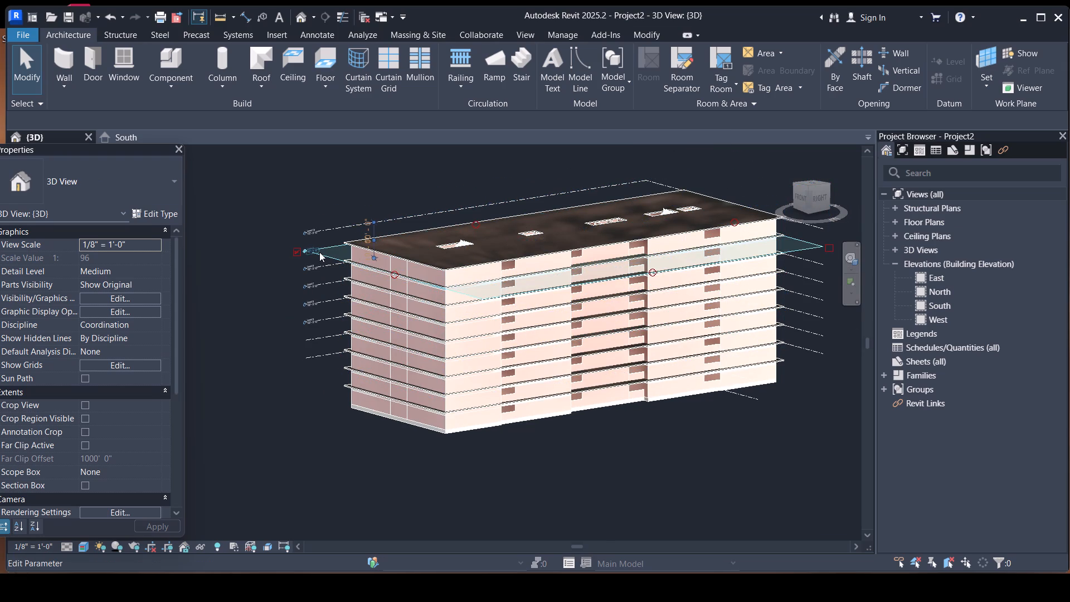
key("Escape")
scroll(309, 197, "up", 1)
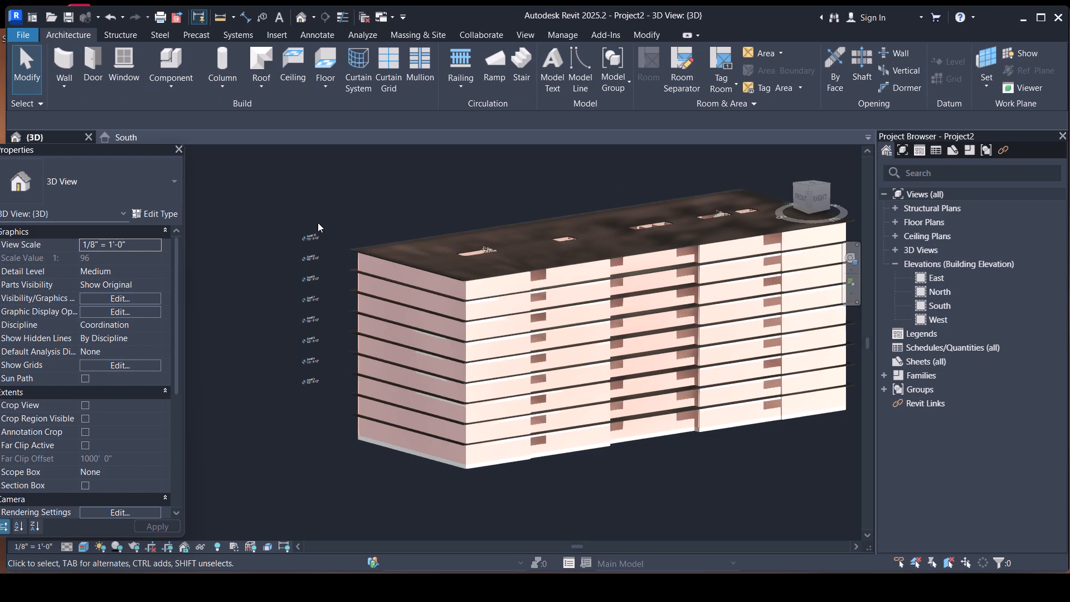
Examine the Level 10 datum's properties and its position relative to the roof in the 3D view, then clear the selection.
left_click(323, 239)
key("Escape")
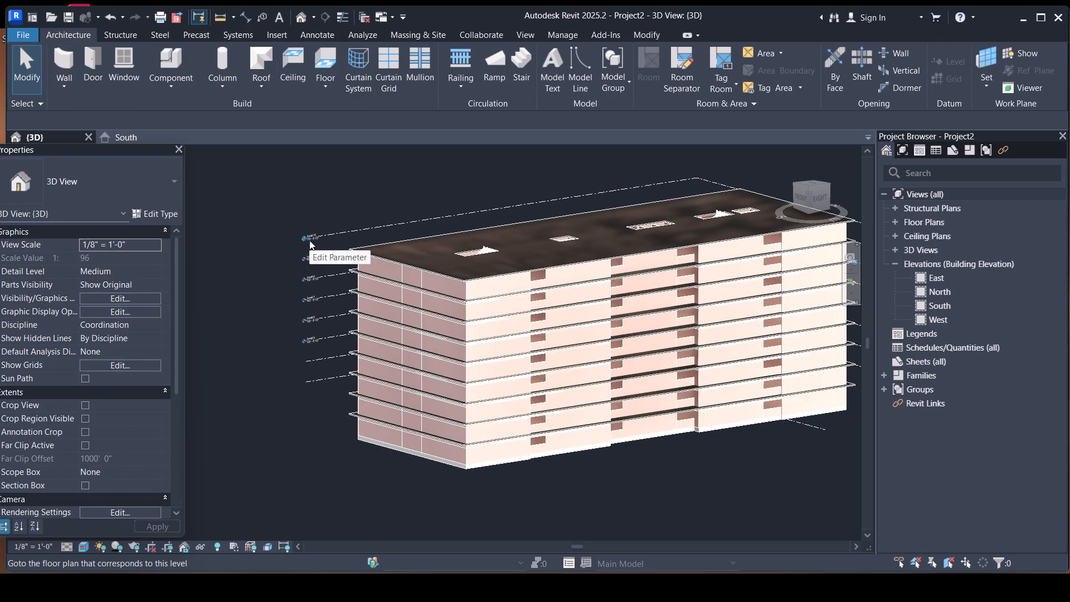
left_click(319, 240)
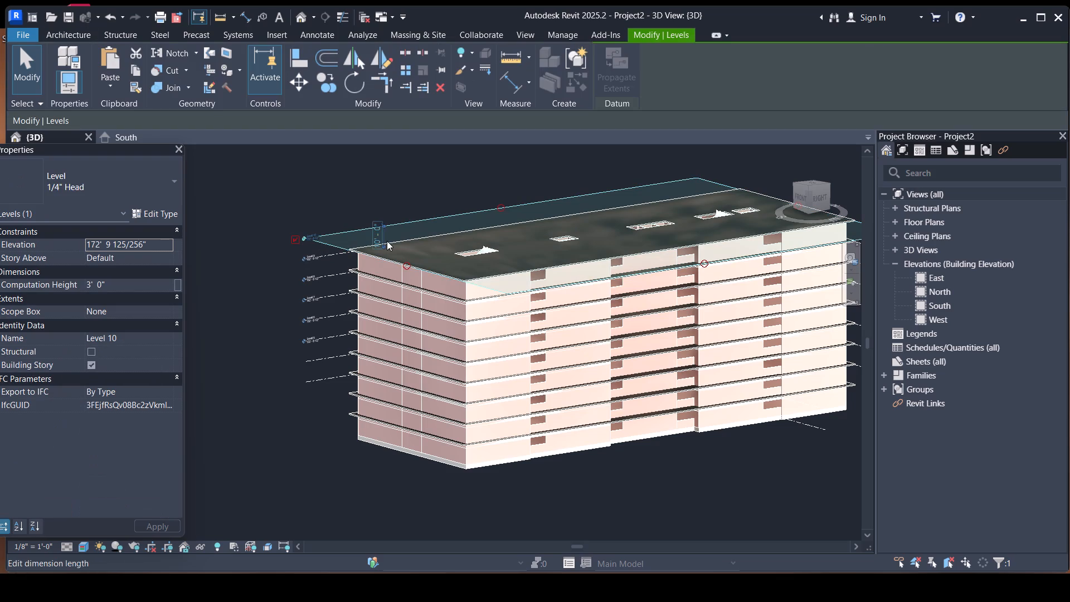
scroll(378, 238, "up", 3)
scroll(378, 238, "down", 2)
scroll(378, 238, "up", 2)
key("Escape")
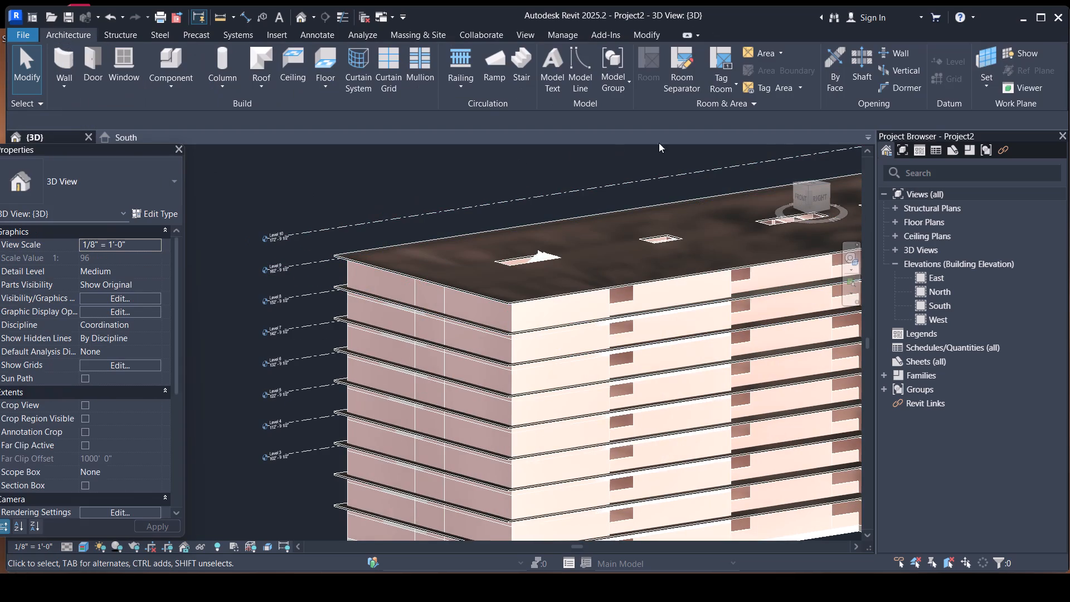
scroll(565, 200, "down", 4)
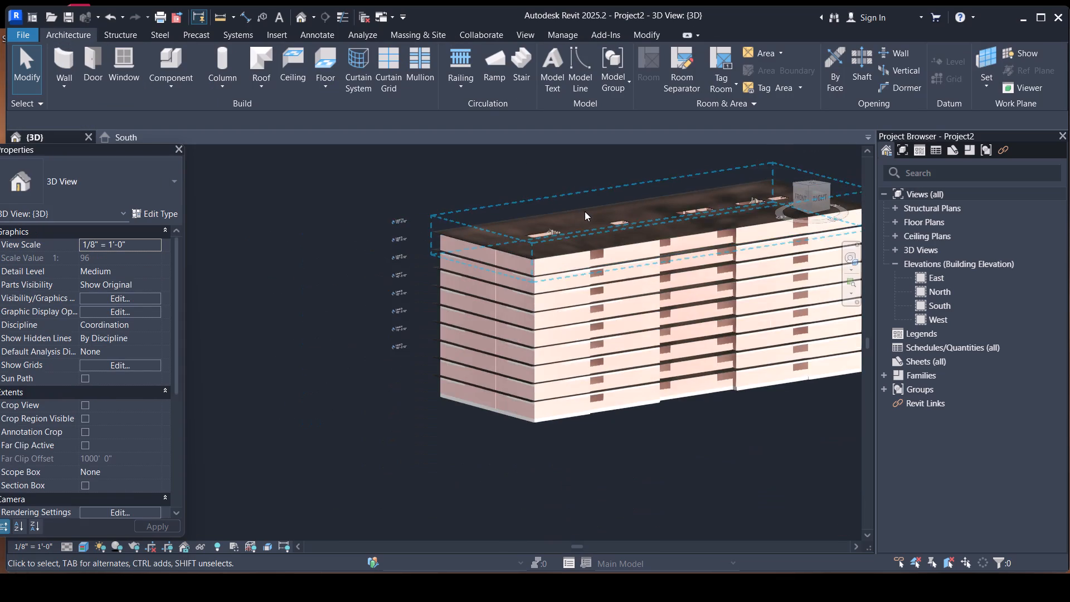
scroll(588, 226, "down", 2)
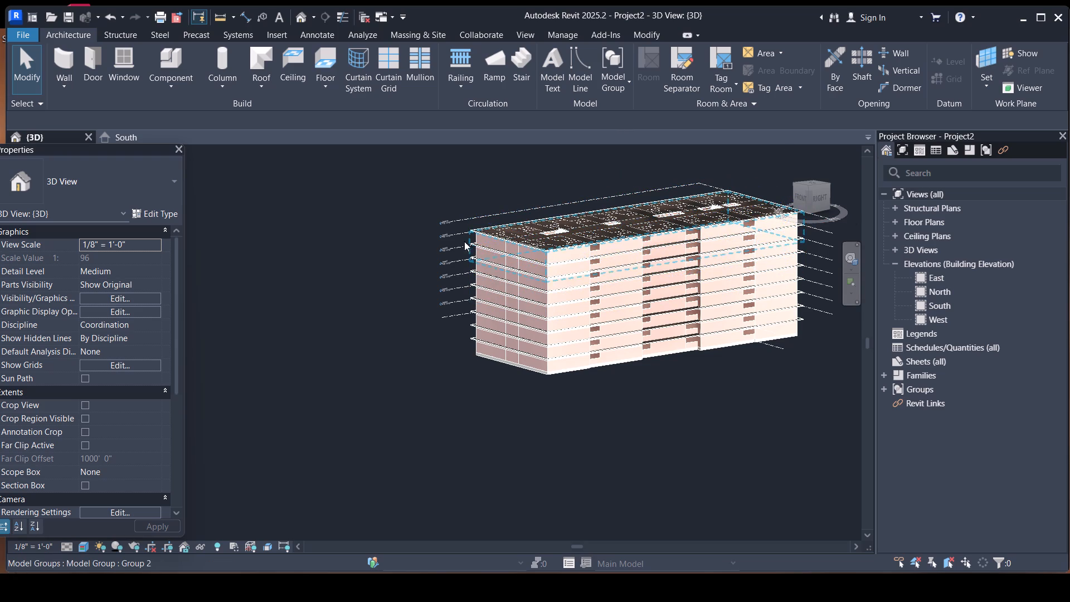
left_click(462, 223)
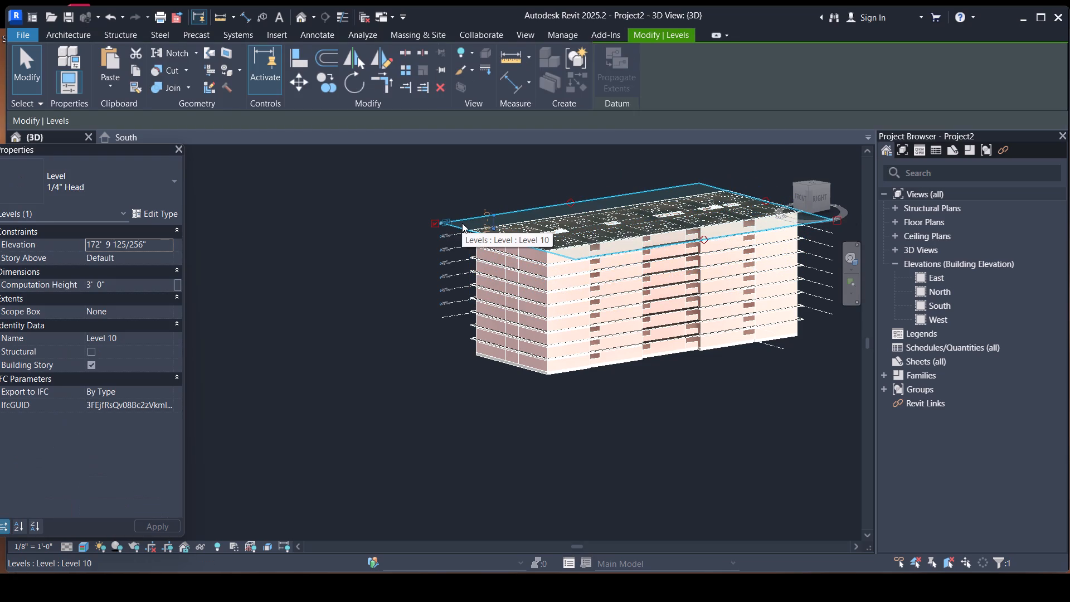
key("Escape")
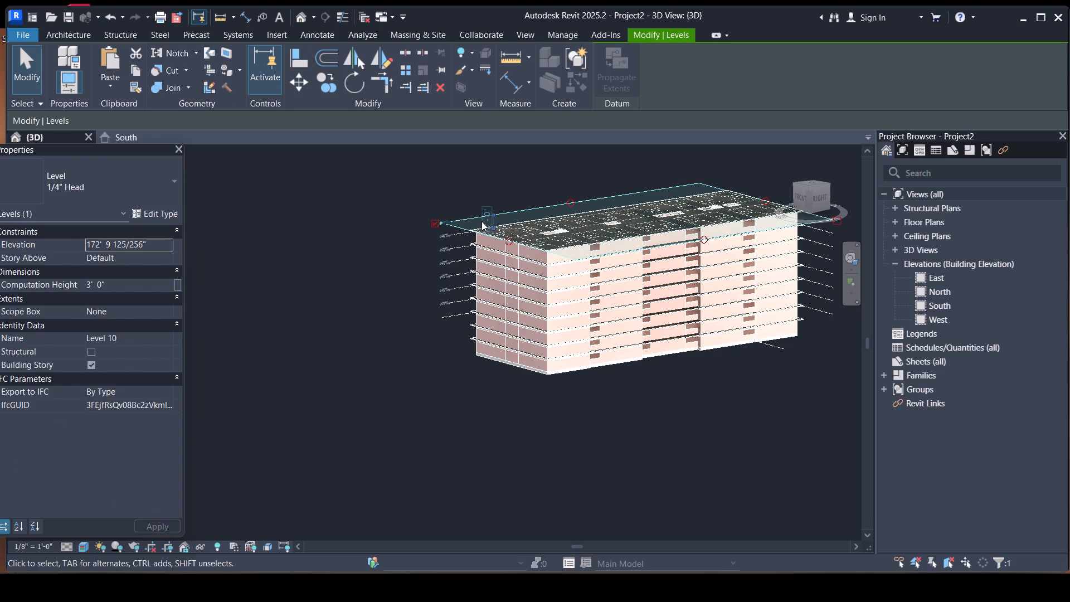
Inspect the Level 1 datum at the building's base and the next visible level datum above it, then clear the selection.
middle_click_drag(708, 383, 560, 395)
scroll(617, 358, "up", 3)
left_click(618, 358)
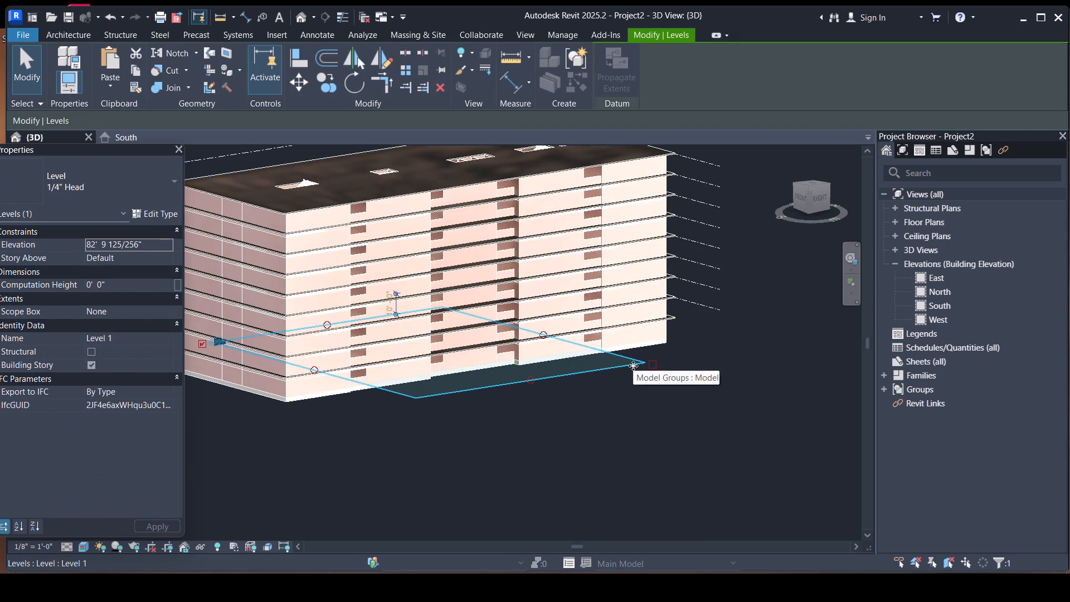
key("Escape")
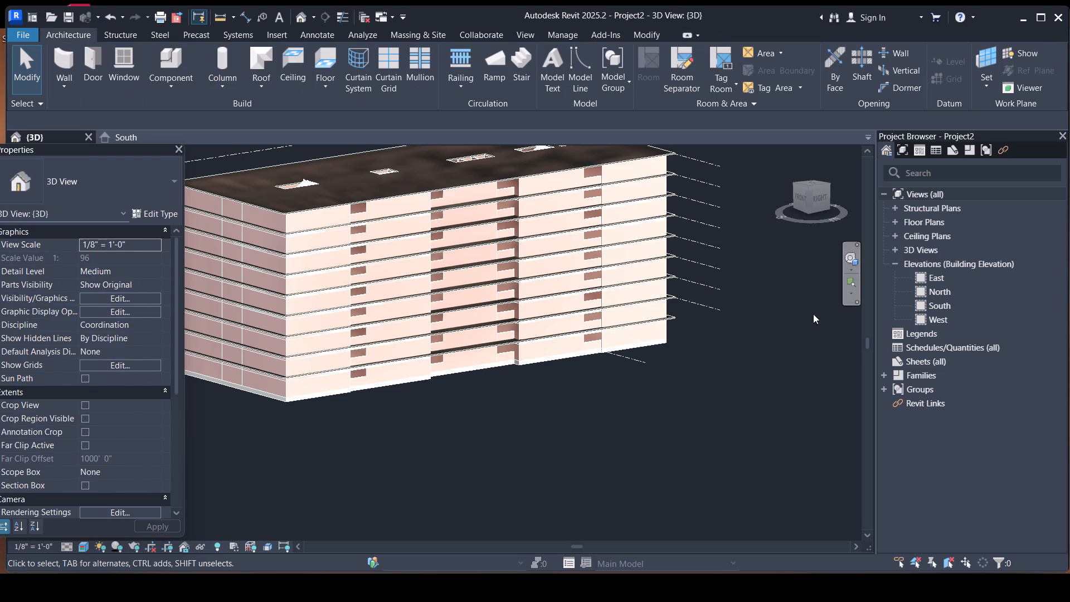
left_click(716, 302)
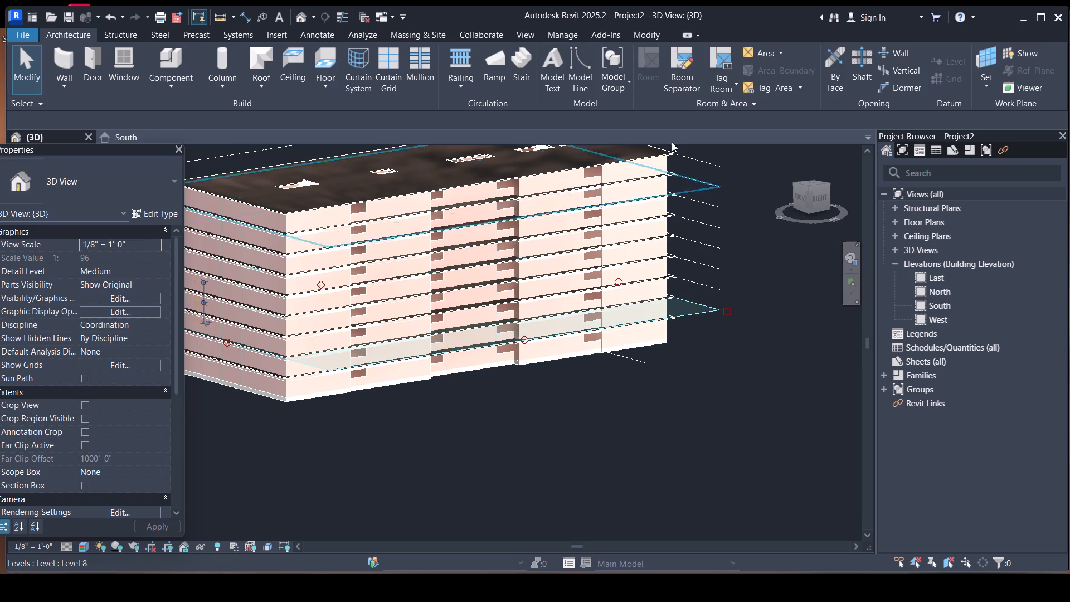
key("Escape")
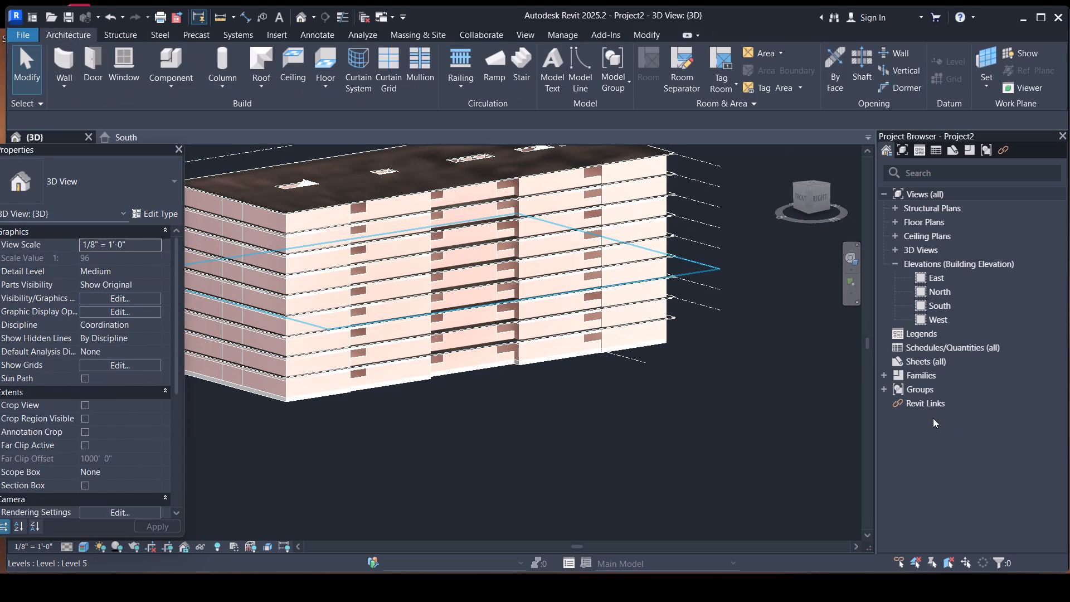
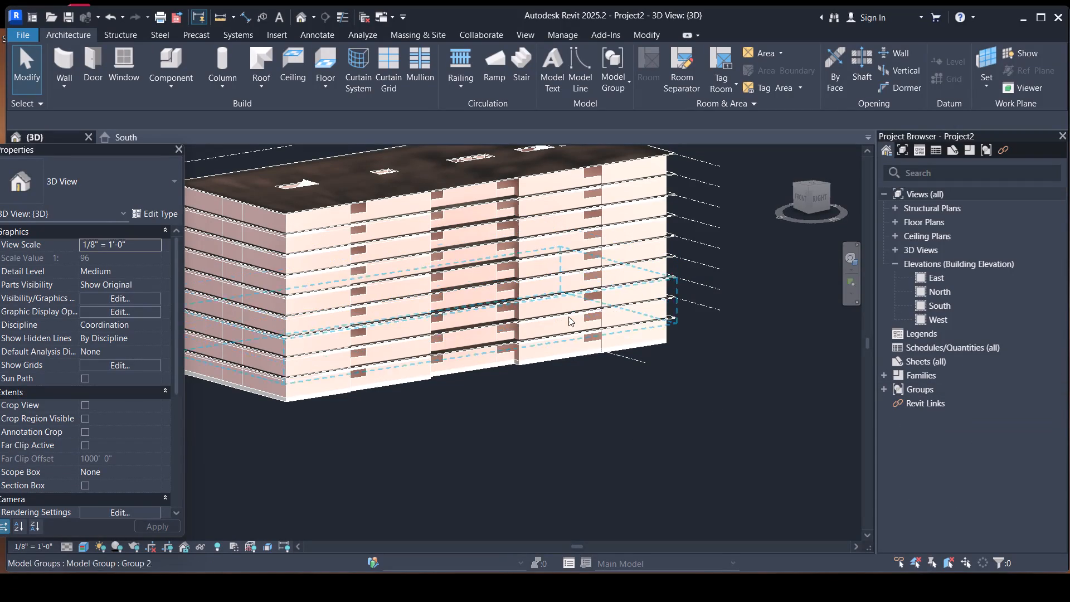
Inspect the Level 1 datum and the ground-storey model group at the building's base by selecting each, then clear the selection.
key("Escape")
scroll(630, 348, "up", 4)
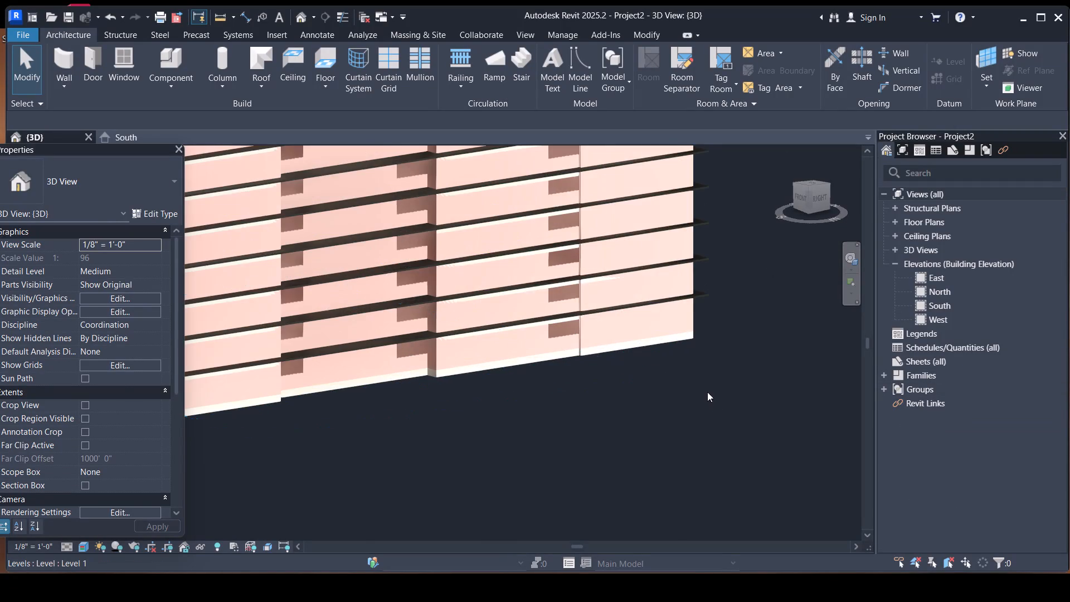
left_click(625, 359)
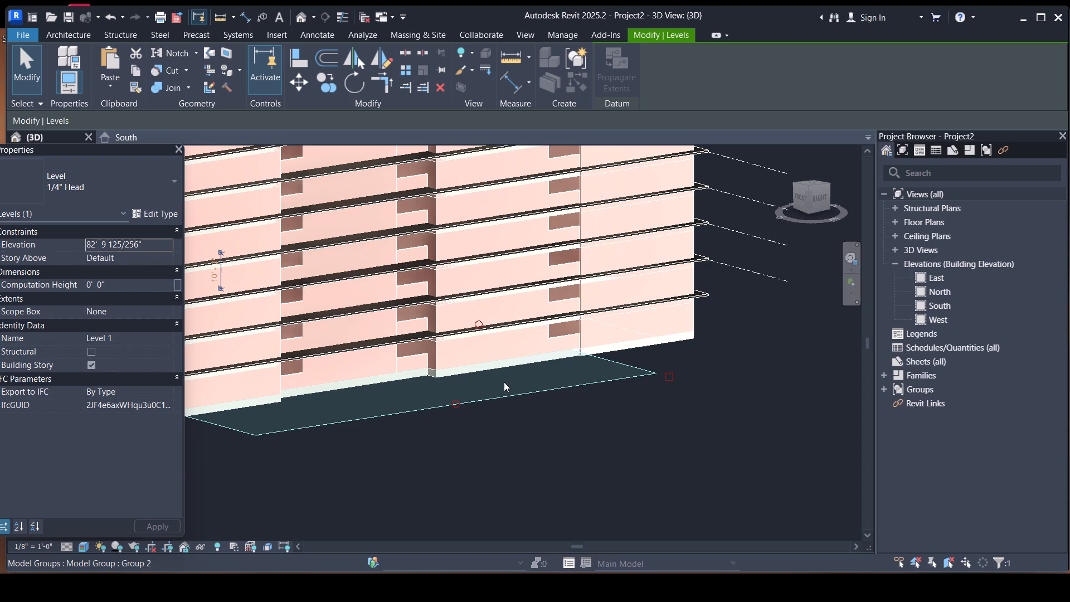
key("Escape")
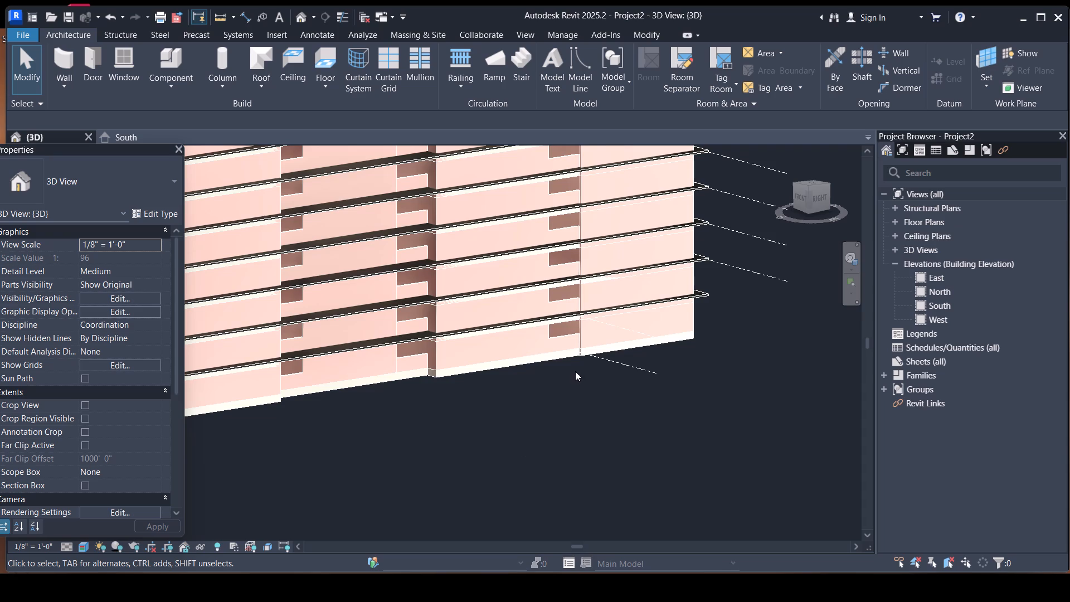
scroll(602, 400, "down", 2)
scroll(616, 355, "up", 1)
scroll(616, 355, "down", 1)
scroll(616, 355, "up", 1)
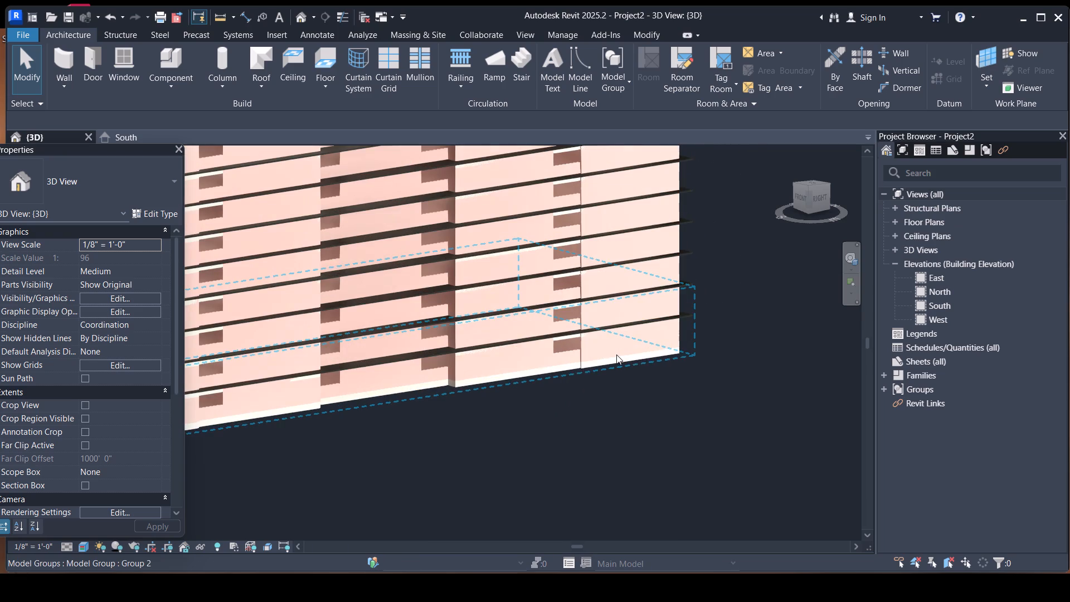
scroll(619, 367, "up", 7)
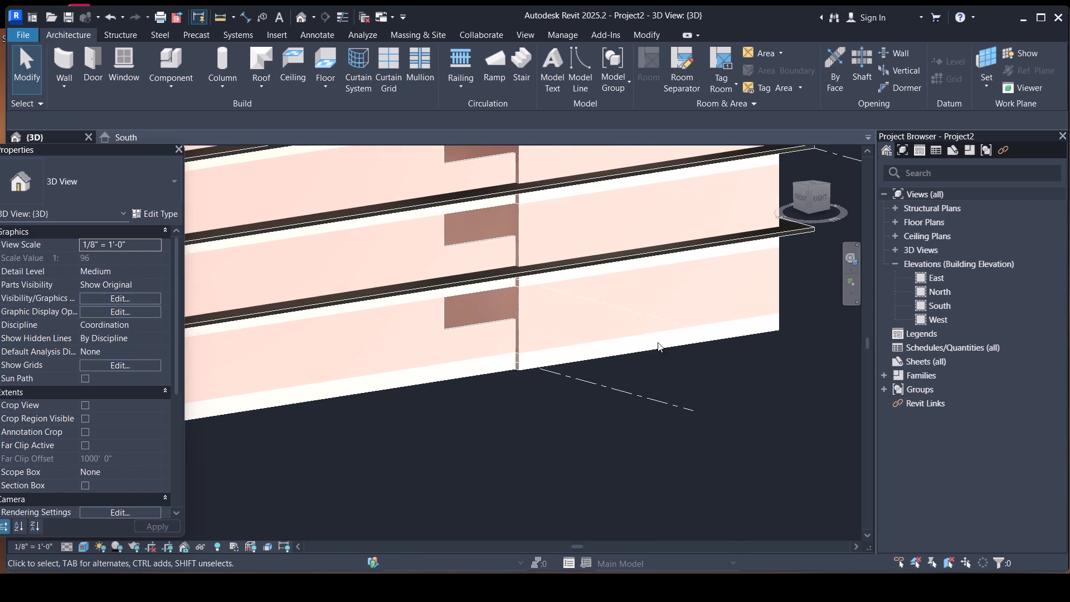
left_click(658, 342)
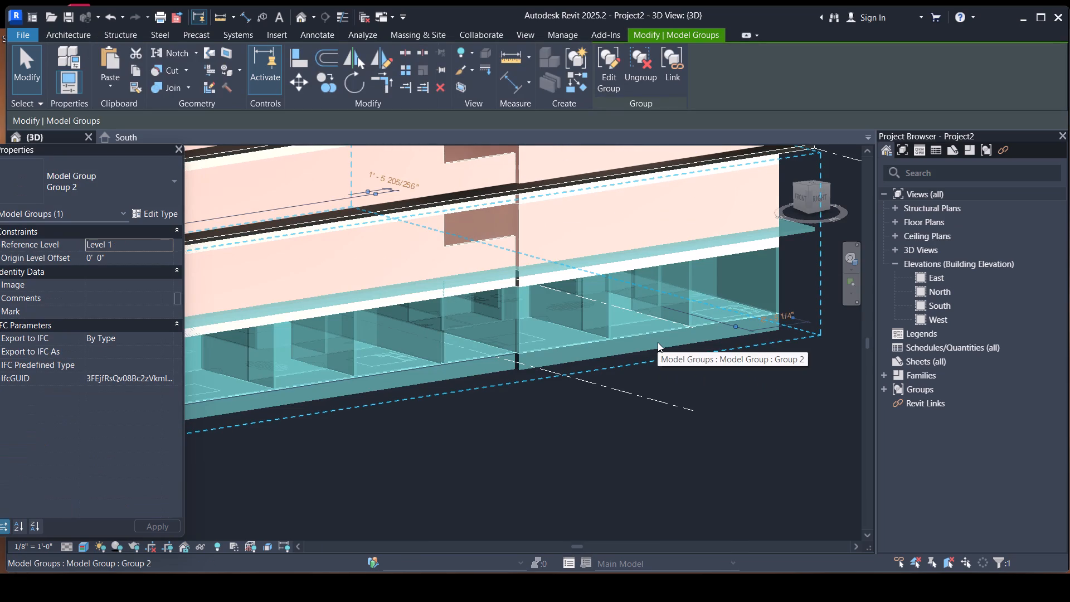
key("Escape")
Examine the stacked storeys, the roof openings and the level labels beside the roof from several oblique and overhead angles.
scroll(697, 401, "down", 10)
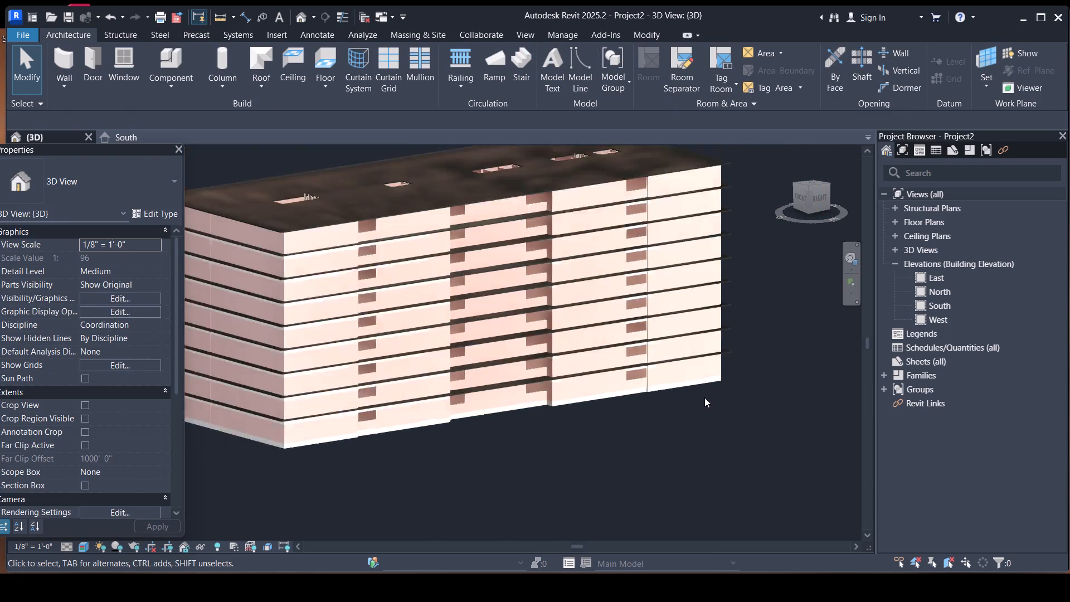
scroll(704, 397, "down", 1)
middle_click_drag(730, 371, 767, 401)
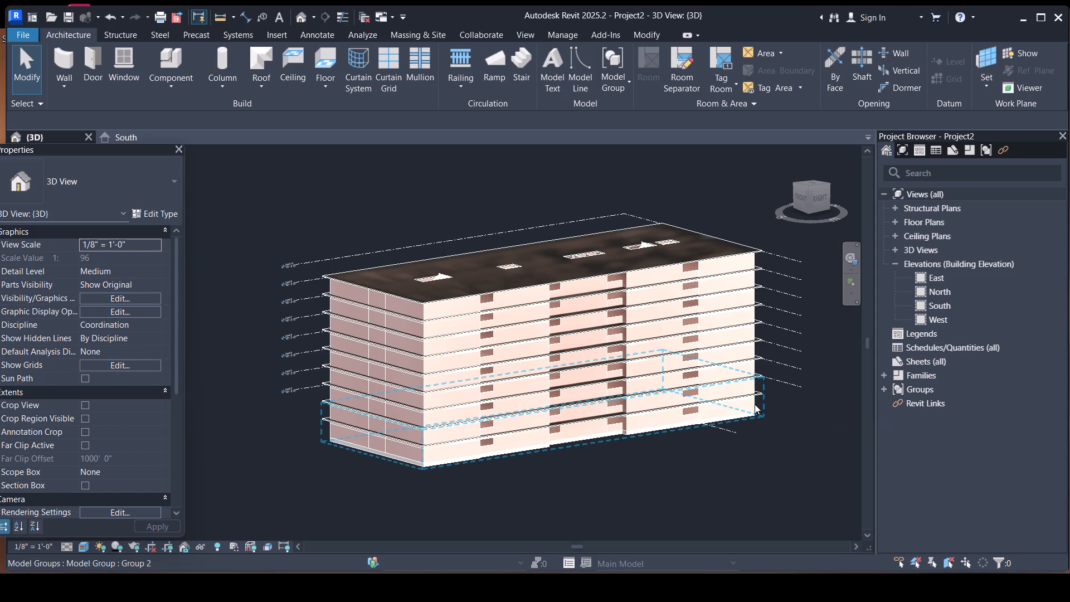
scroll(750, 399, "down", 3)
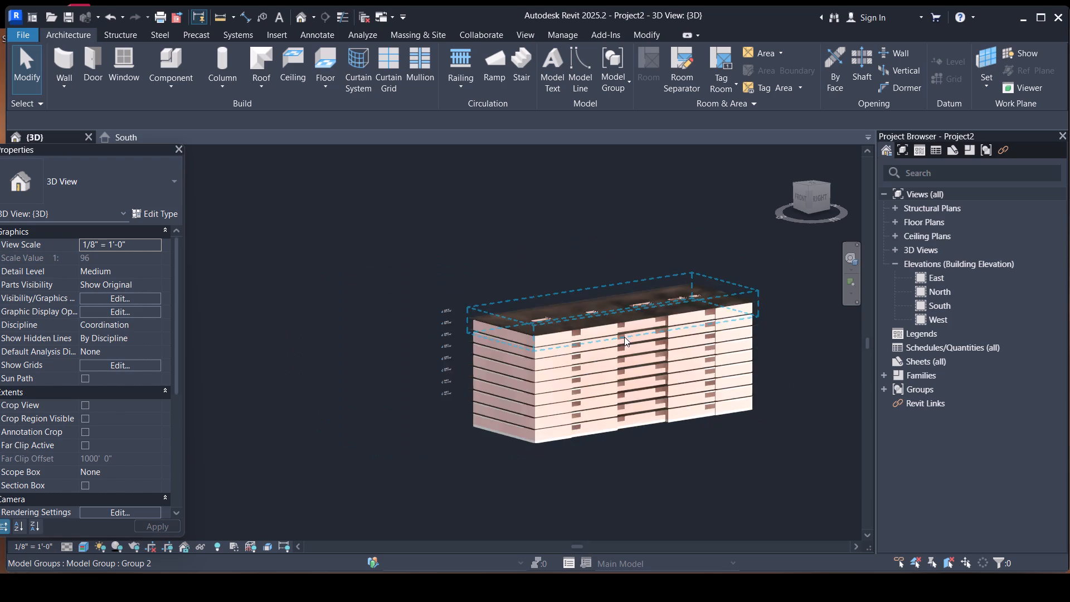
scroll(685, 270, "up", 6)
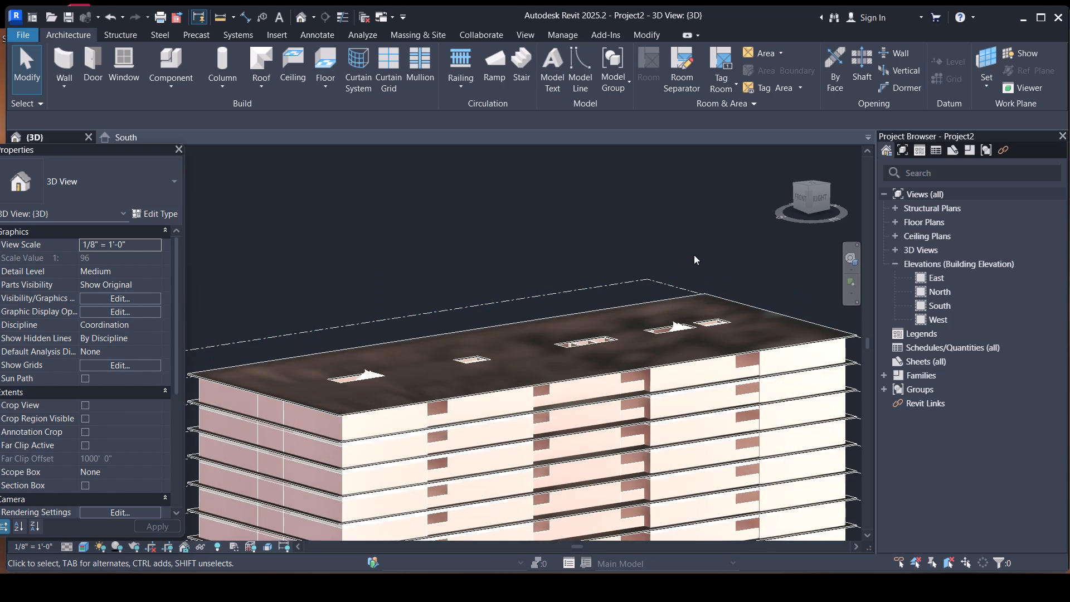
middle_click_drag(692, 233, 643, 358, "shift")
scroll(668, 309, "down", 1)
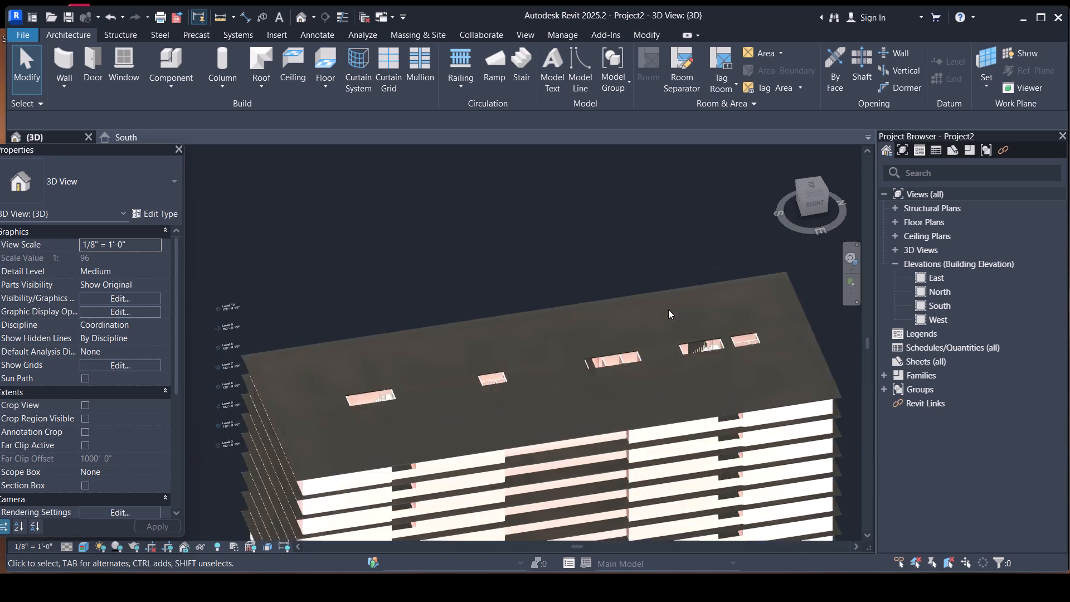
scroll(668, 309, "down", 1)
middle_click_drag(689, 356, 669, 276)
middle_click_drag(666, 266, 666, 307, "shift")
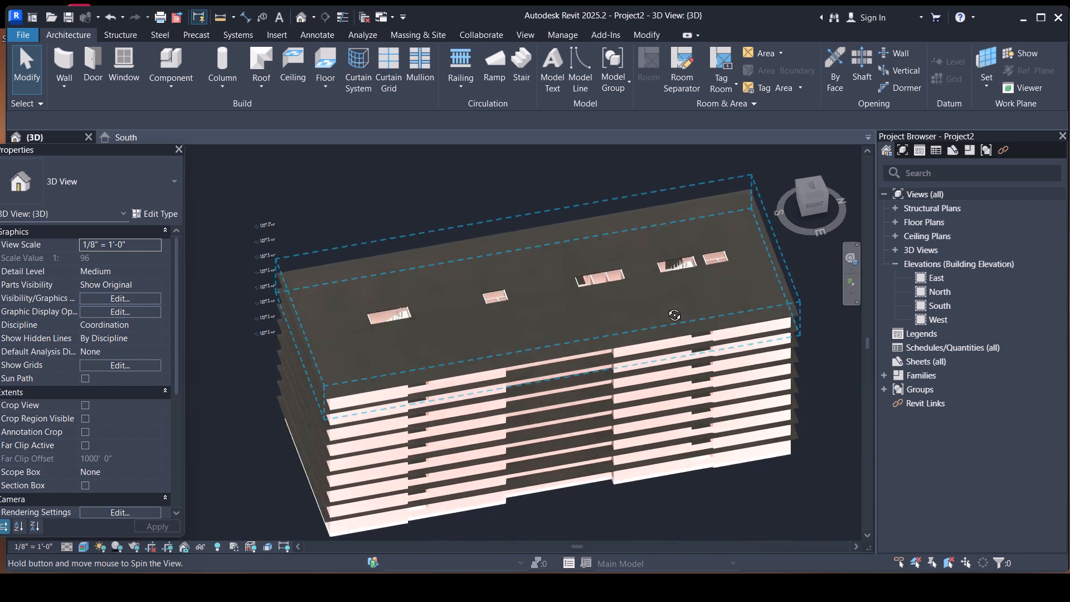
middle_click_drag(666, 307, 658, 365, "shift")
middle_click_drag(672, 290, 694, 250)
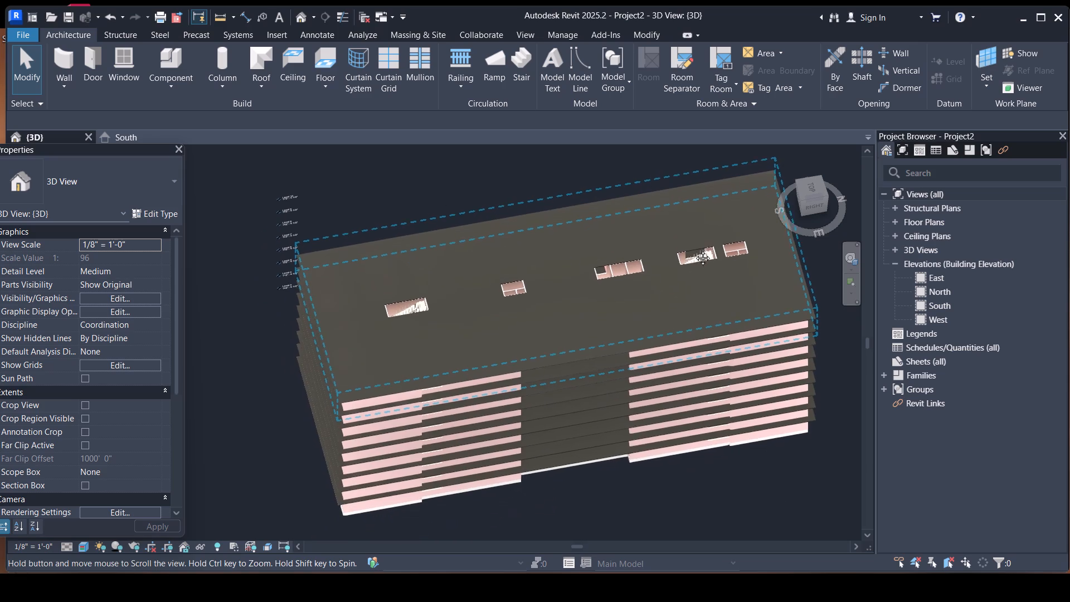
middle_click_drag(694, 250, 700, 240)
middle_click_drag(699, 239, 655, 375, "shift")
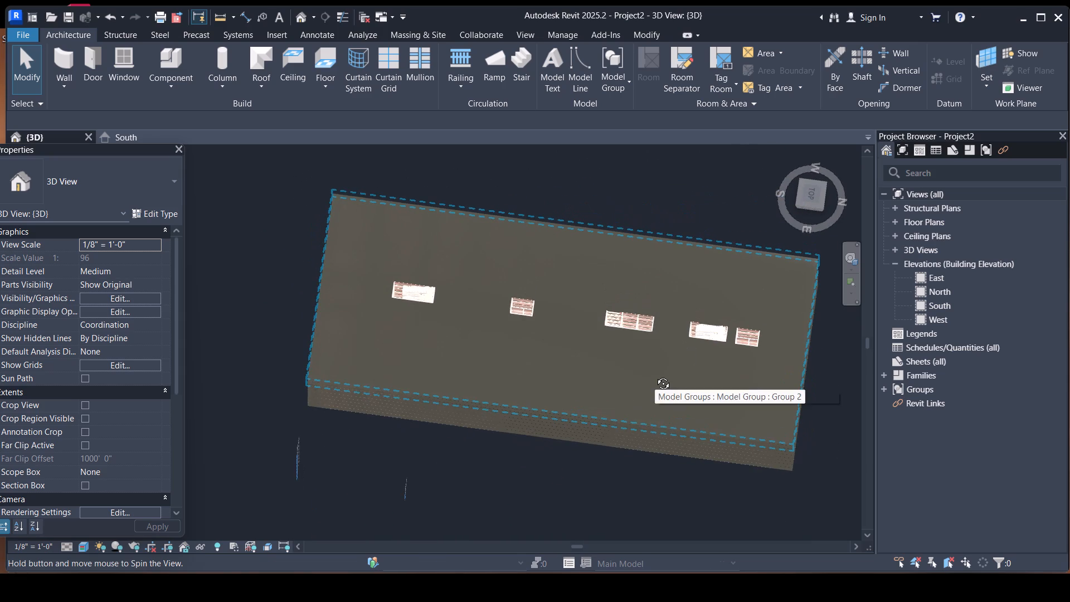
middle_click_drag(655, 375, 689, 206, "shift")
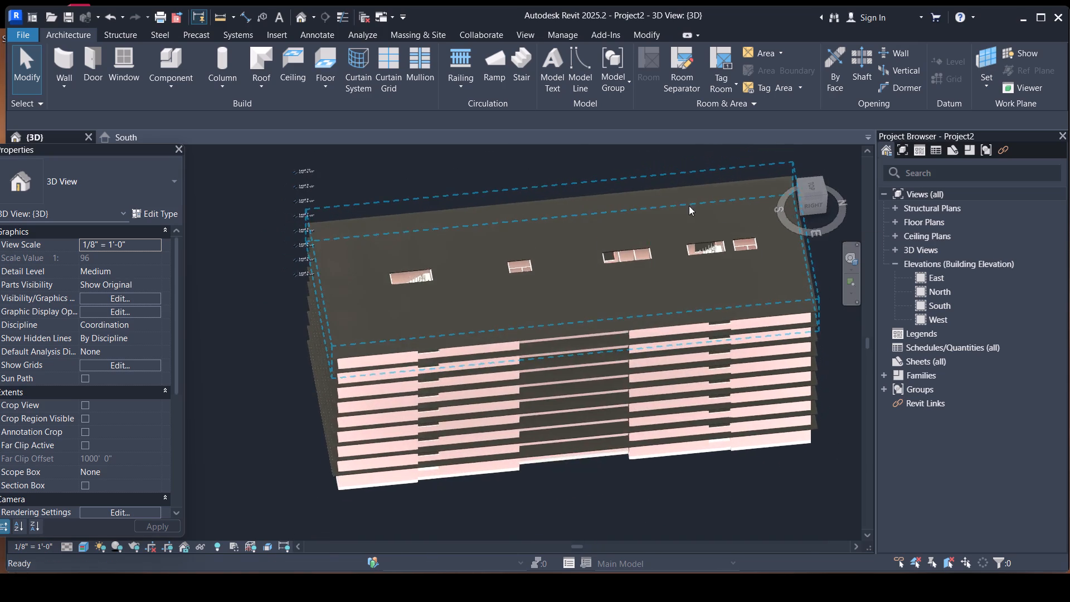
scroll(344, 205, "up", 3)
scroll(299, 242, "up", 4)
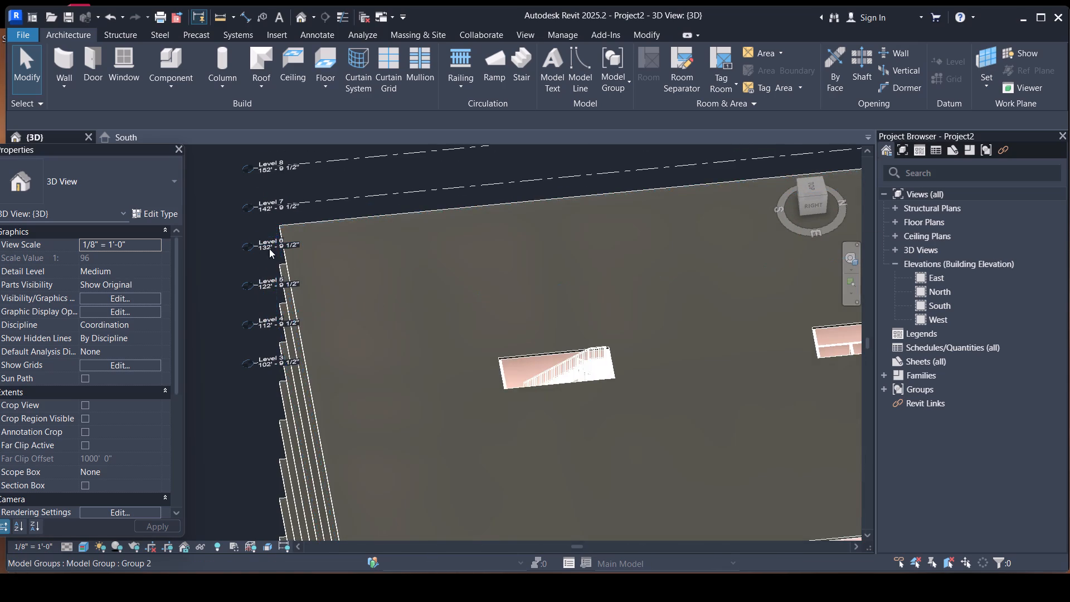
scroll(279, 229, "up", 4)
scroll(274, 297, "up", 1)
scroll(264, 256, "down", 9)
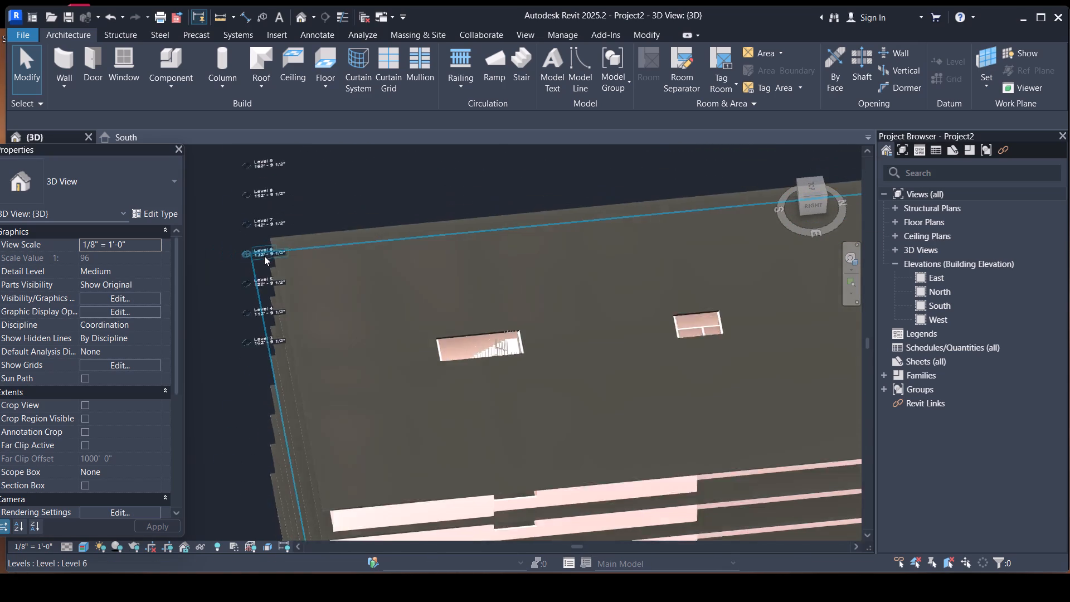
scroll(264, 256, "down", 2)
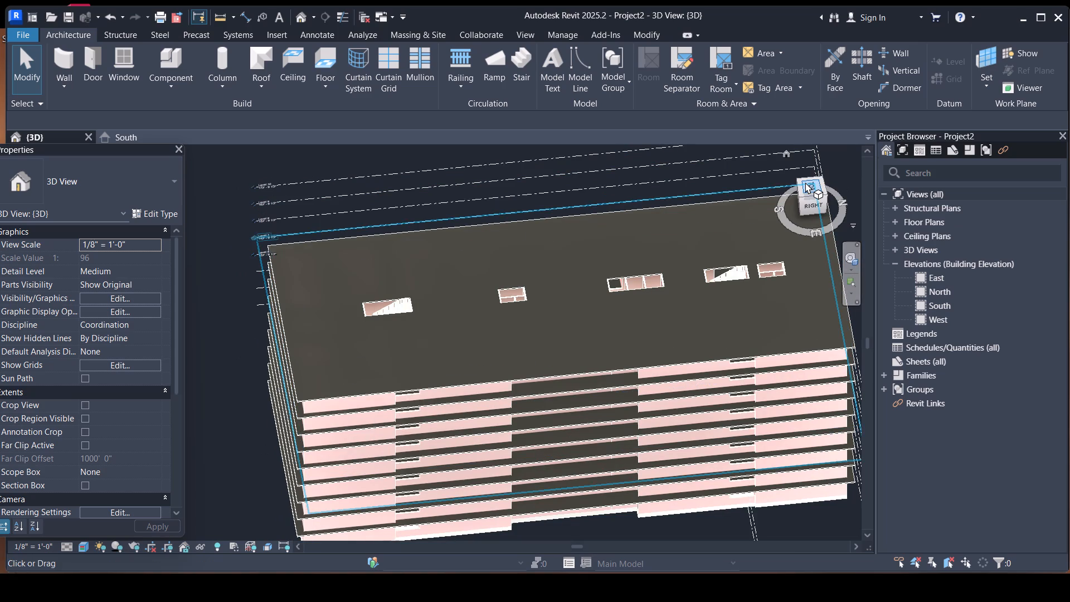
Review the whole building from the top orientation, an adjacent side and a front-right isometric angle.
left_click(805, 182)
scroll(547, 334, "up", 1)
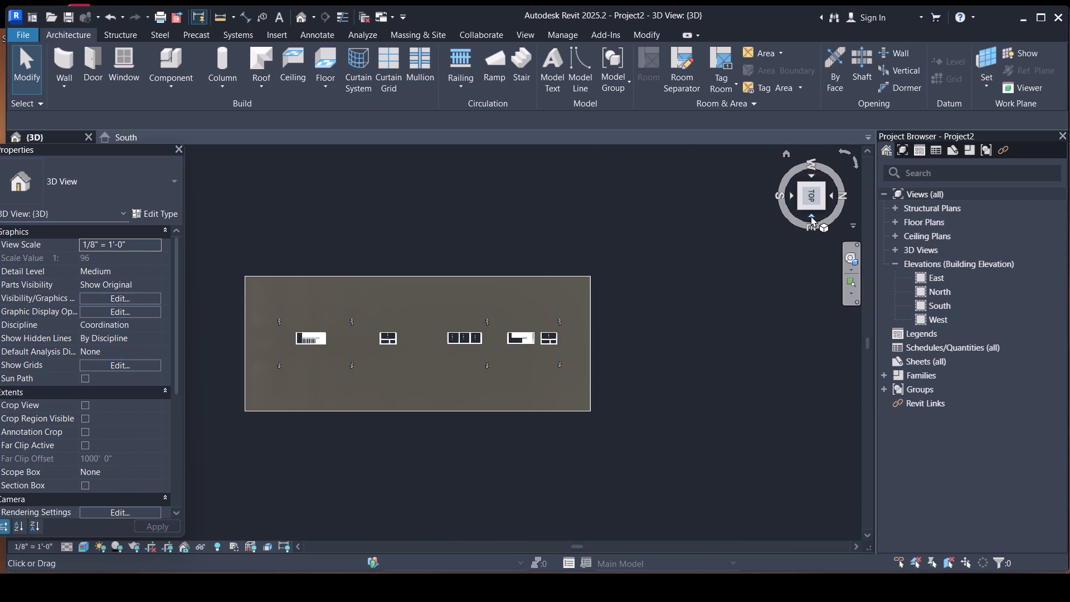
left_click(811, 216)
middle_click_drag(577, 356, 726, 377, "shift")
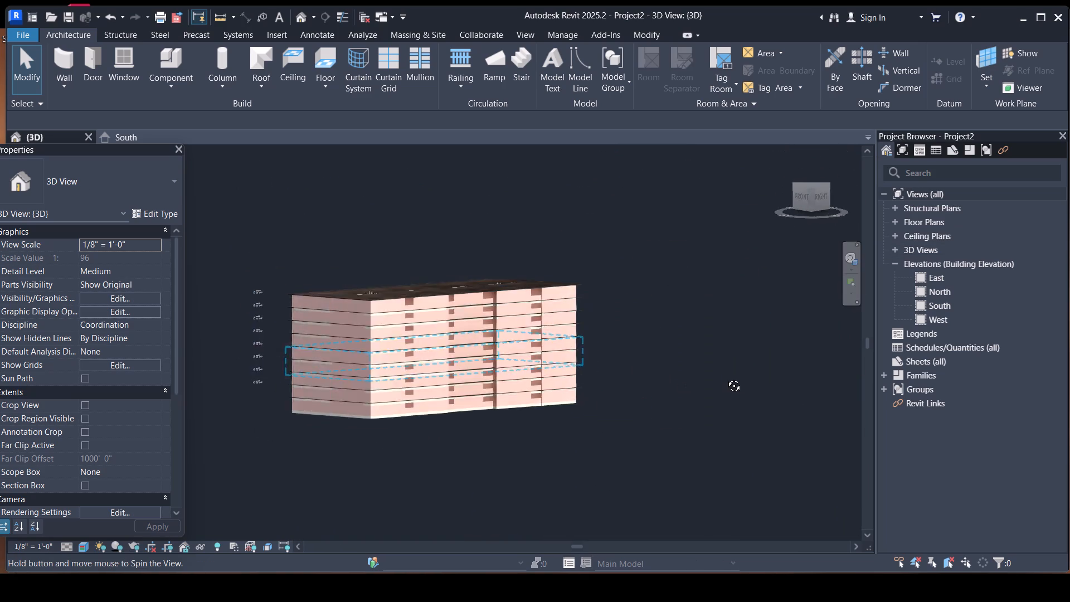
middle_click_drag(726, 377, 730, 378, "shift")
scroll(537, 290, "down", 4)
middle_click_drag(559, 281, 554, 313, "shift")
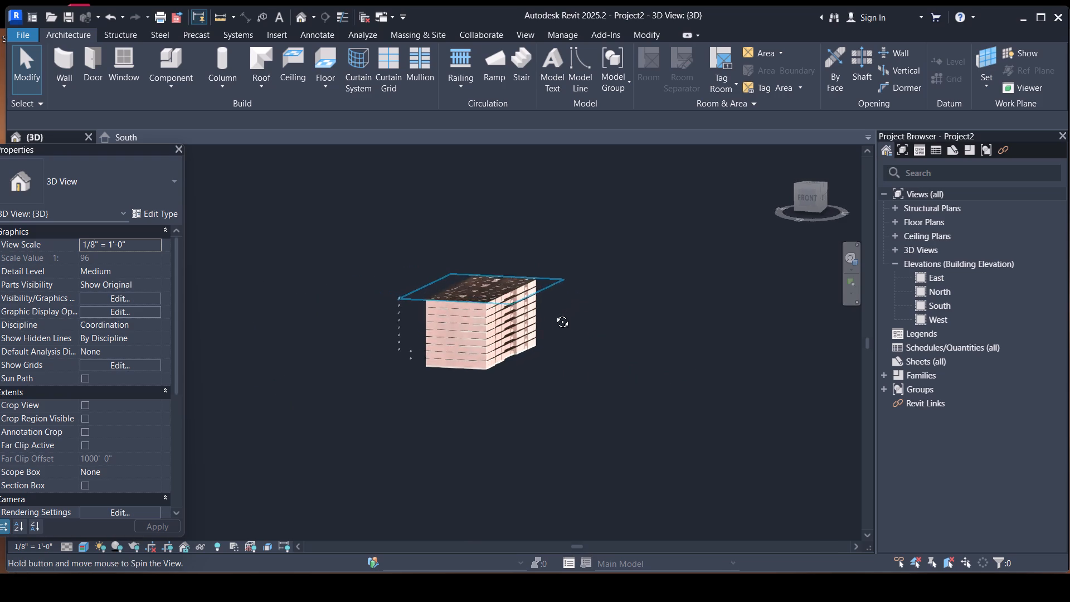
middle_click_drag(554, 313, 512, 390, "shift")
scroll(483, 289, "up", 6)
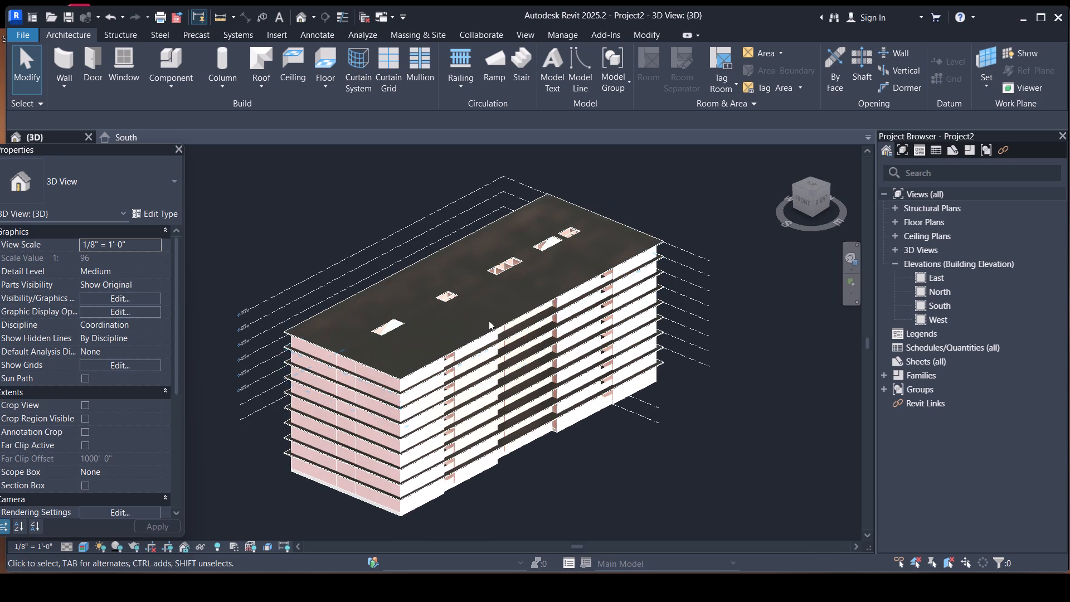
Inspect the top-storey model group in the isometric view by selecting it, then clear the selection.
left_click(485, 328)
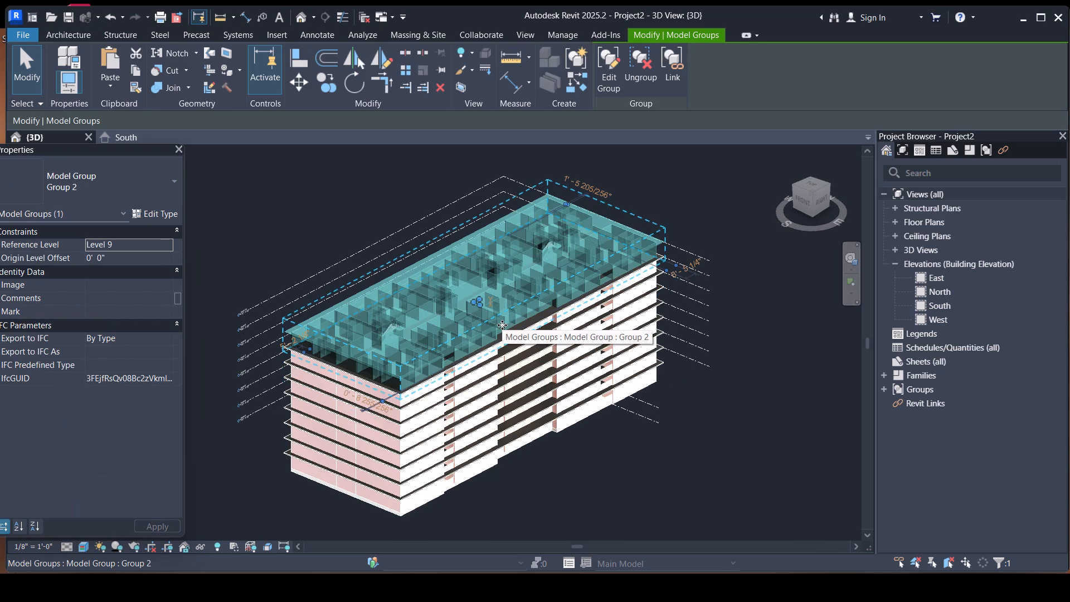
scroll(538, 303, "down", 2)
scroll(477, 338, "up", 4)
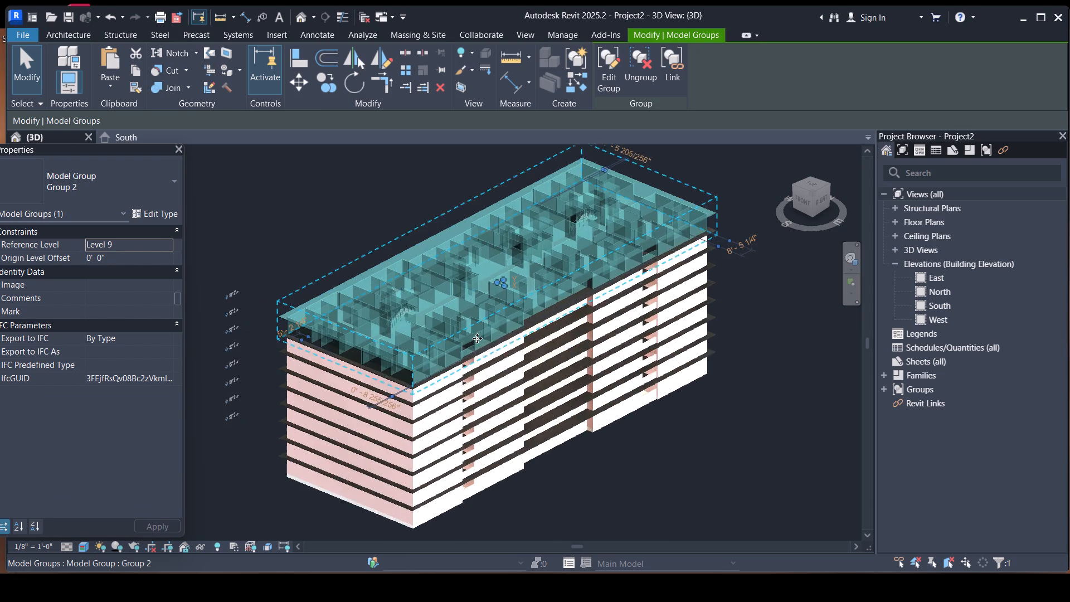
middle_click_drag(570, 369, 601, 336)
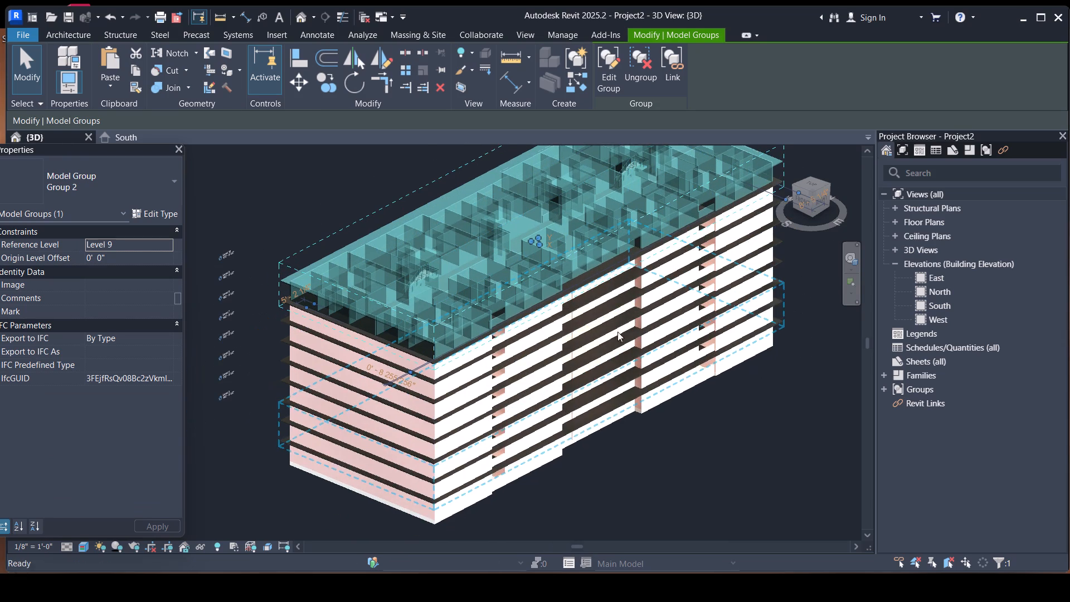
key("Escape")
Ungroup the storey model groups on Level 9, Level 8 and Level 7, one after another from the roof down.
scroll(440, 319, "up", 4)
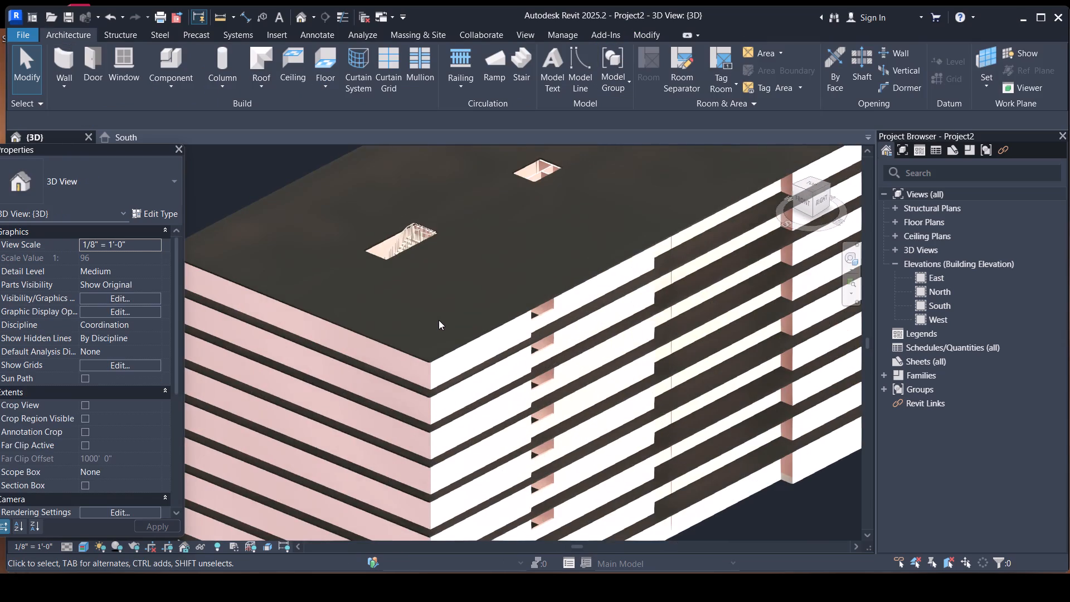
scroll(435, 344, "down", 2)
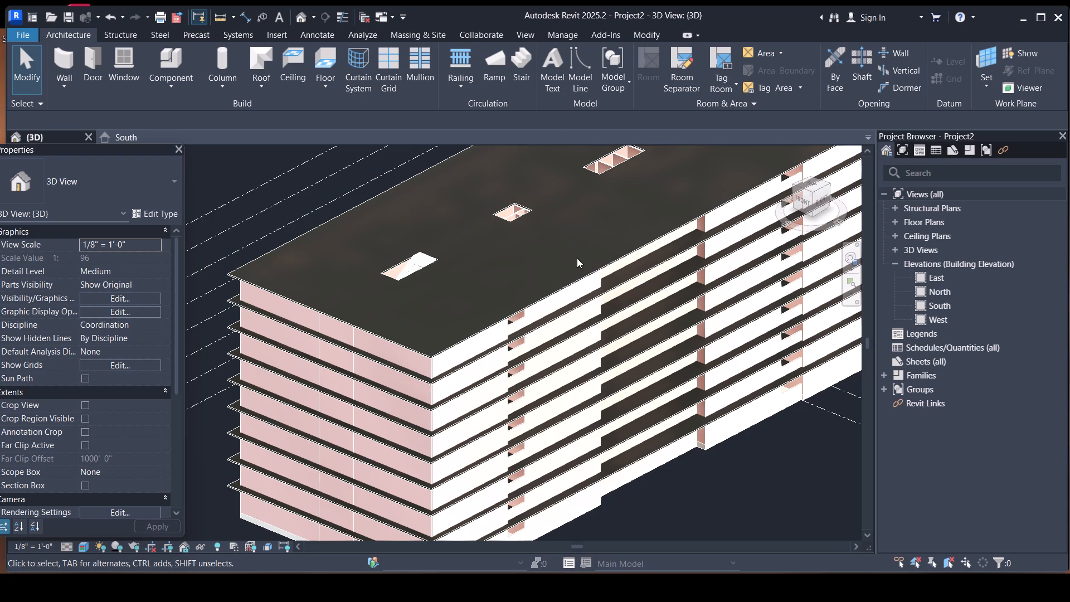
left_click(598, 273)
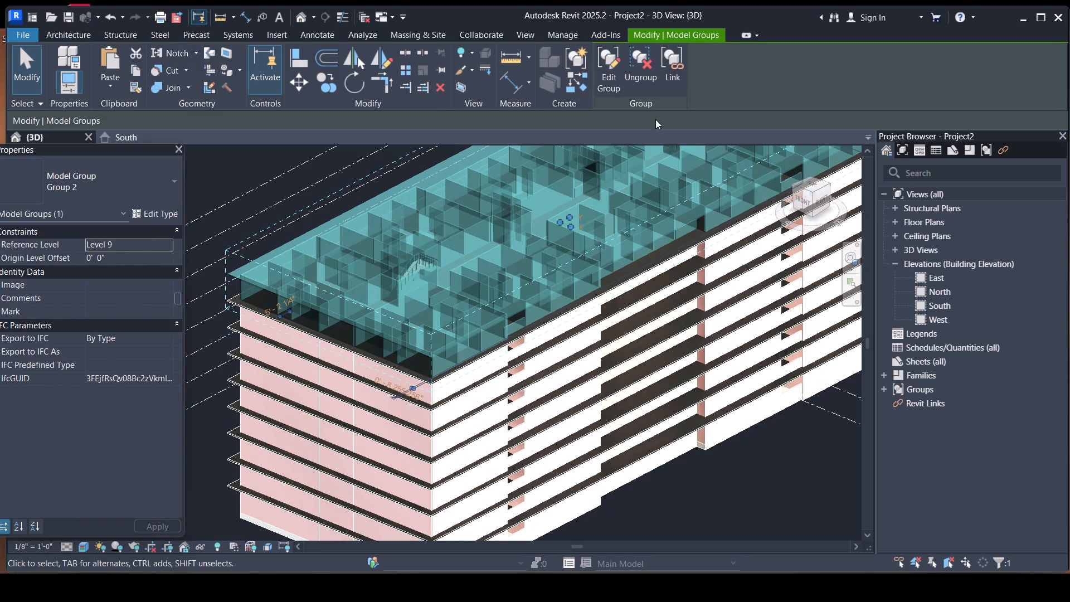
left_click(642, 88)
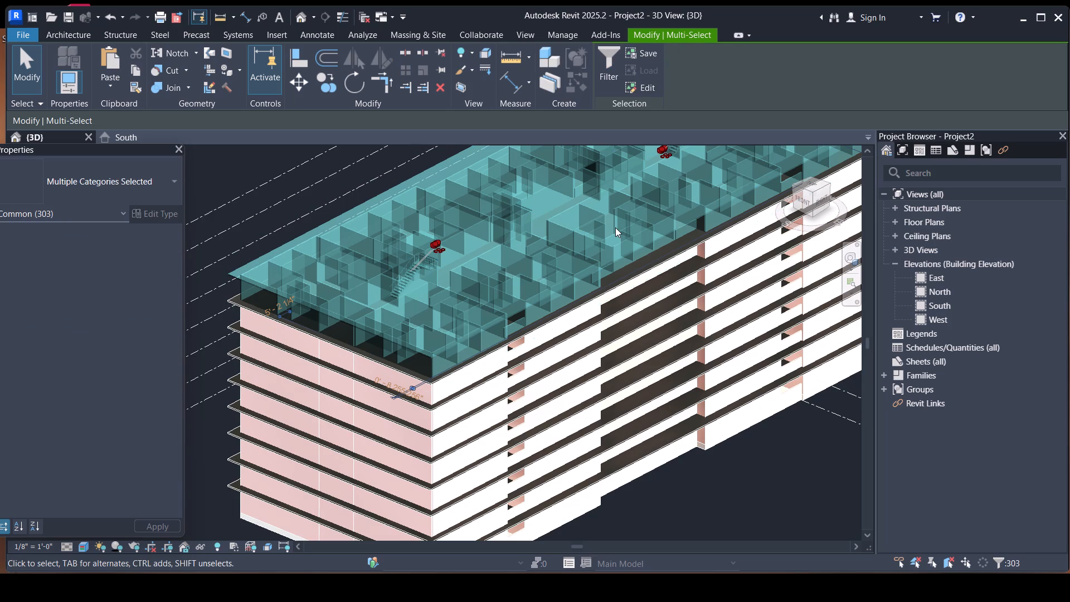
key("Escape")
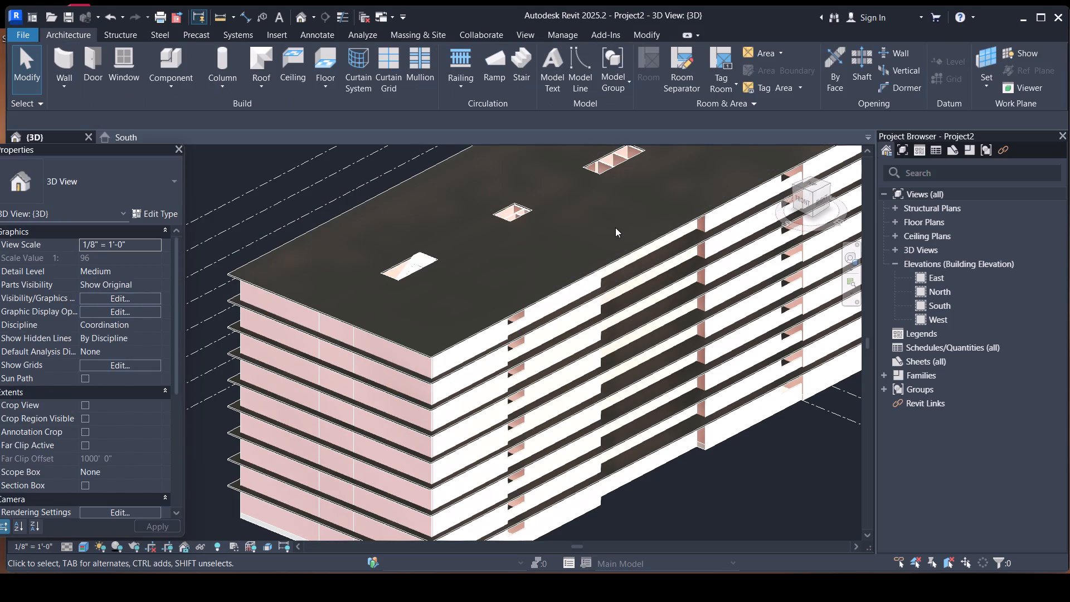
left_click(628, 247)
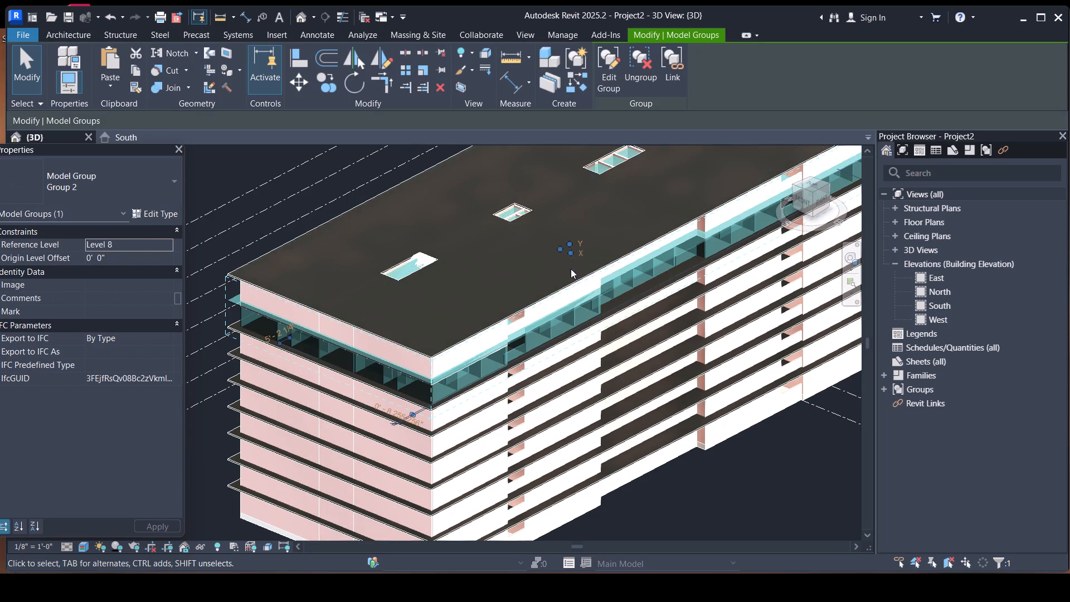
left_click(642, 62)
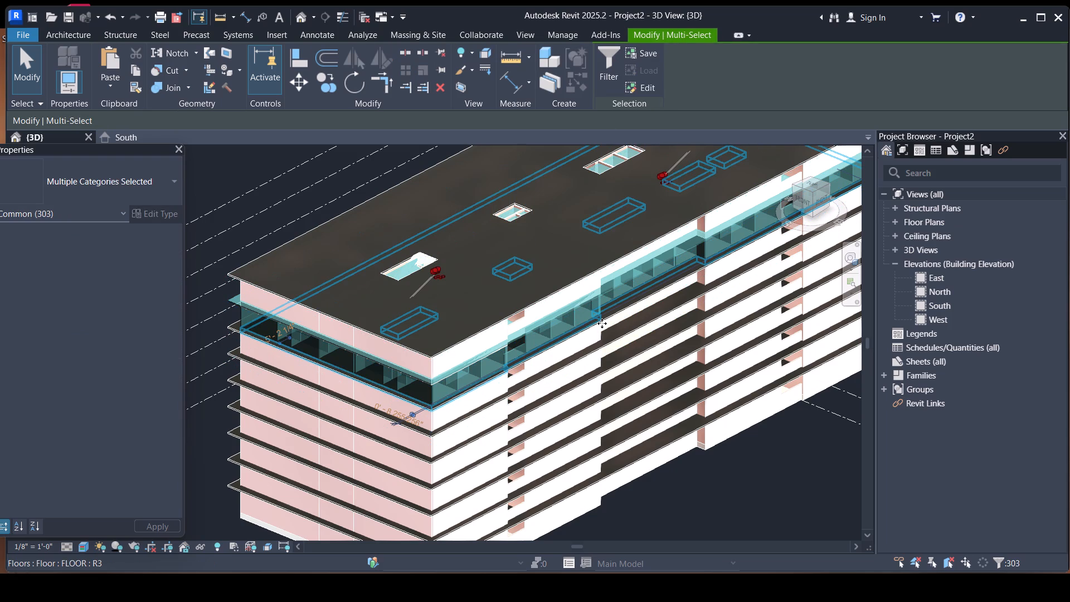
left_click(593, 342)
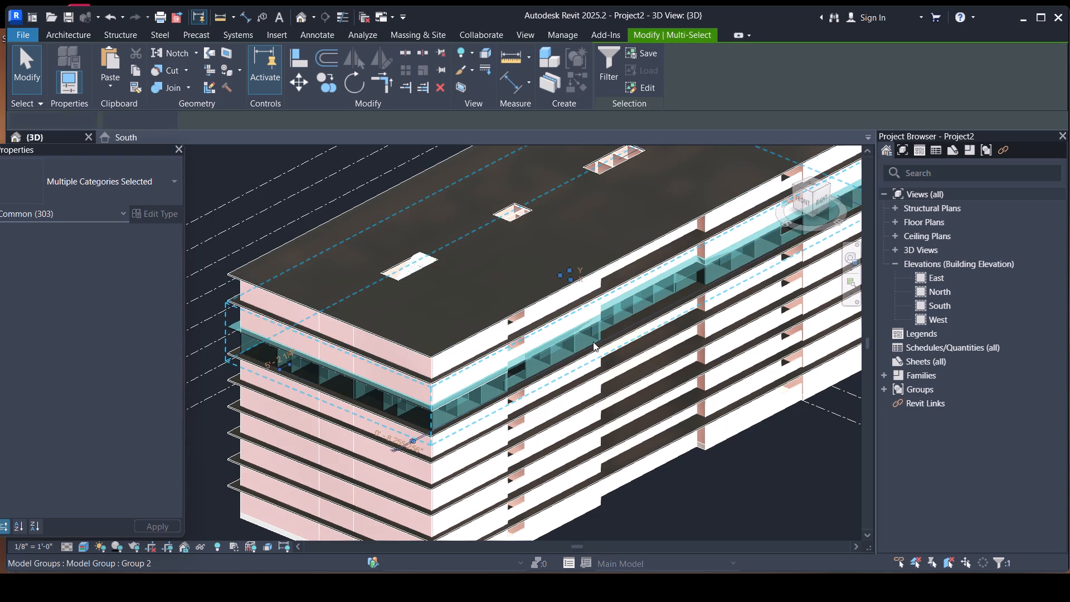
left_click(644, 75)
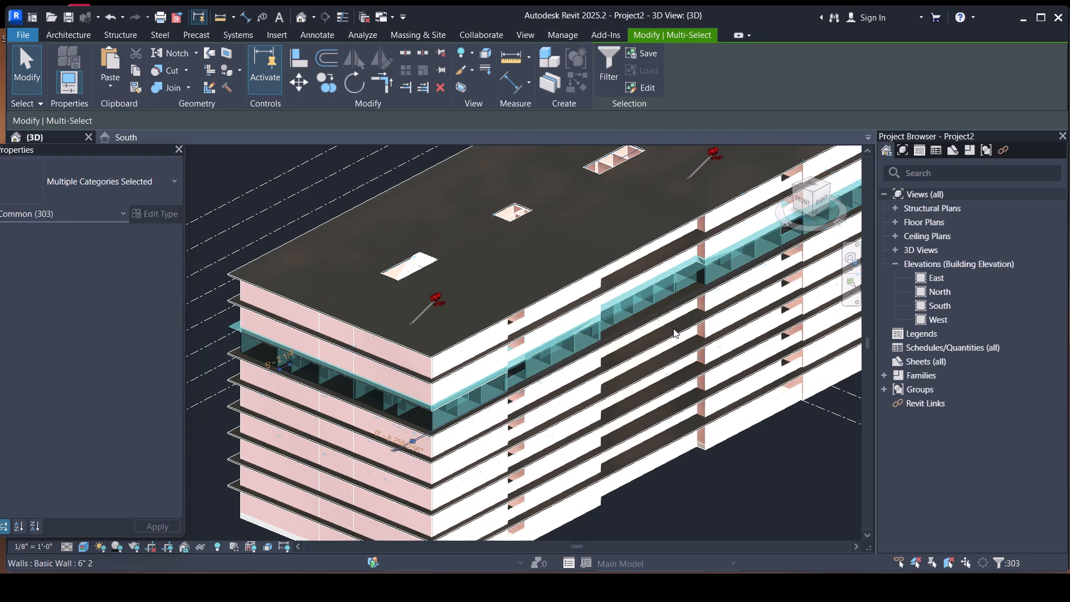
Inspect a facade wall, the Level 10 roof slab and the Level 5 storey group by selecting each one, then clear the selection.
left_click(601, 363)
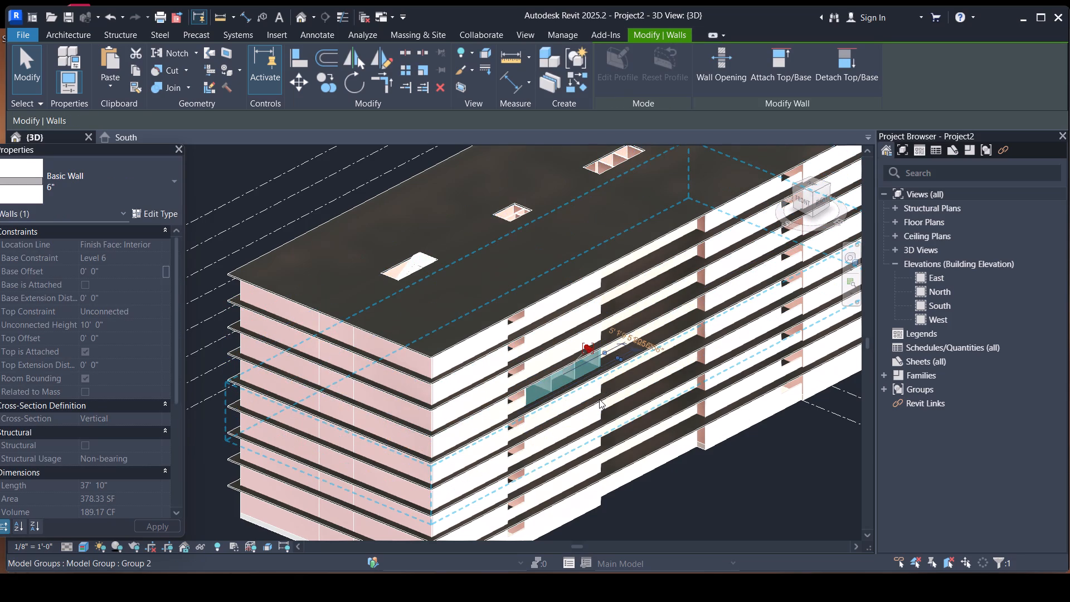
key("Escape")
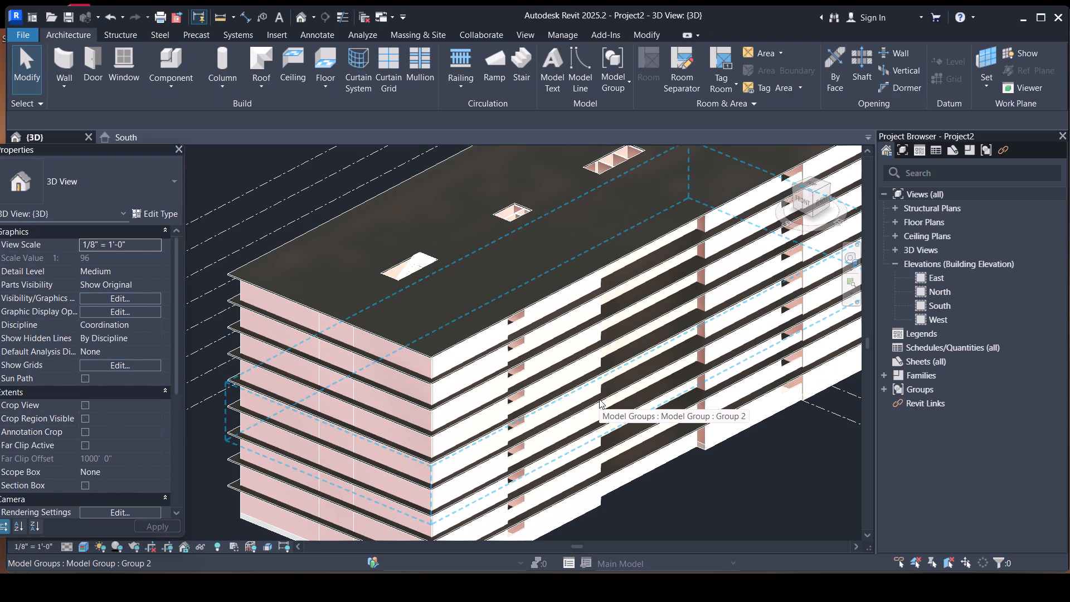
left_click(583, 274)
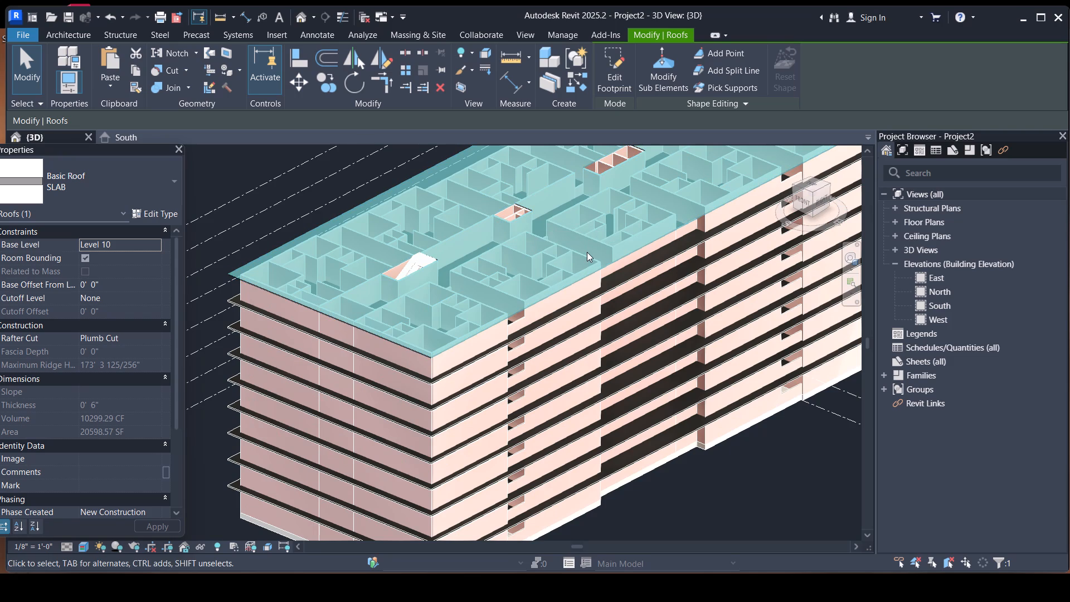
scroll(582, 275, "up", 3)
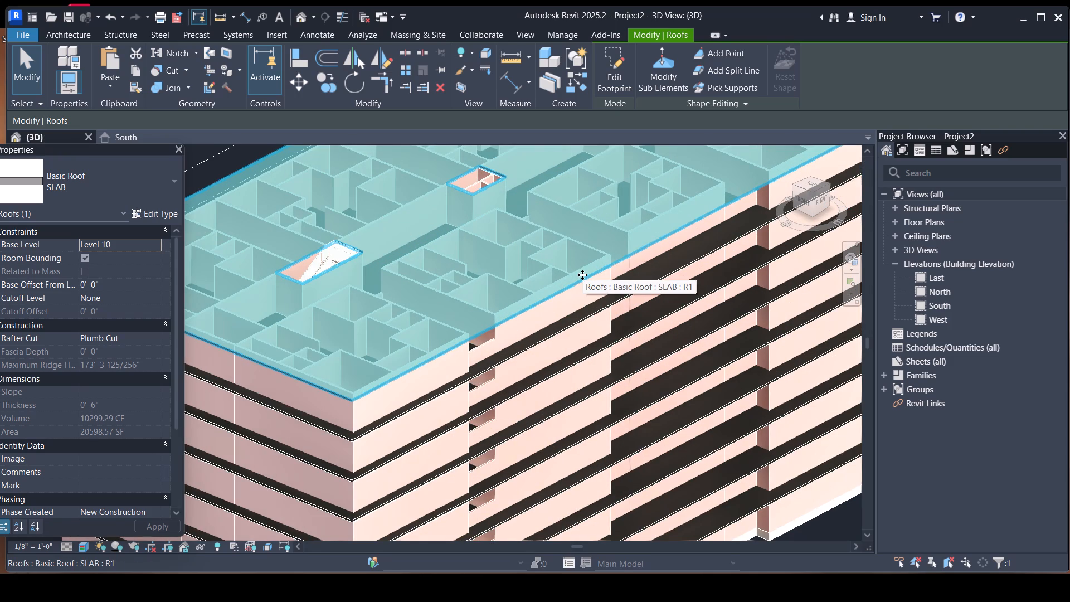
key("Escape")
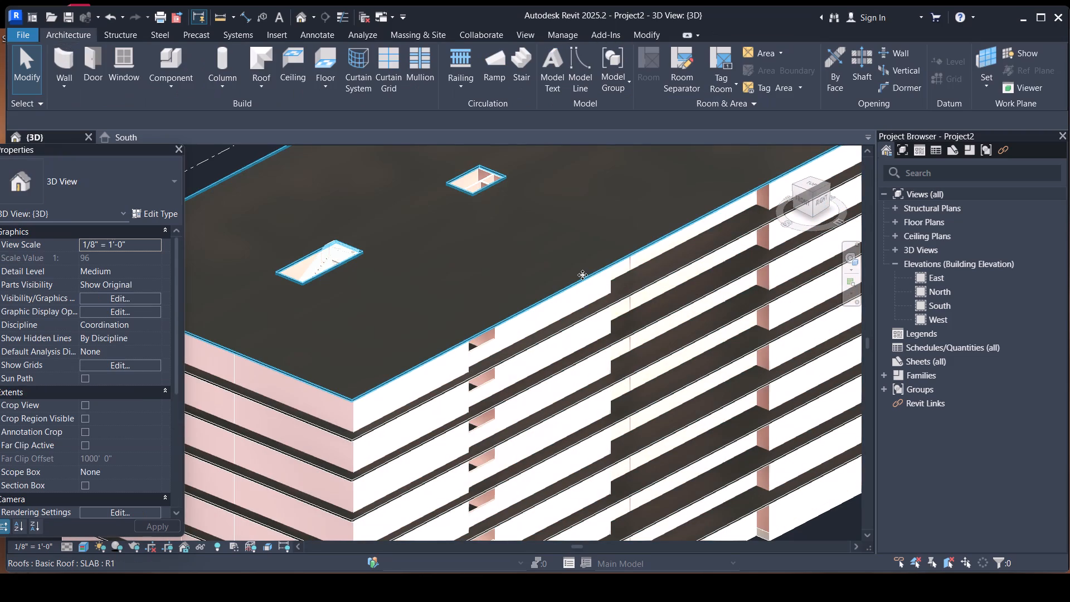
left_click(641, 298)
scroll(684, 303, "down", 6)
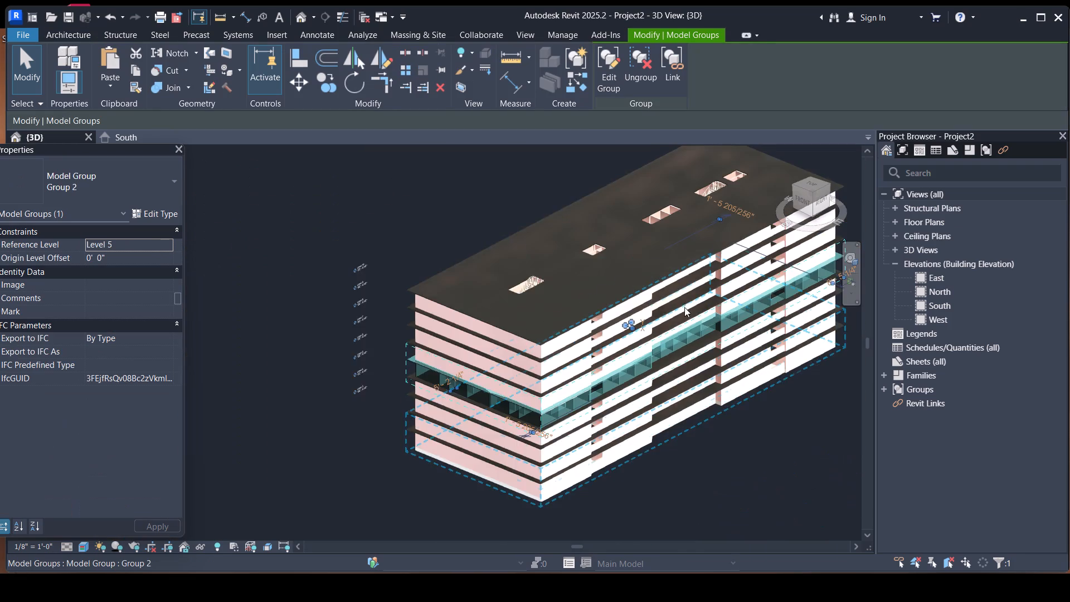
scroll(684, 308, "down", 1)
scroll(668, 371, "up", 5)
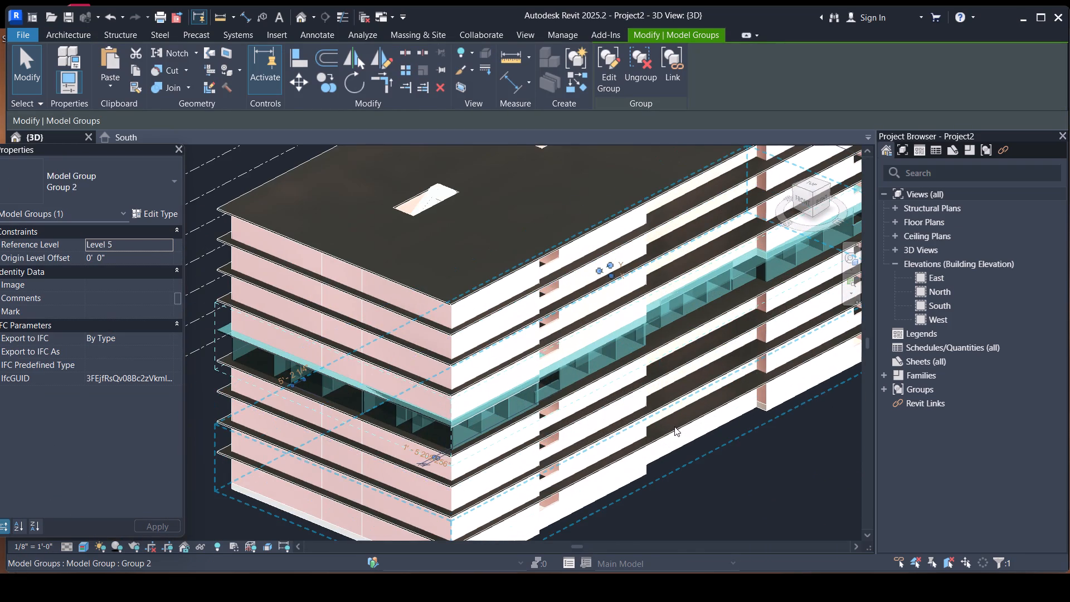
key("Escape")
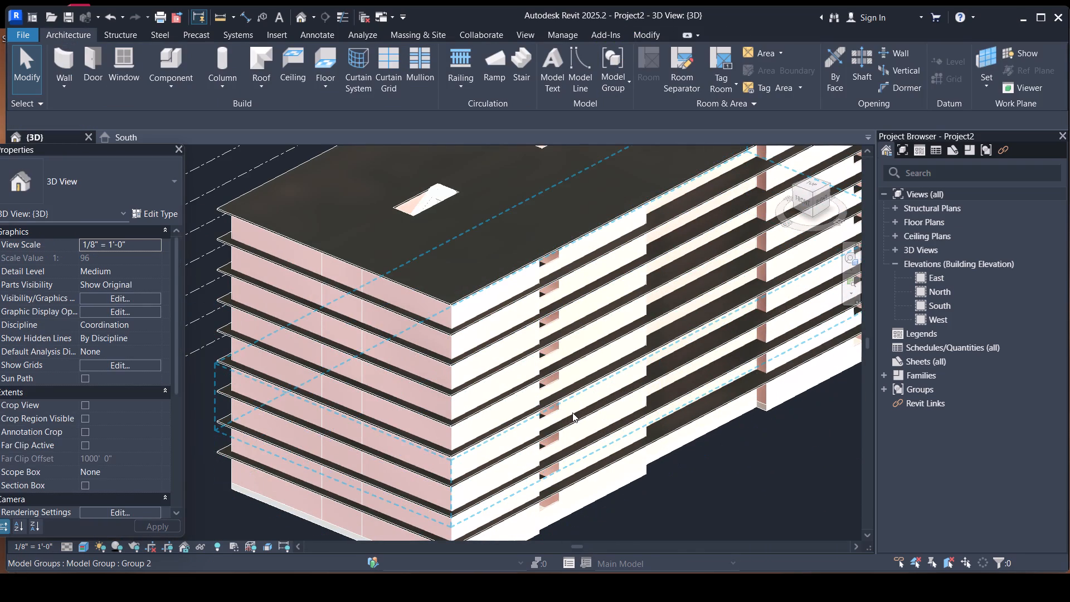
Ungroup the storey model group on Level 1 at the base of the building and clear the selection.
left_click(583, 506)
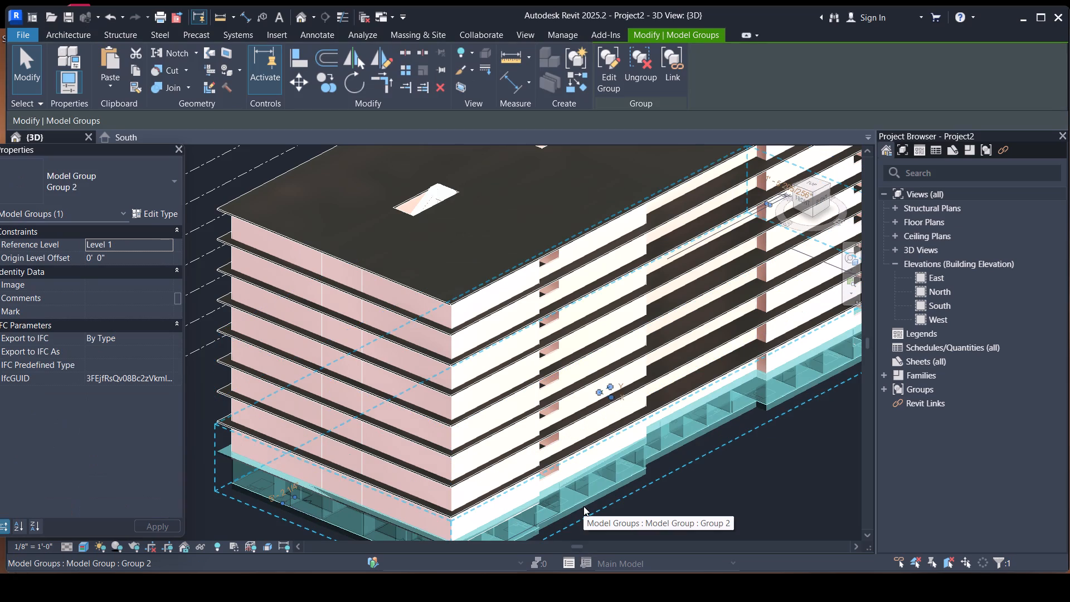
left_click(638, 79)
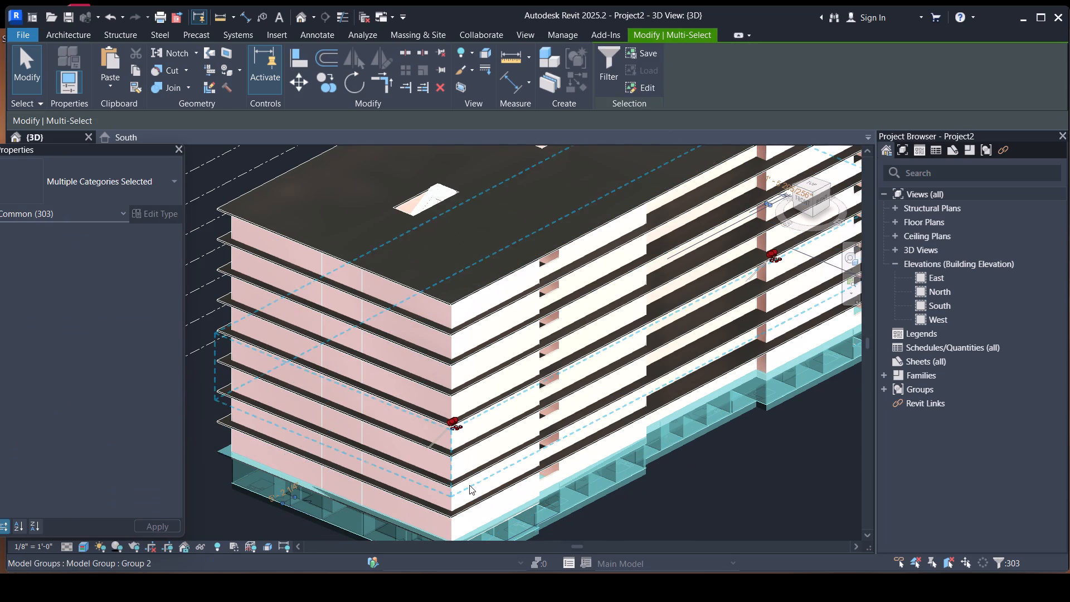
scroll(473, 463, "down", 6)
scroll(482, 486, "up", 5)
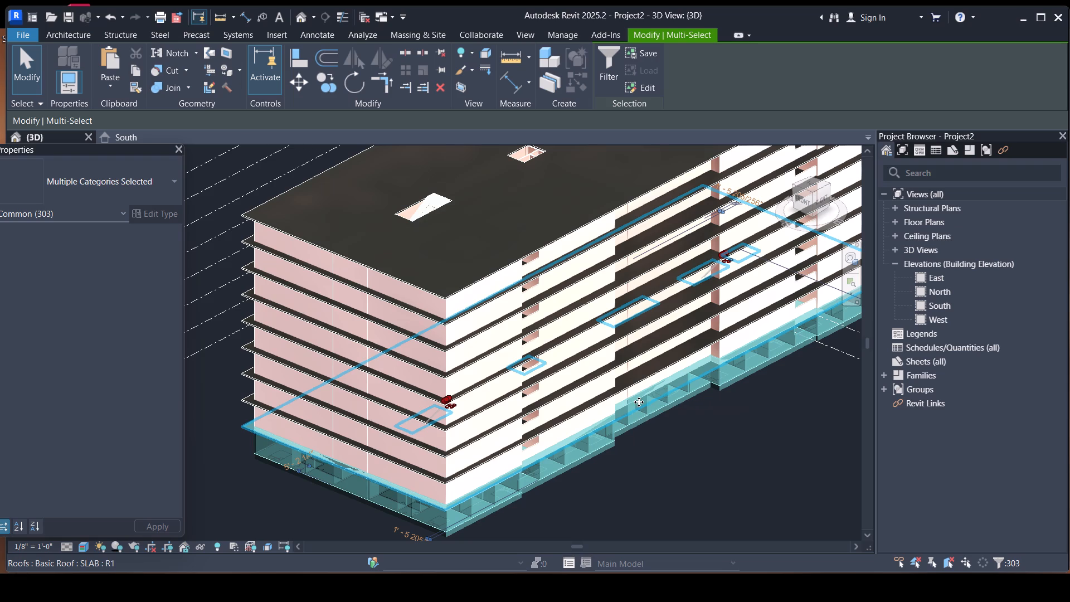
key("Escape")
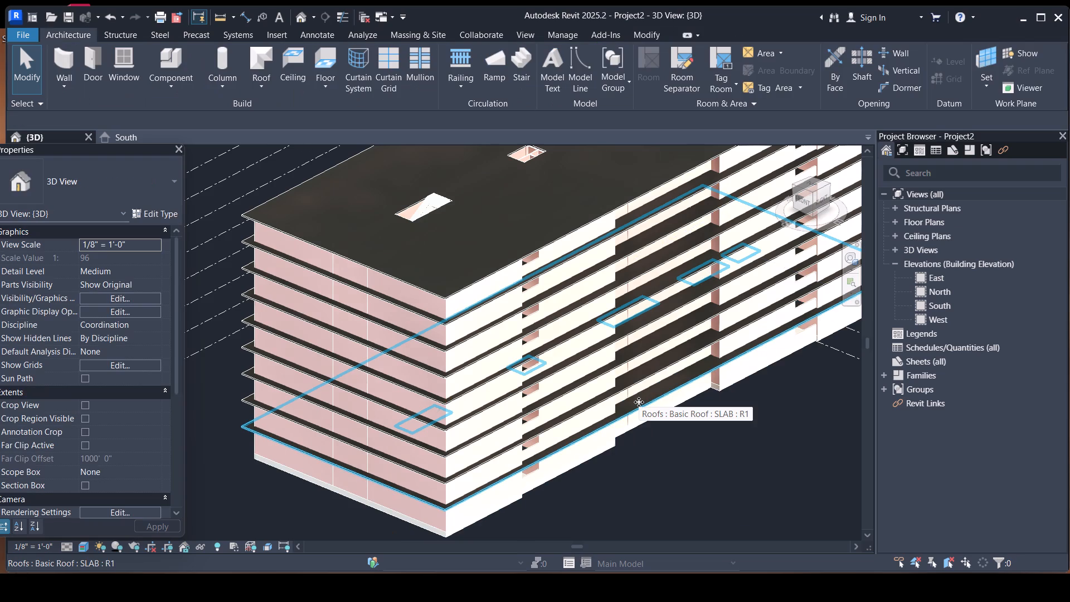
Check which storeys are still grouped by selecting the Level 2 slab, Level 6 and Level 3 groups, Level 9 slab and Level 6 group again.
left_click(563, 440)
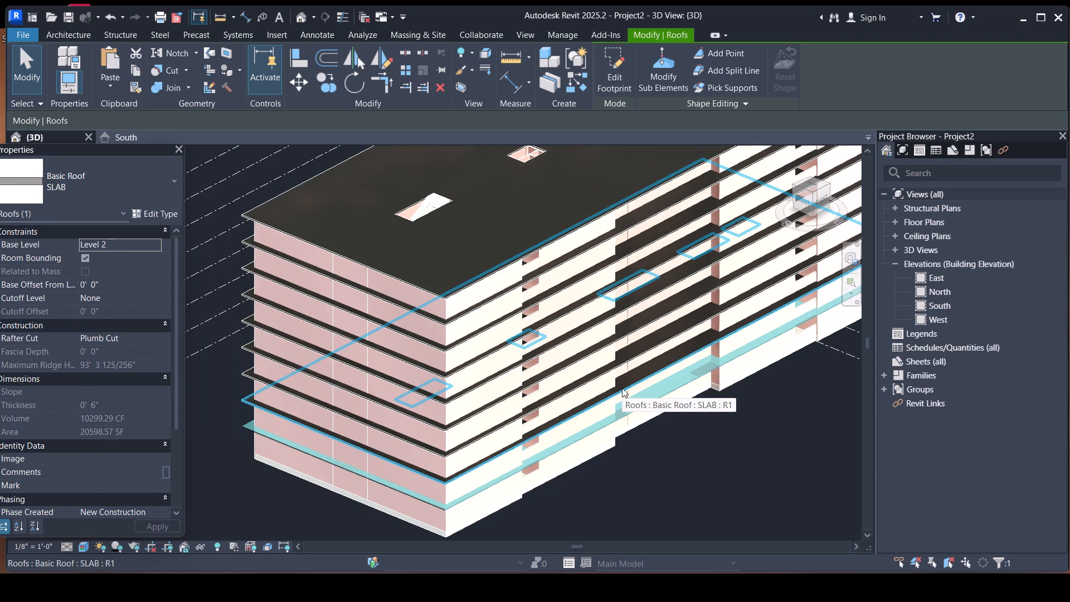
key("Escape")
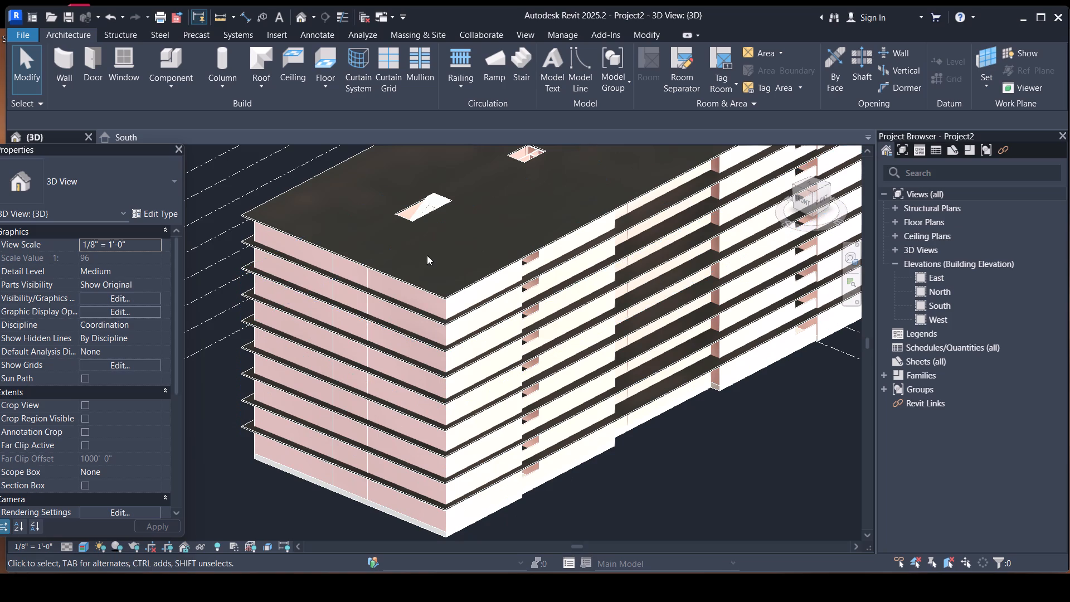
left_click(451, 402)
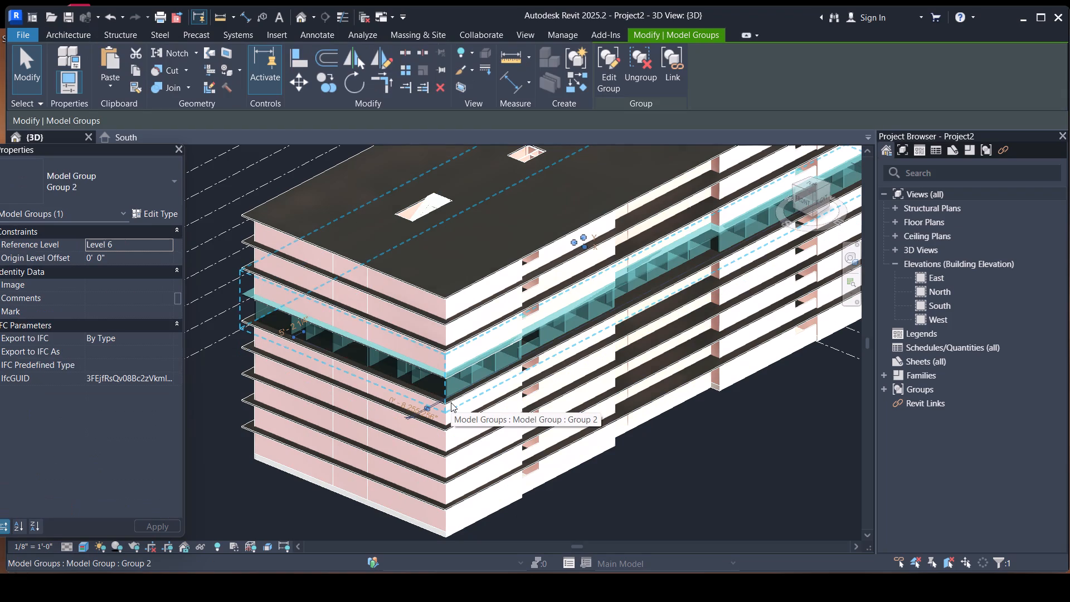
key("Escape")
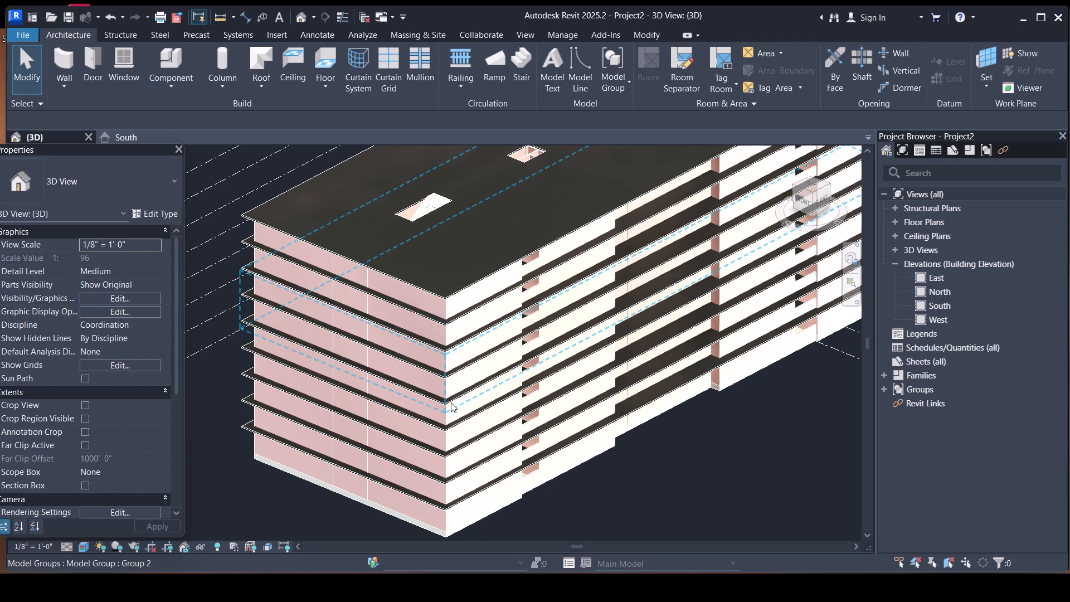
left_click(446, 469)
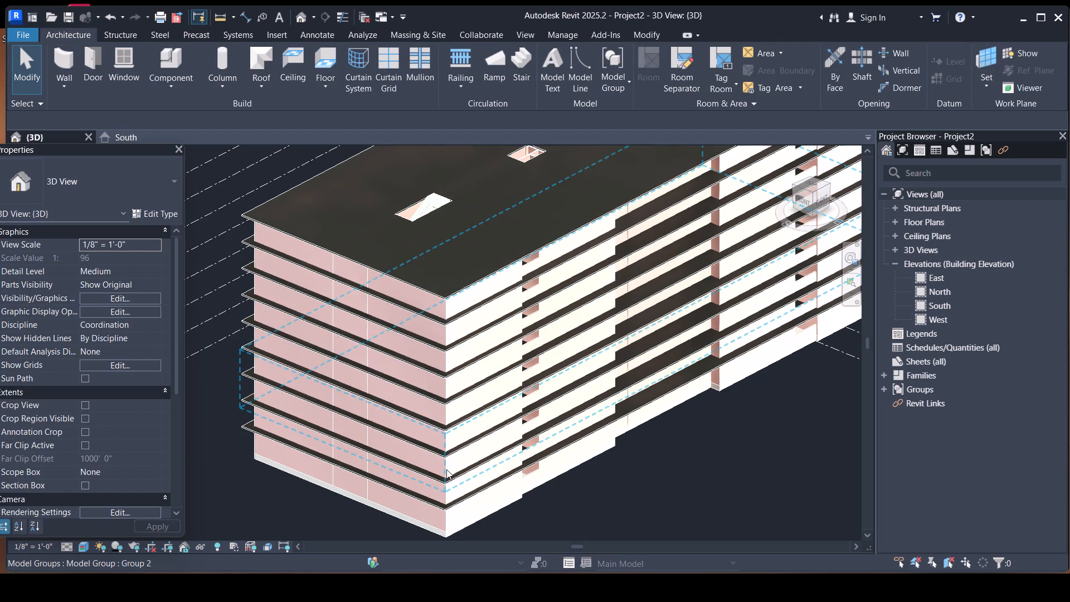
scroll(482, 412, "down", 5)
scroll(514, 415, "up", 2)
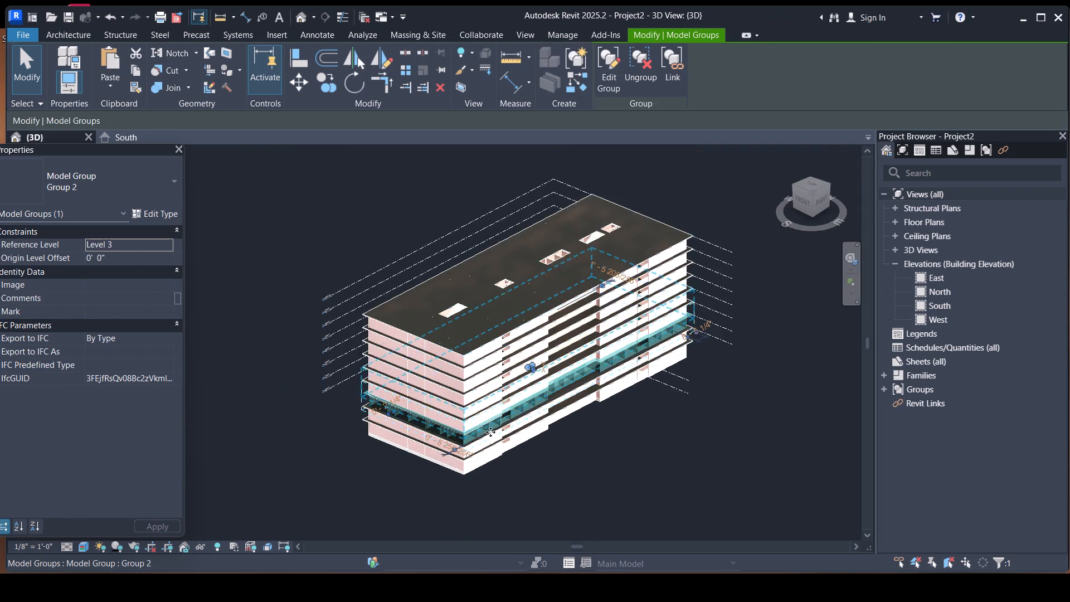
scroll(490, 432, "up", 2)
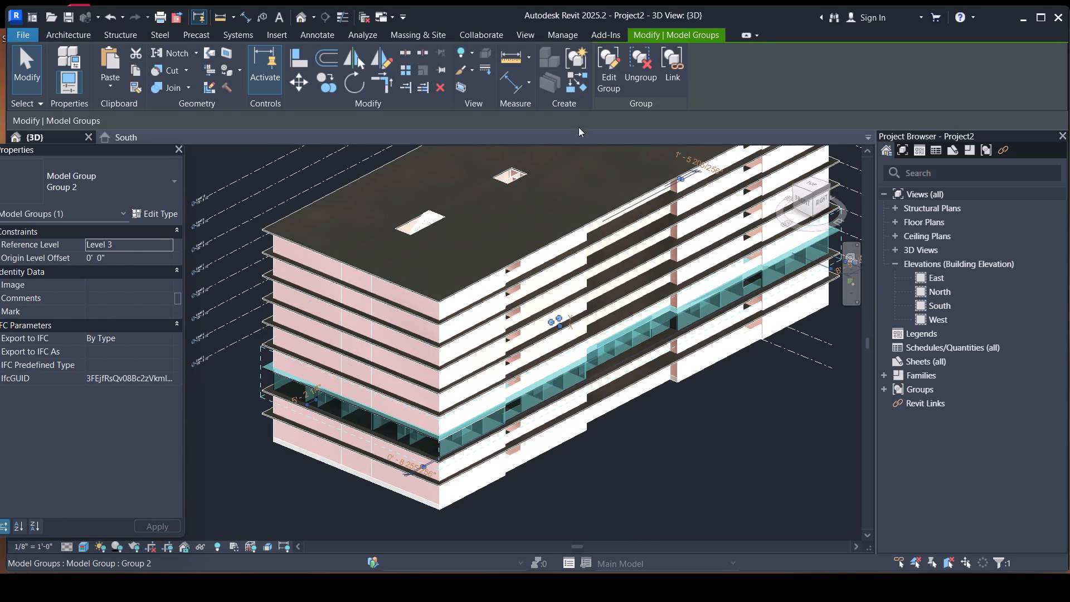
key("Escape")
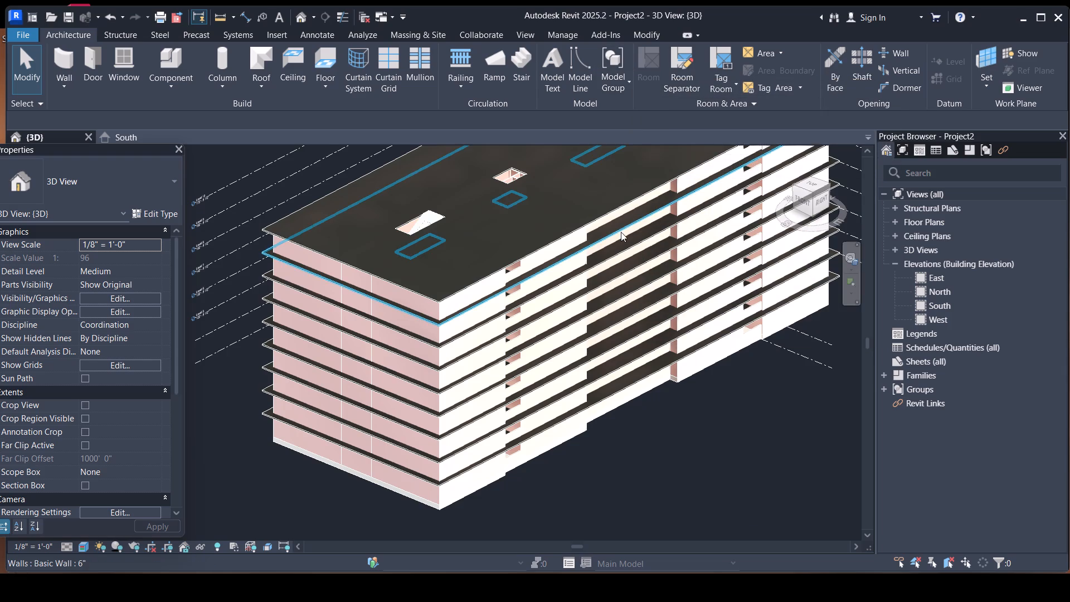
left_click(617, 234)
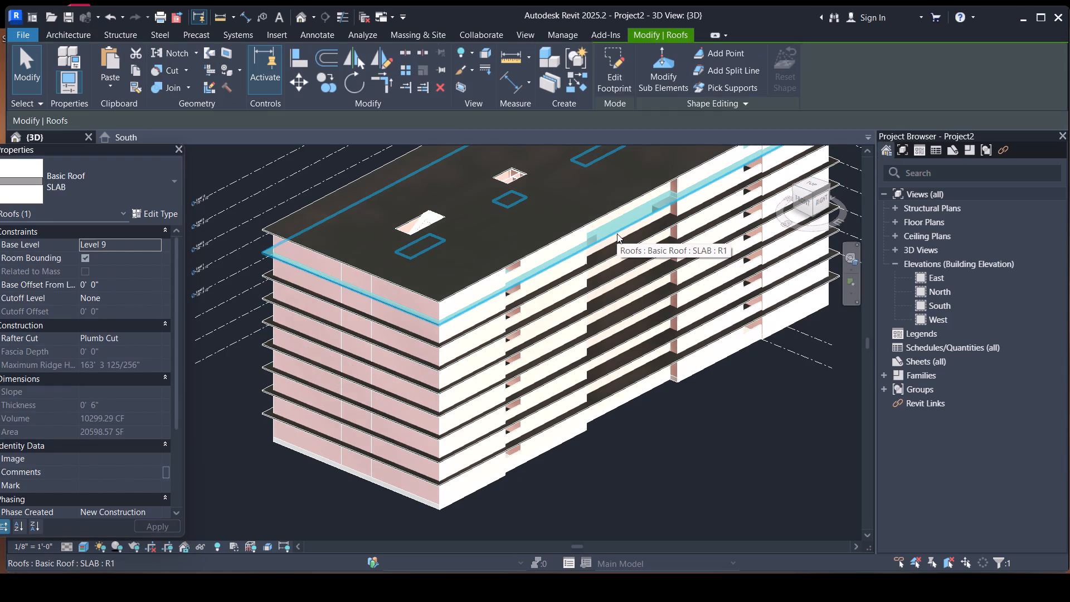
left_click(604, 259)
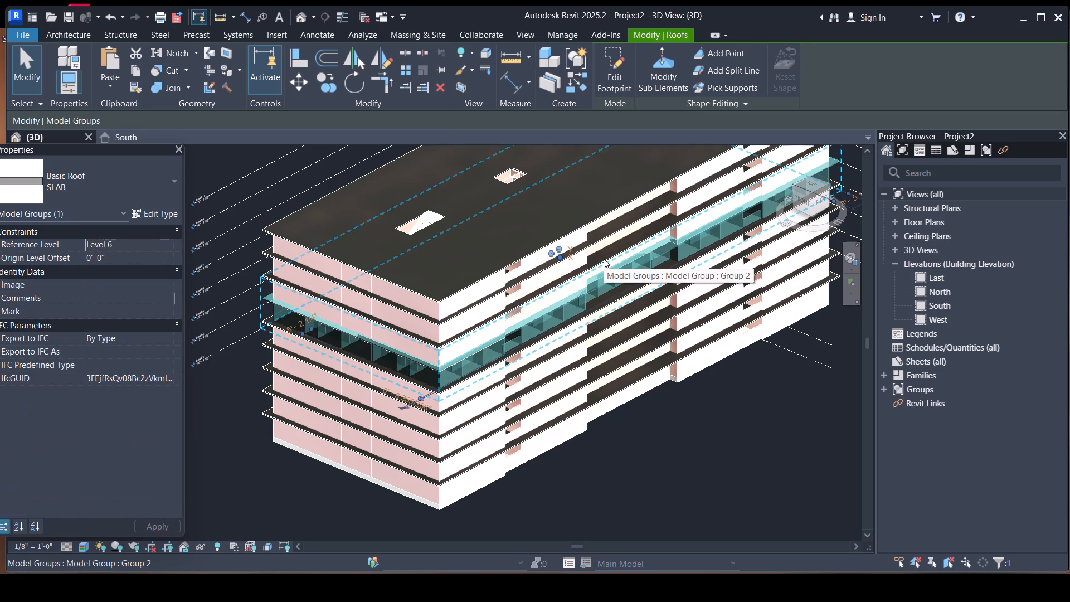
key("Escape")
Examine the whole building's facades, roof openings and stacked storeys from the right, right-back, front and front-right angles.
scroll(622, 320, "down", 4)
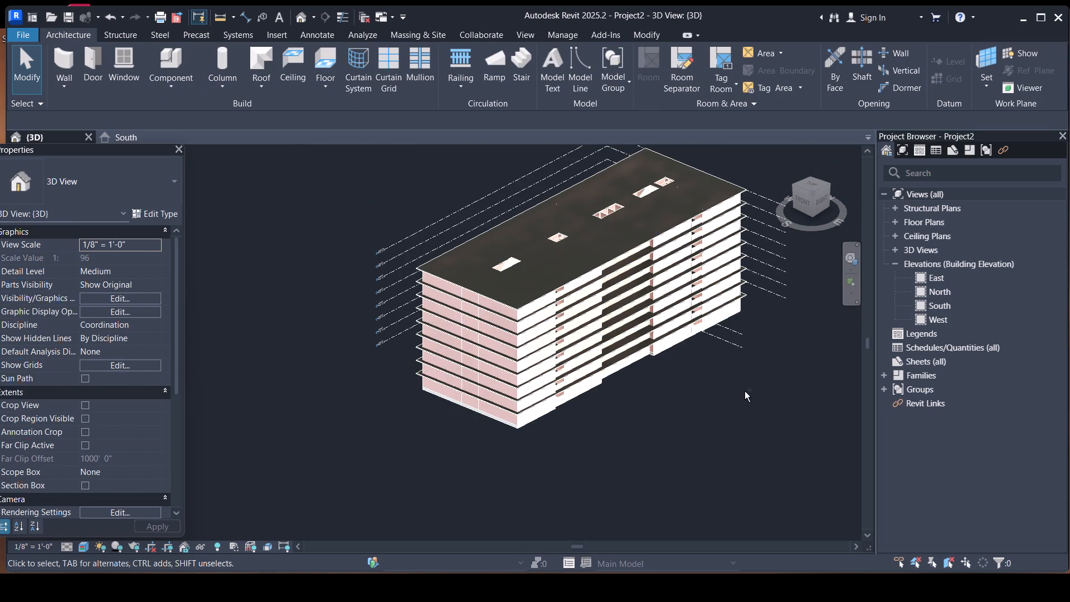
middle_click_drag(731, 393, 637, 404, "shift")
scroll(699, 295, "up", 3)
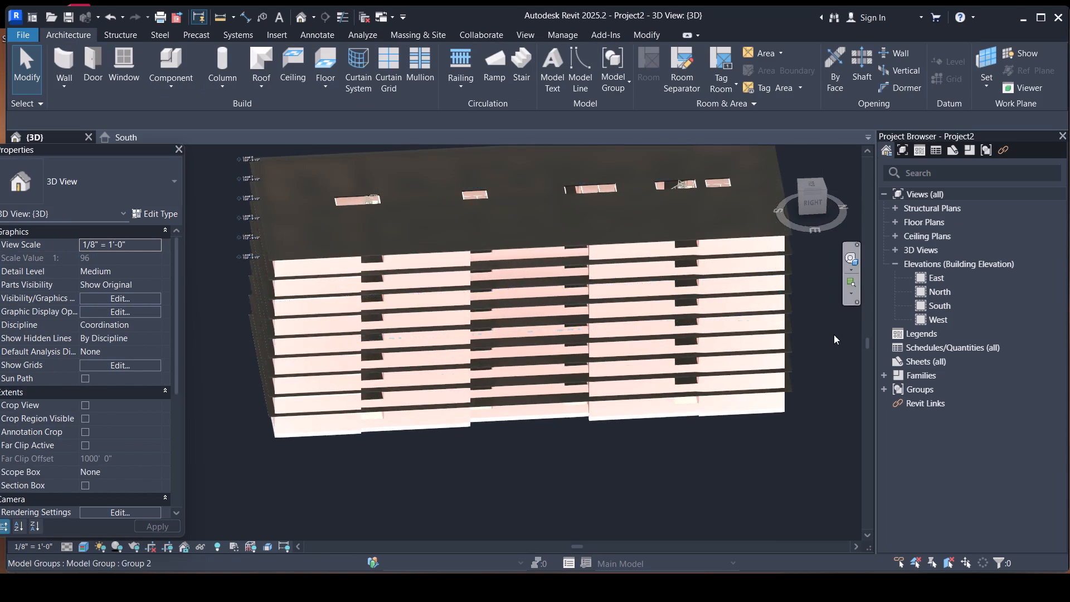
middle_click_drag(794, 338, 669, 324, "shift")
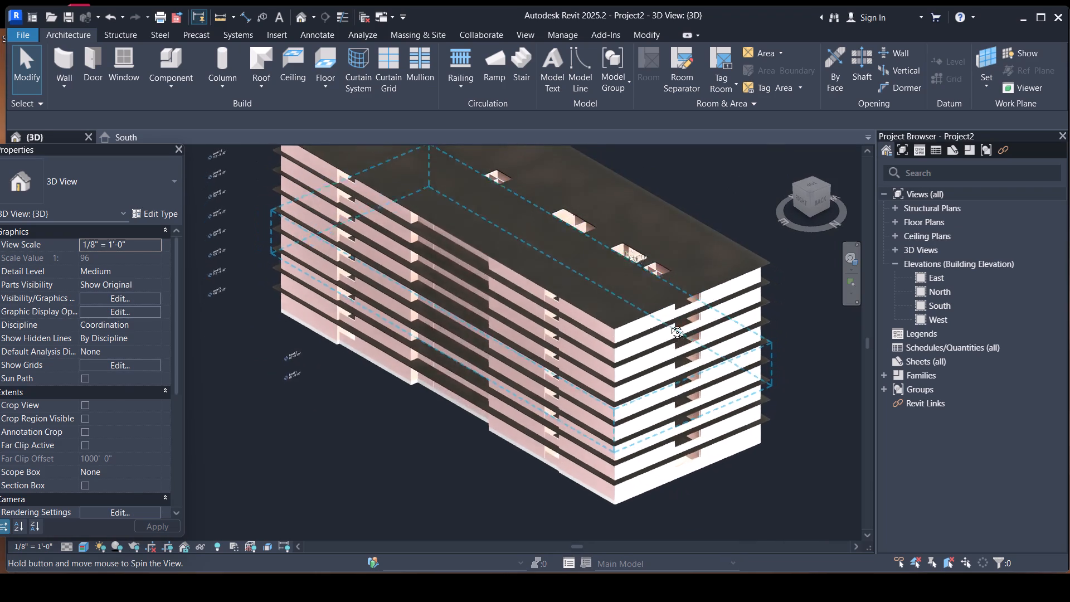
middle_click_drag(669, 324, 667, 312, "shift")
scroll(586, 365, "up", 2)
scroll(587, 373, "down", 2)
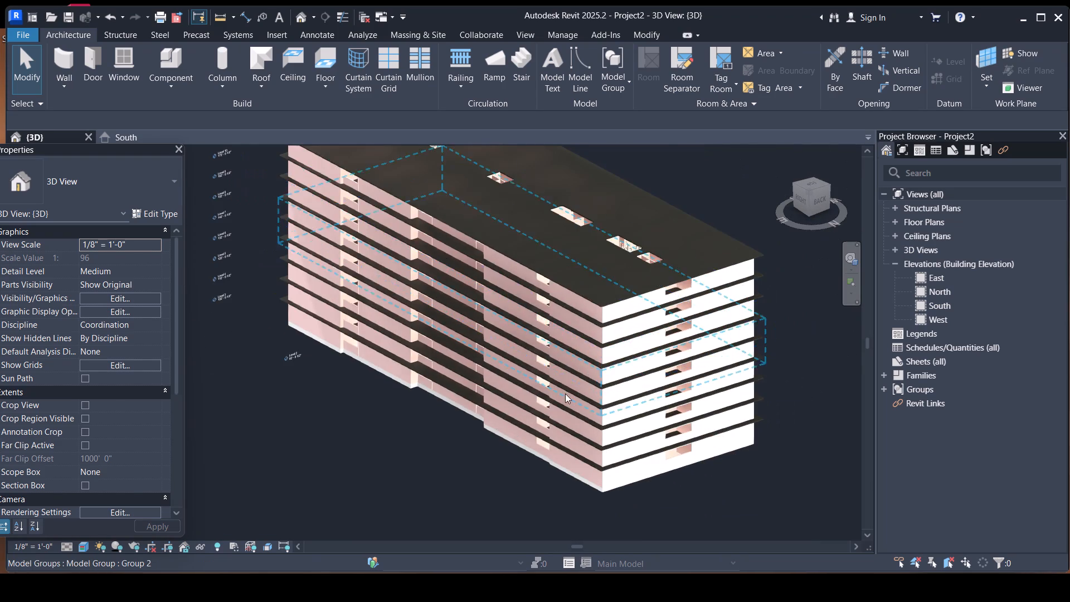
middle_click_drag(548, 405, 774, 325, "shift")
middle_click_drag(443, 397, 532, 422, "shift")
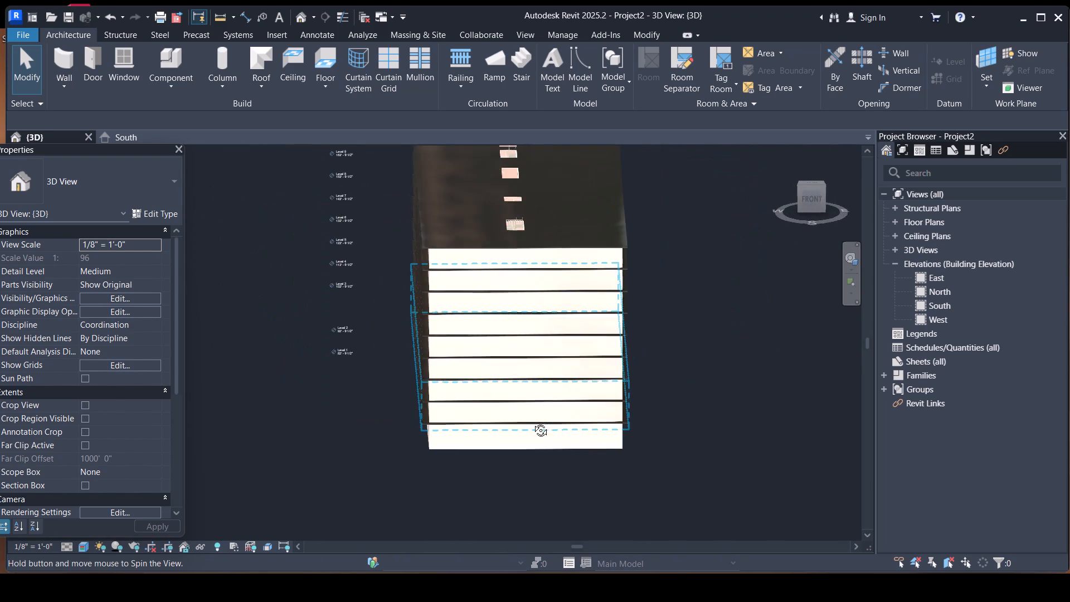
middle_click_drag(532, 422, 490, 428, "shift")
scroll(519, 401, "down", 1)
scroll(640, 326, "down", 1)
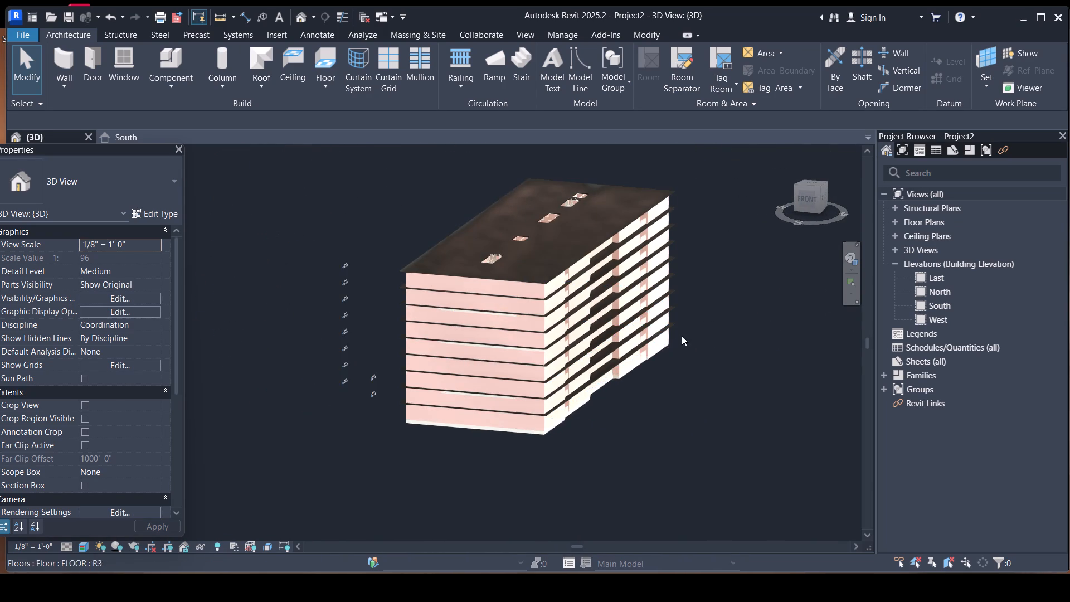
middle_click_drag(682, 336, 649, 397)
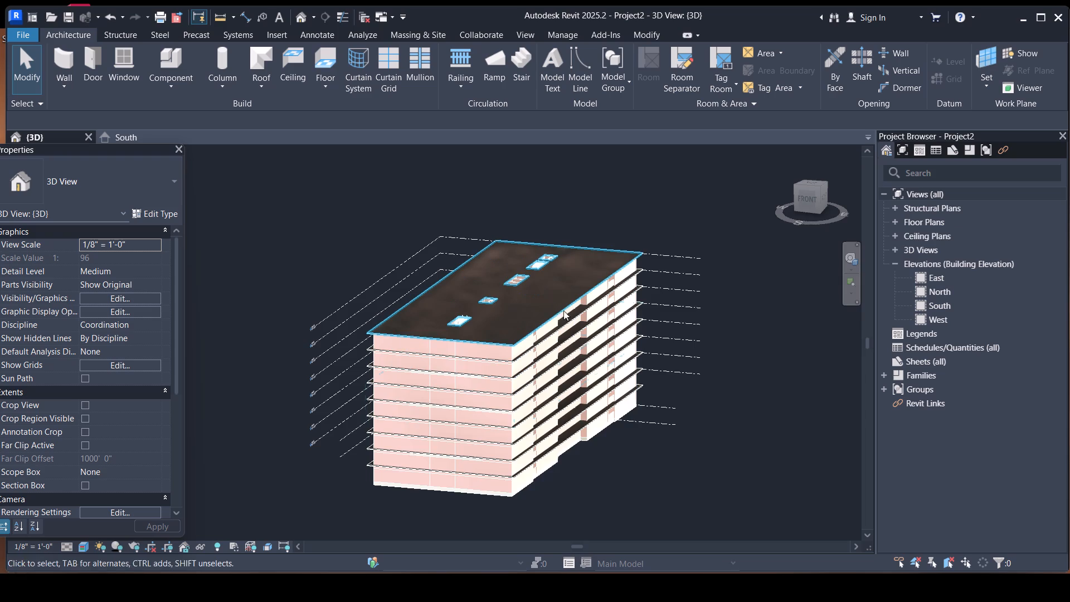
middle_click_drag(642, 424, 576, 430, "shift")
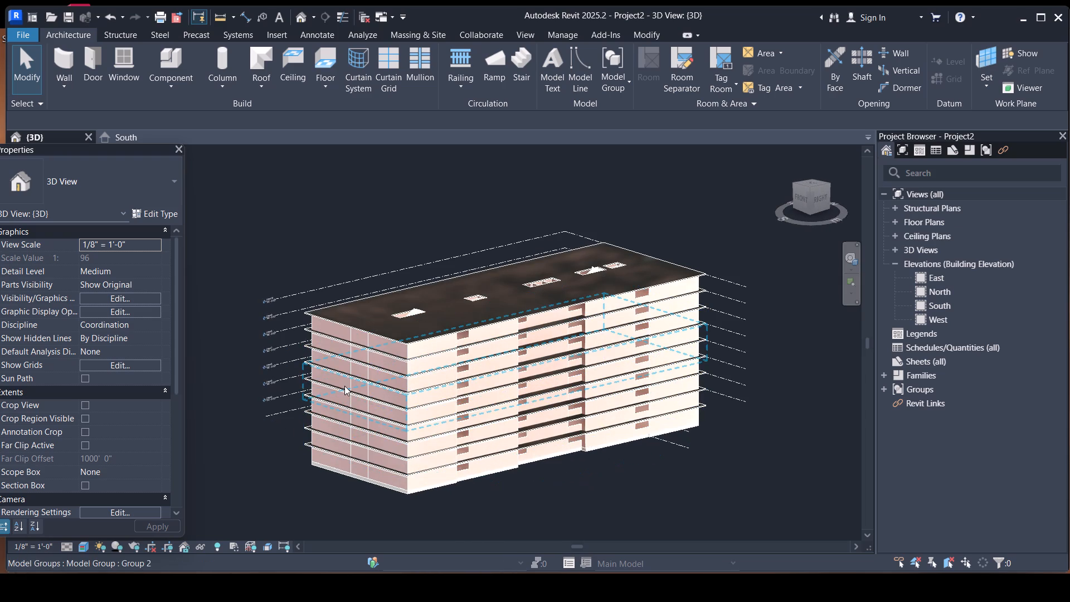
middle_click_drag(344, 386, 419, 337)
middle_click_drag(602, 297, 573, 301)
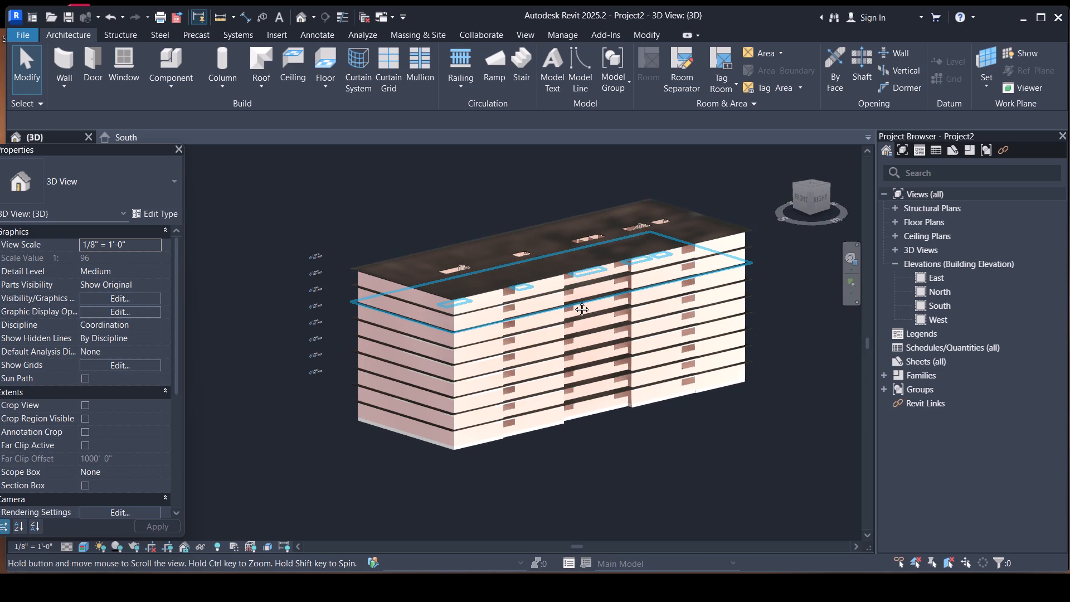
middle_click_drag(573, 301, 569, 302)
scroll(537, 279, "up", 2)
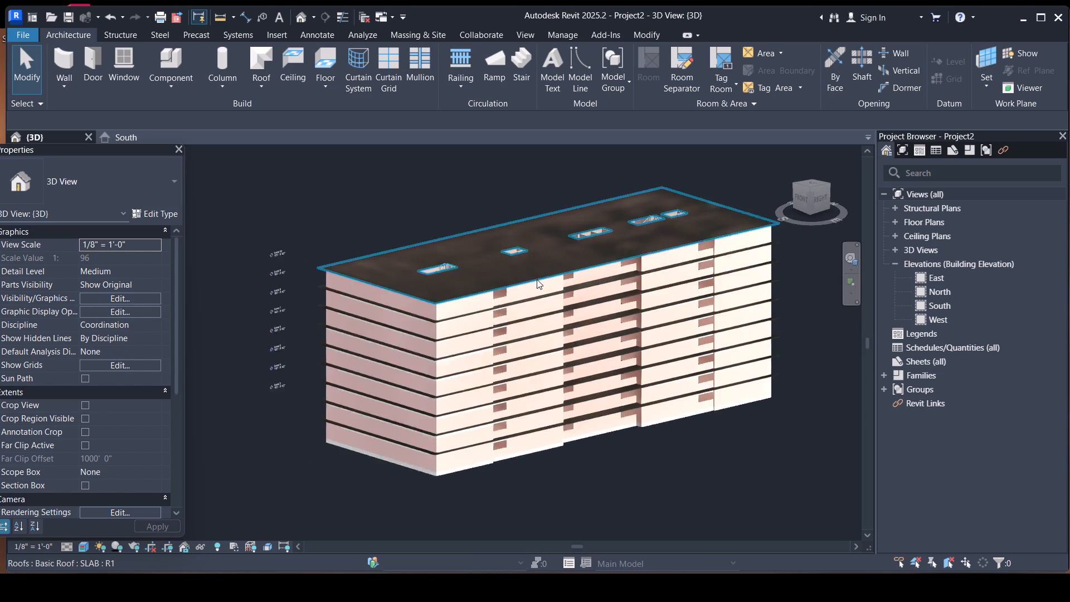
scroll(537, 279, "up", 1)
scroll(537, 279, "down", 2)
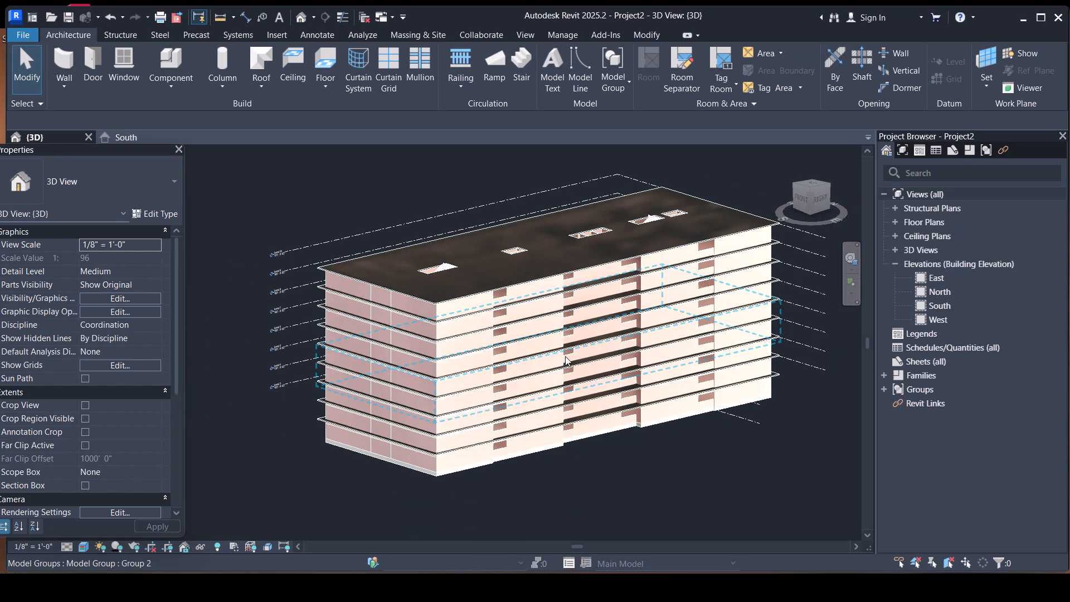
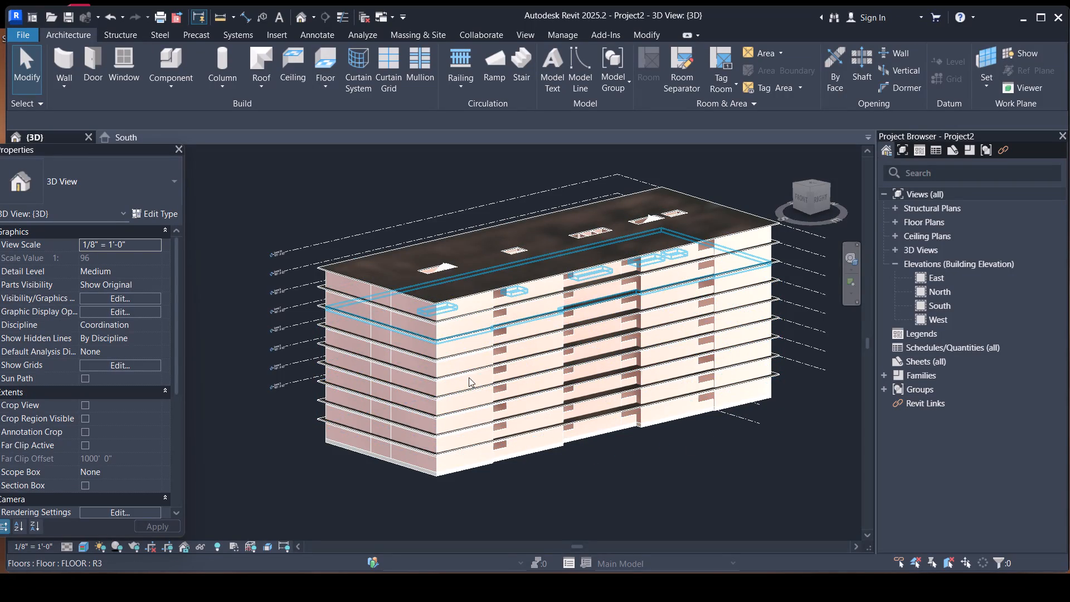
Inspect the Level 1 facade wall at the front-right base corner and the Level 1 floor slab by selecting each, then clear the selection.
scroll(469, 377, "up", 1)
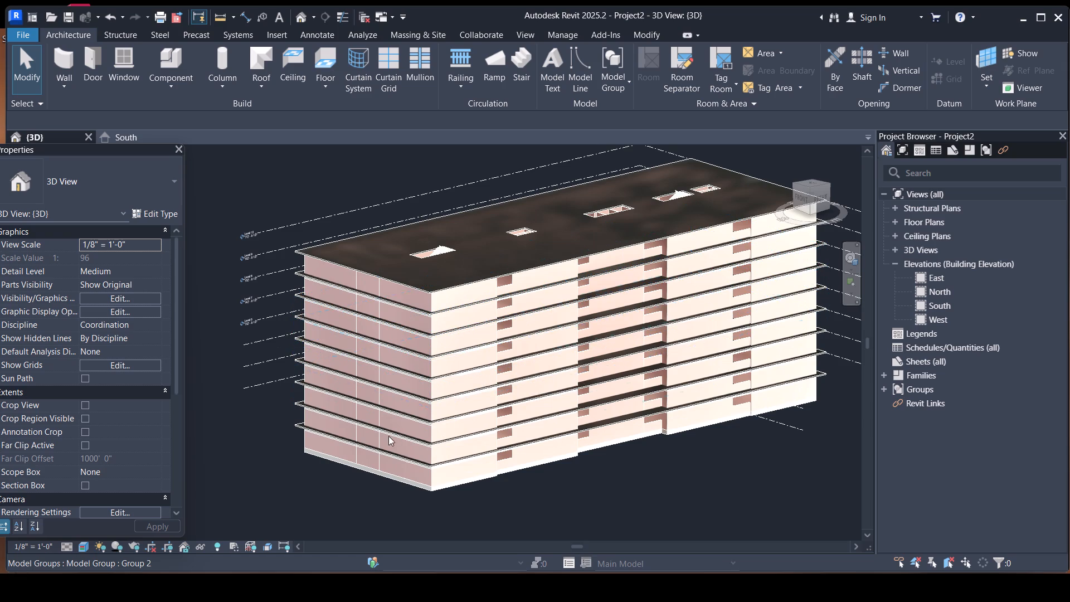
left_click(425, 483)
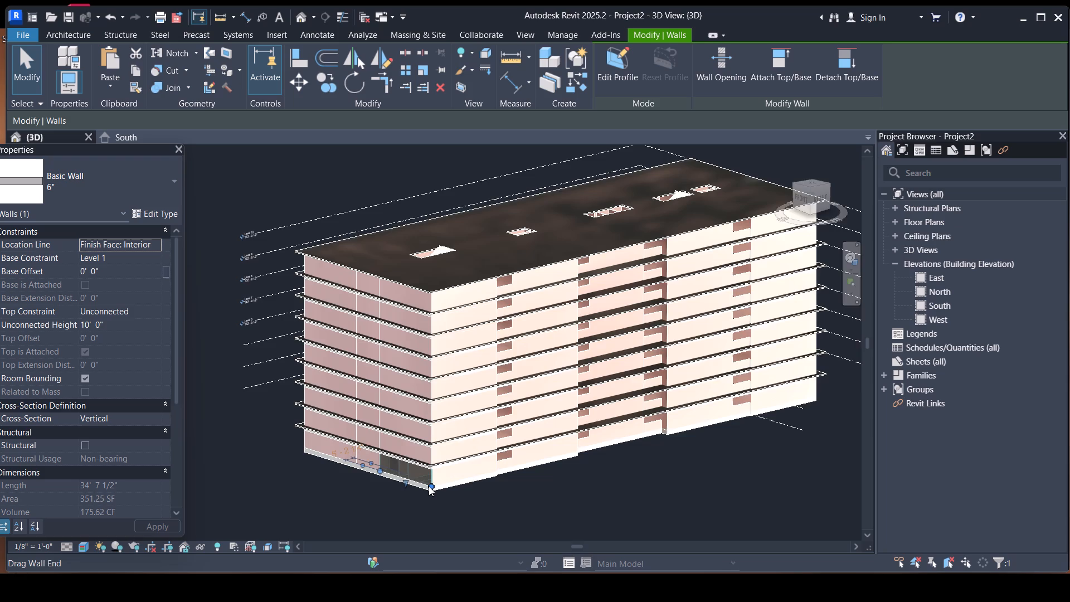
scroll(428, 487, "up", 5)
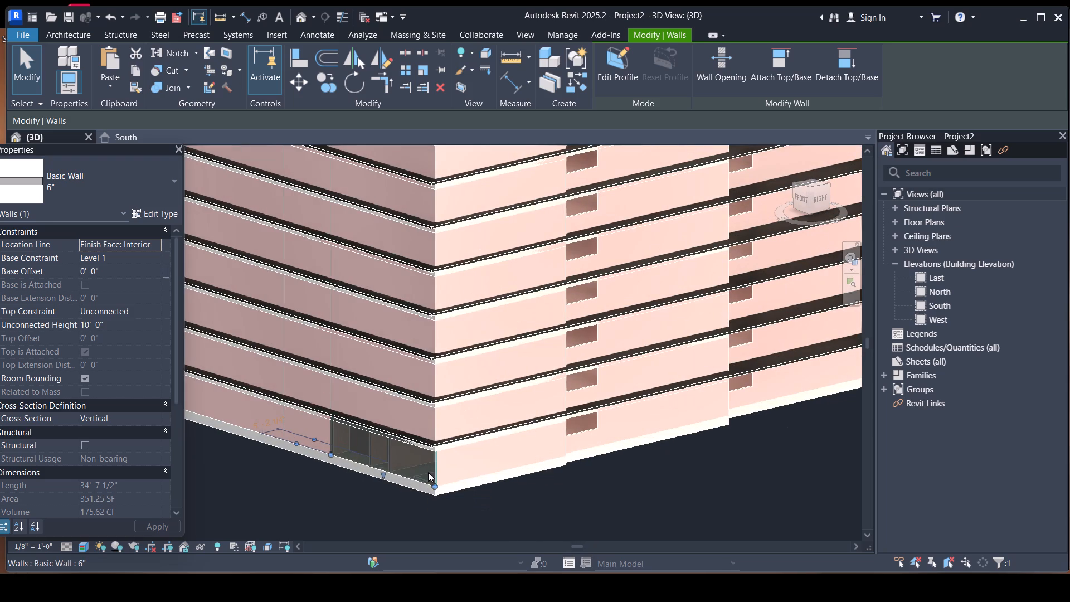
key("Escape")
left_click(436, 487)
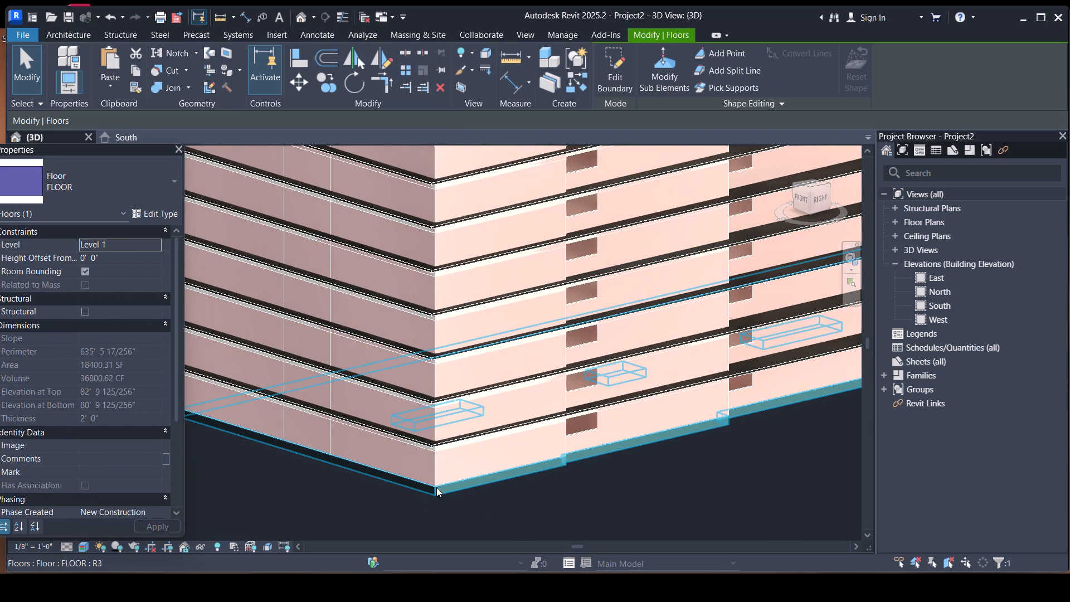
key("Escape")
Examine the right and front facades and the roof of the whole building from several angles.
scroll(470, 491, "down", 5)
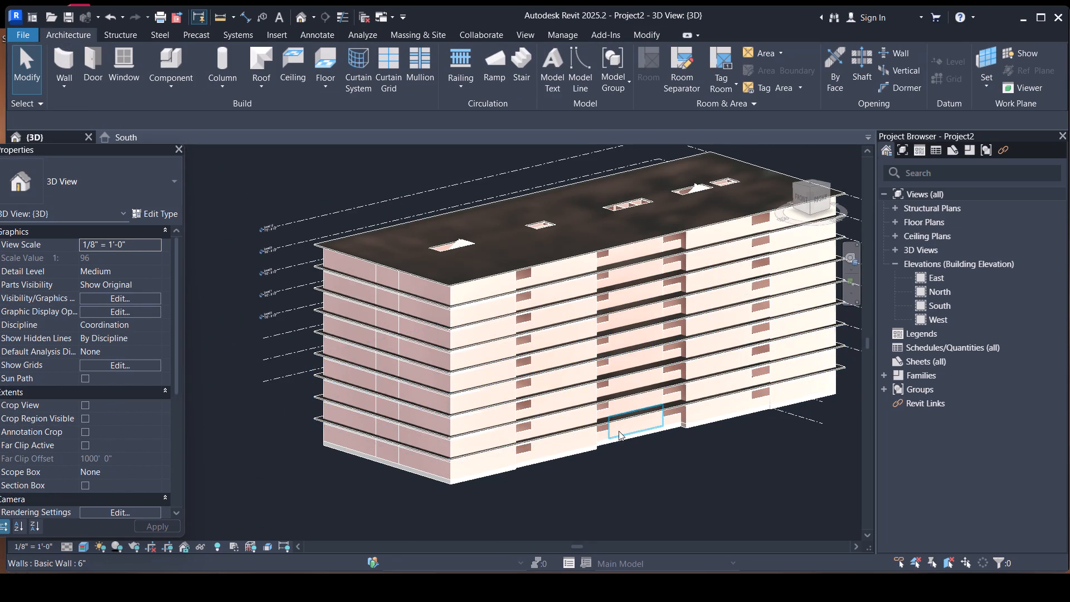
scroll(620, 480, "down", 1)
middle_click_drag(614, 480, 616, 474, "shift")
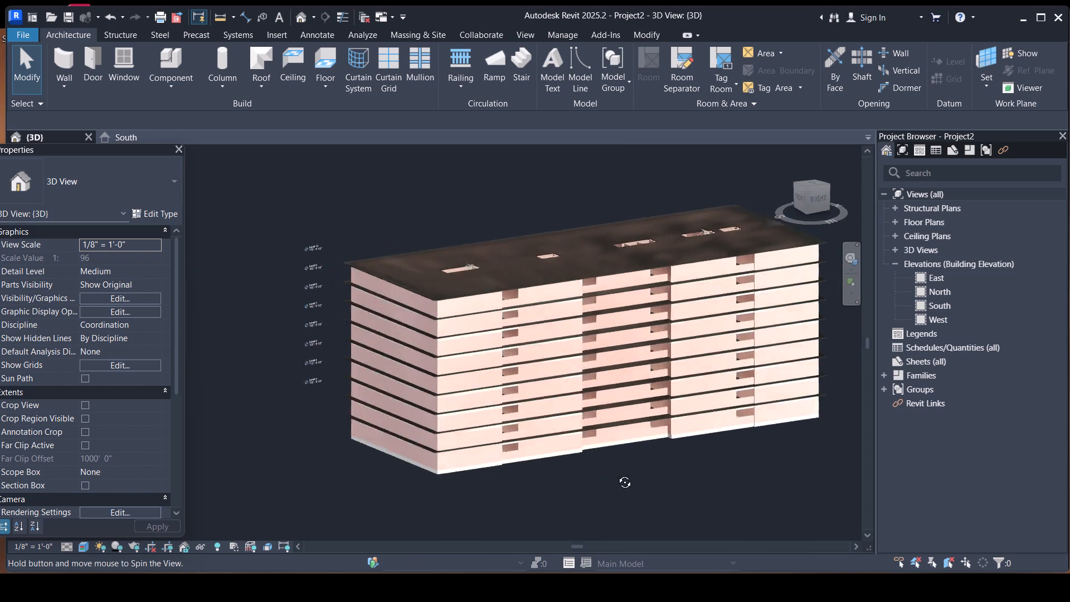
middle_click_drag(616, 474, 580, 456, "shift")
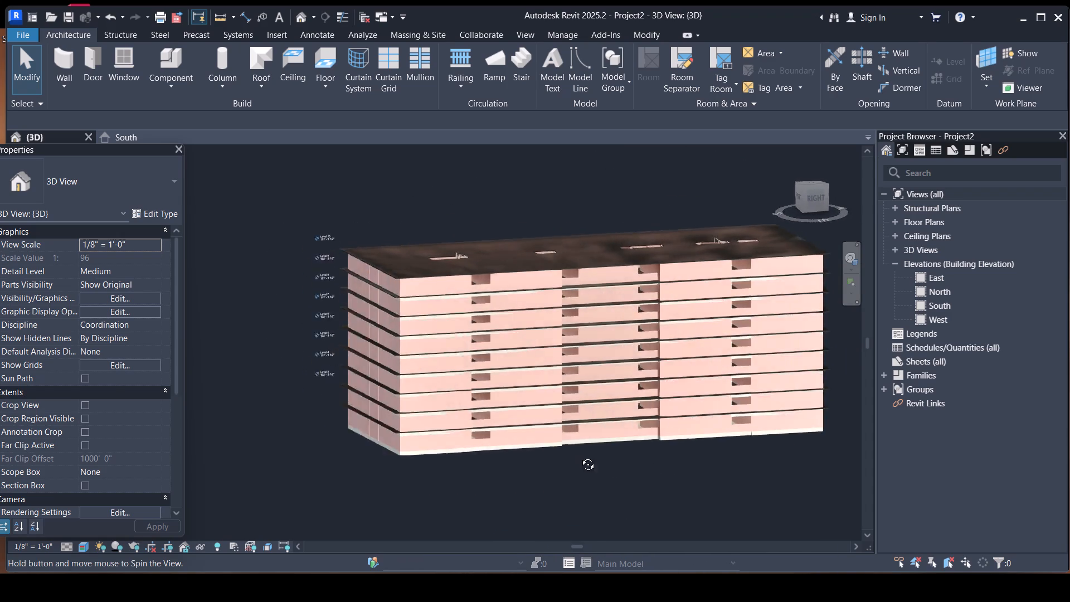
middle_click_drag(580, 456, 607, 445, "shift")
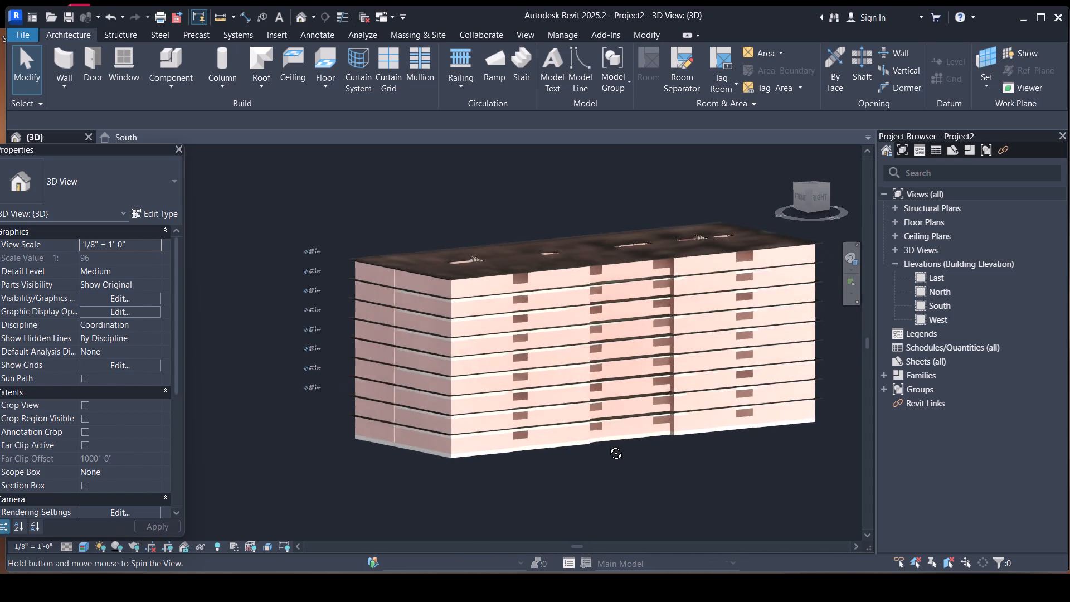
middle_click_drag(607, 445, 616, 445, "shift")
scroll(577, 395, "up", 1)
middle_click_drag(634, 422, 570, 415, "shift")
middle_click_drag(539, 435, 640, 455, "shift")
scroll(617, 471, "up", 1)
middle_click_drag(617, 471, 526, 416)
scroll(526, 416, "down", 1)
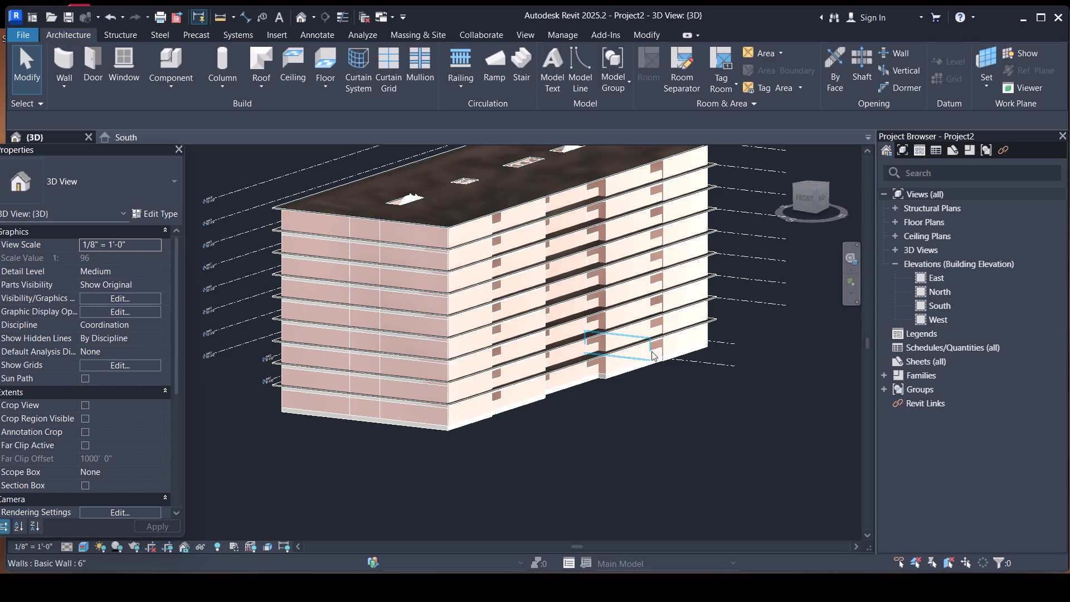
middle_click_drag(667, 389, 661, 432)
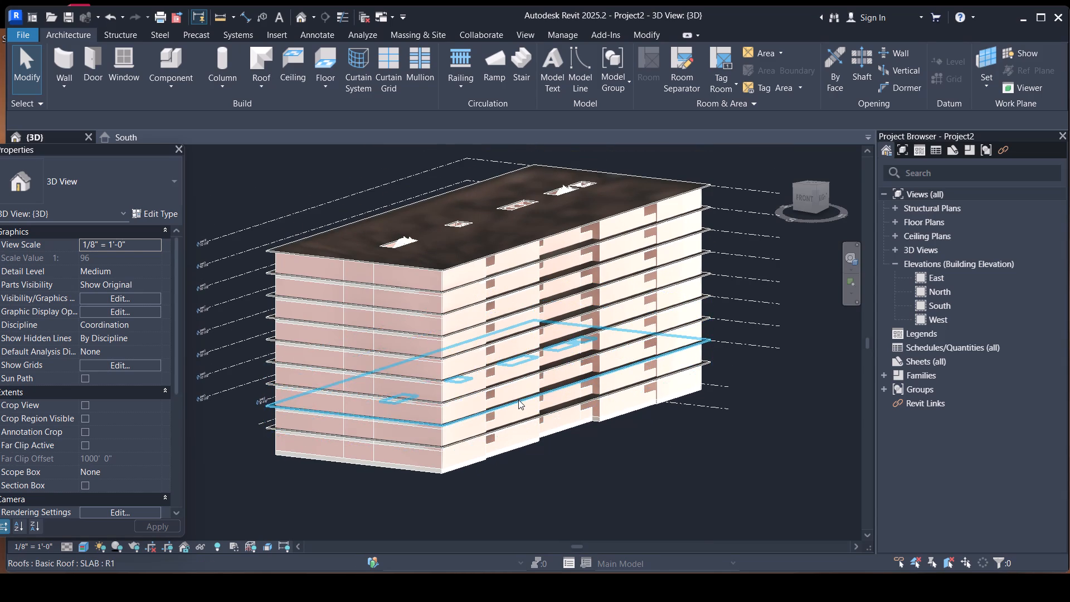
Examine the stacked storeys and base slab around the front-right corner, close up and with the whole building in view.
scroll(518, 400, "up", 2)
scroll(530, 386, "down", 2)
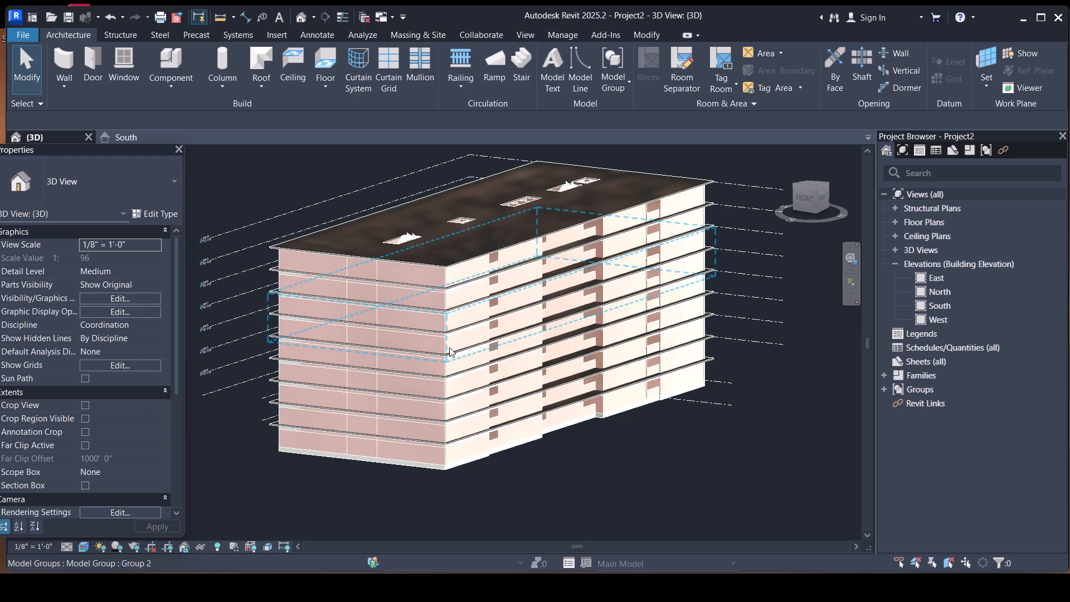
scroll(479, 454, "up", 3)
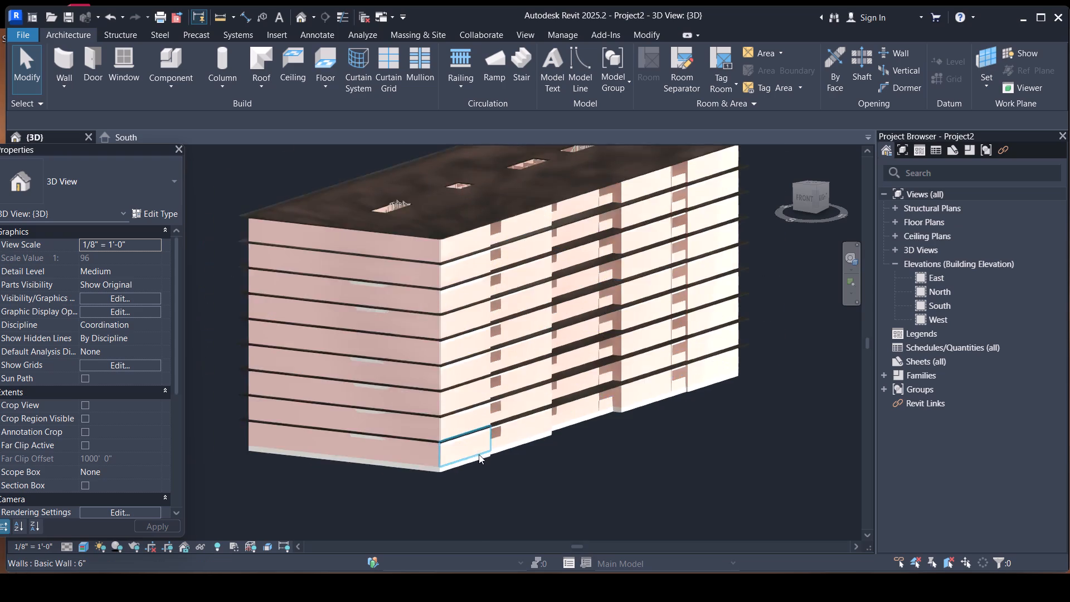
scroll(479, 454, "up", 1)
scroll(490, 425, "down", 3)
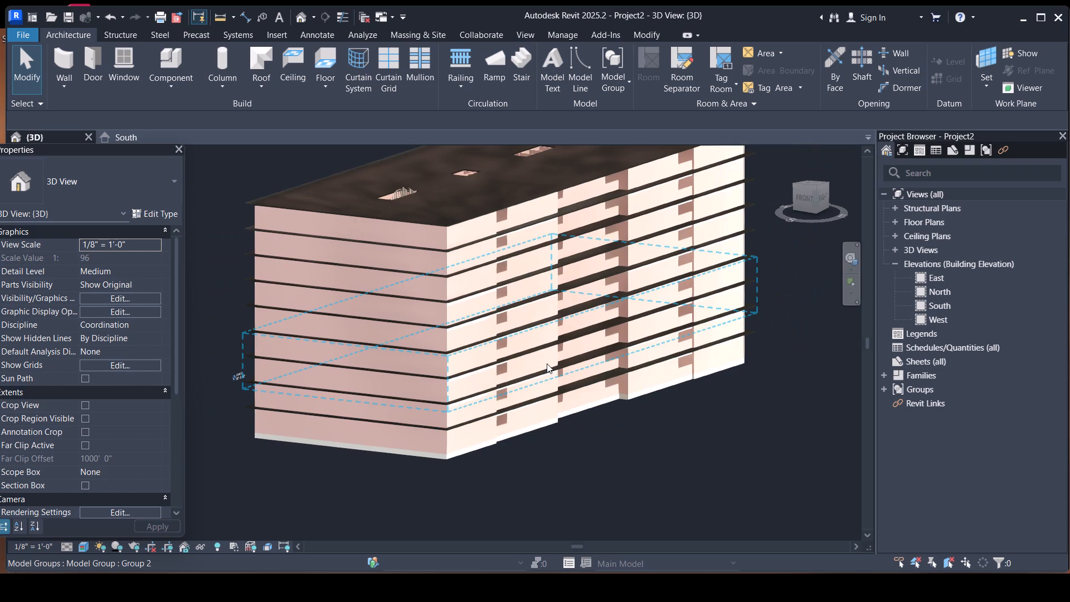
scroll(594, 271, "down", 3)
scroll(549, 351, "up", 3)
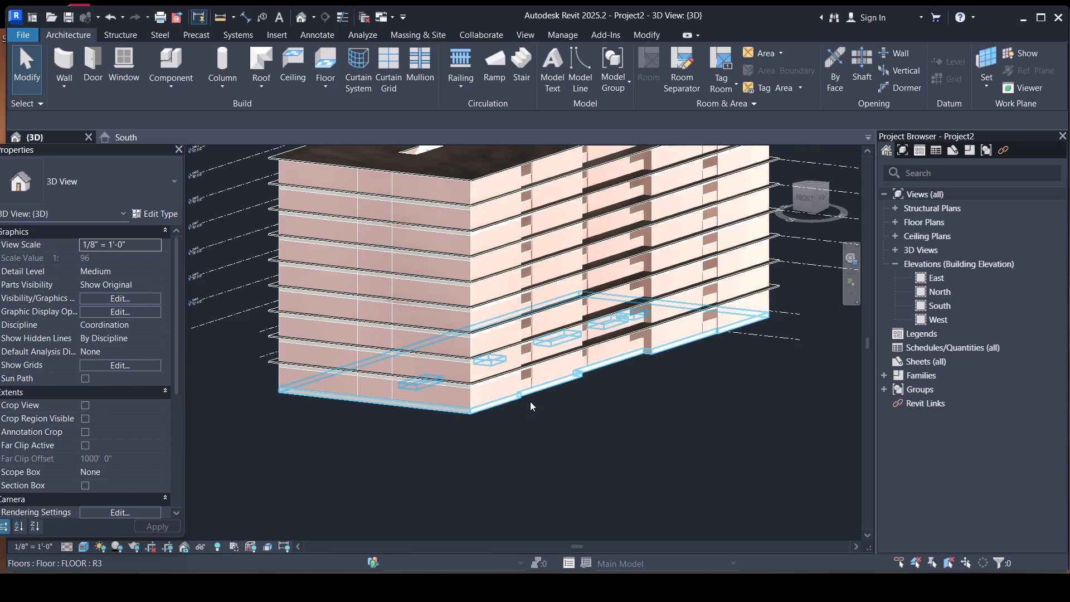
scroll(585, 294, "down", 1)
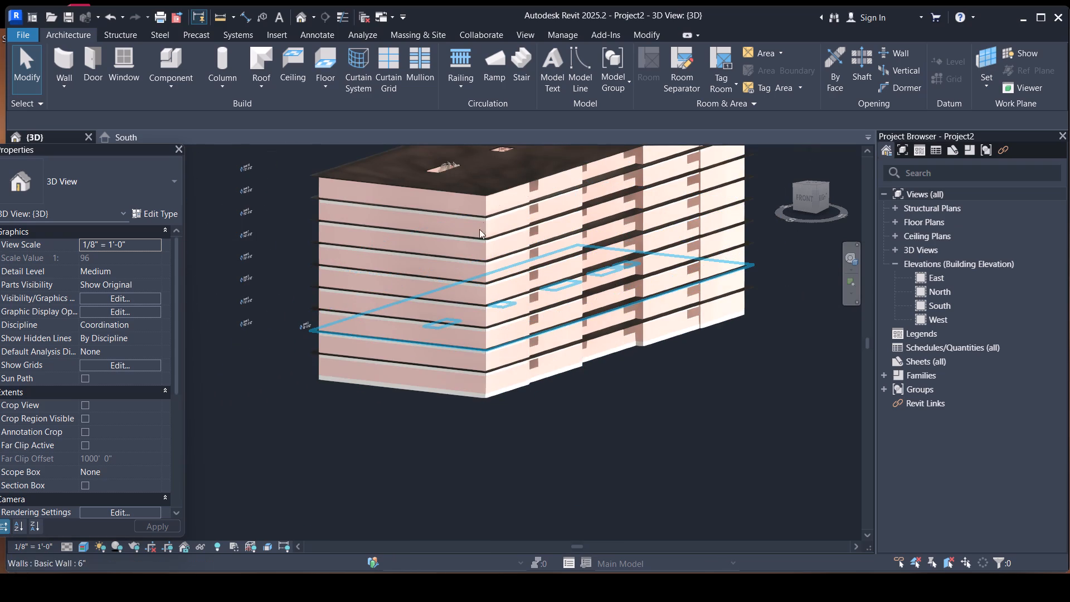
middle_click_drag(539, 281, 527, 402)
scroll(539, 281, "down", 1)
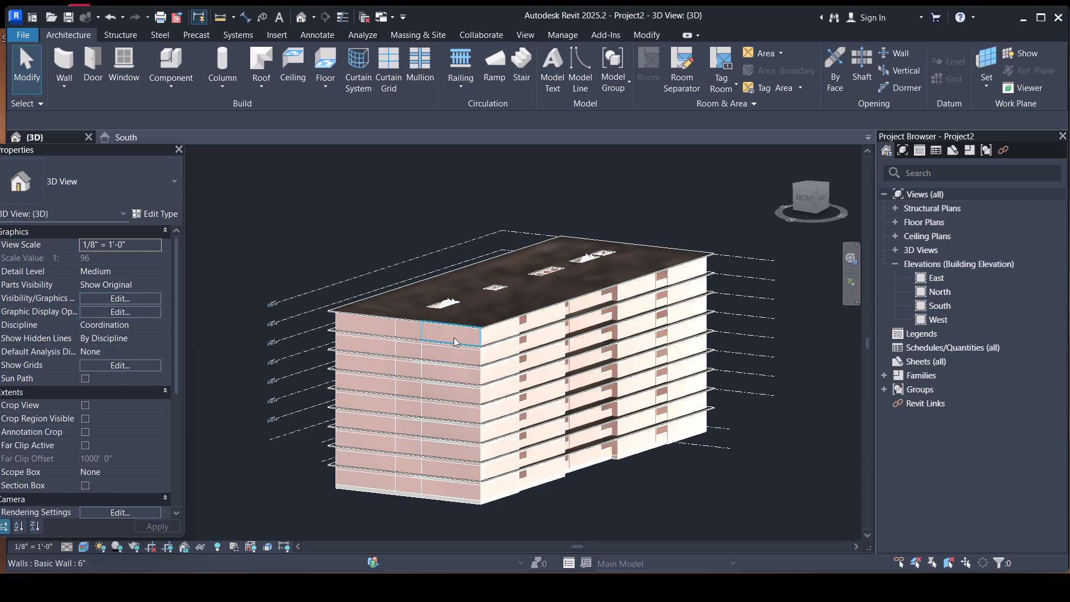
scroll(460, 307, "down", 2)
scroll(488, 371, "down", 1)
scroll(495, 401, "up", 2)
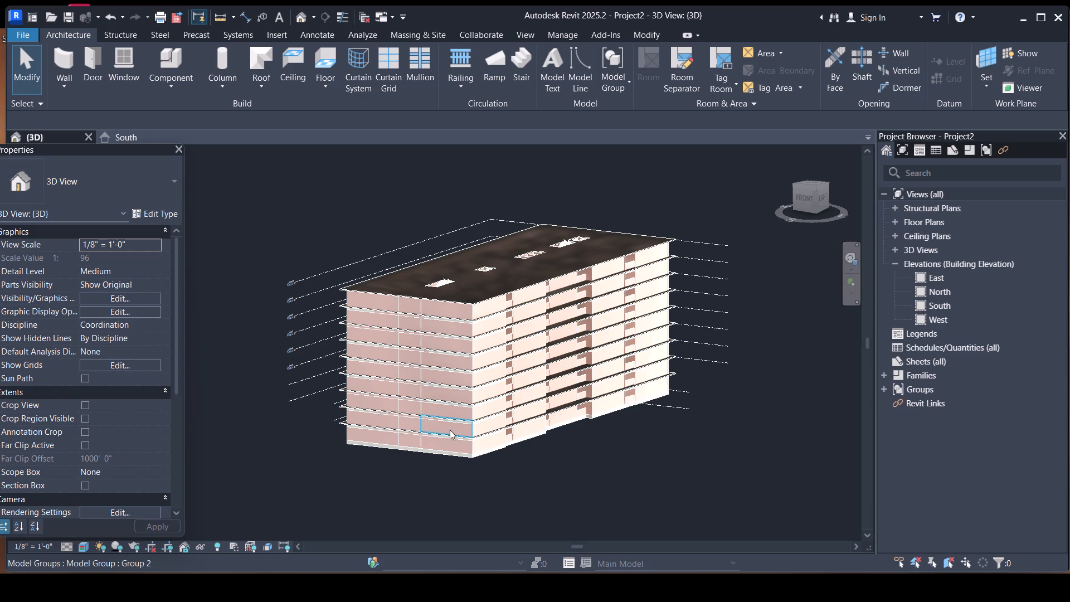
Select all instances of the Basic Wall 6" 2 type in the project, view its type properties, and clear the selection.
left_click(408, 444)
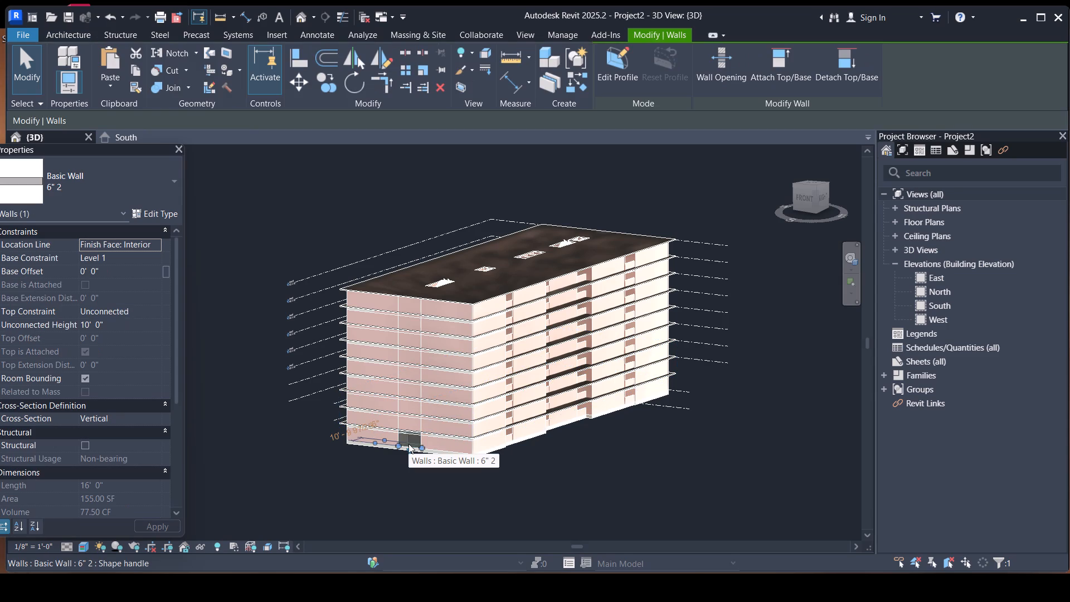
type("SA")
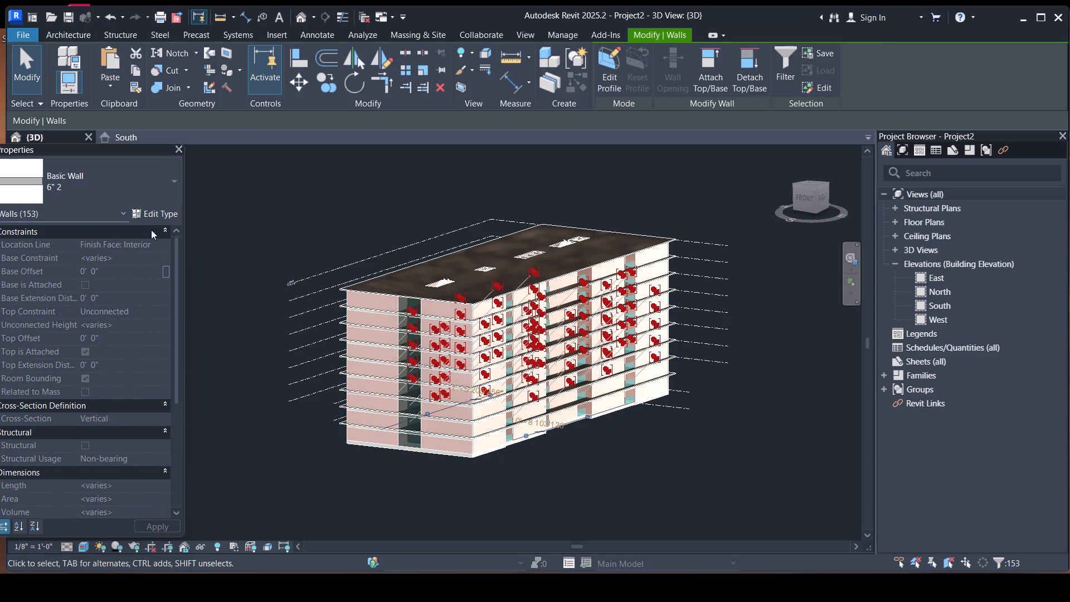
left_click(155, 255)
left_click(158, 216)
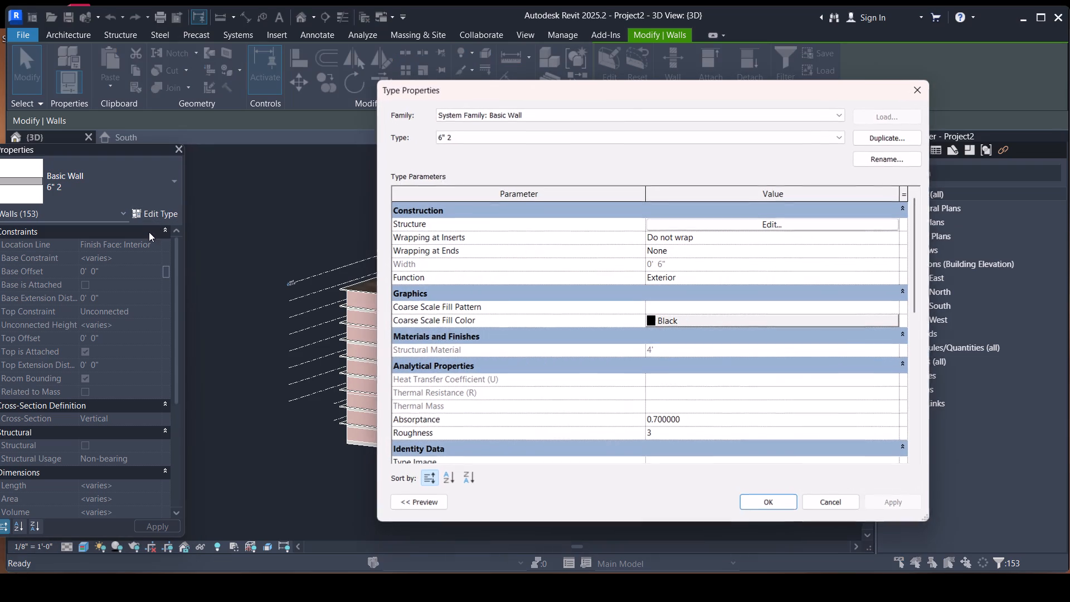
left_click(912, 93)
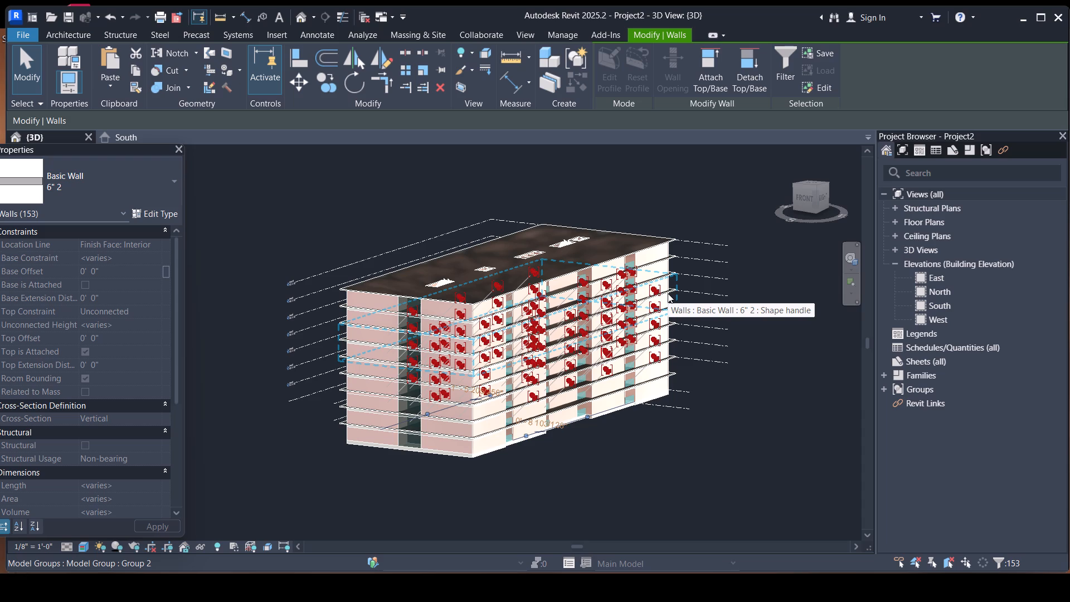
key("Escape")
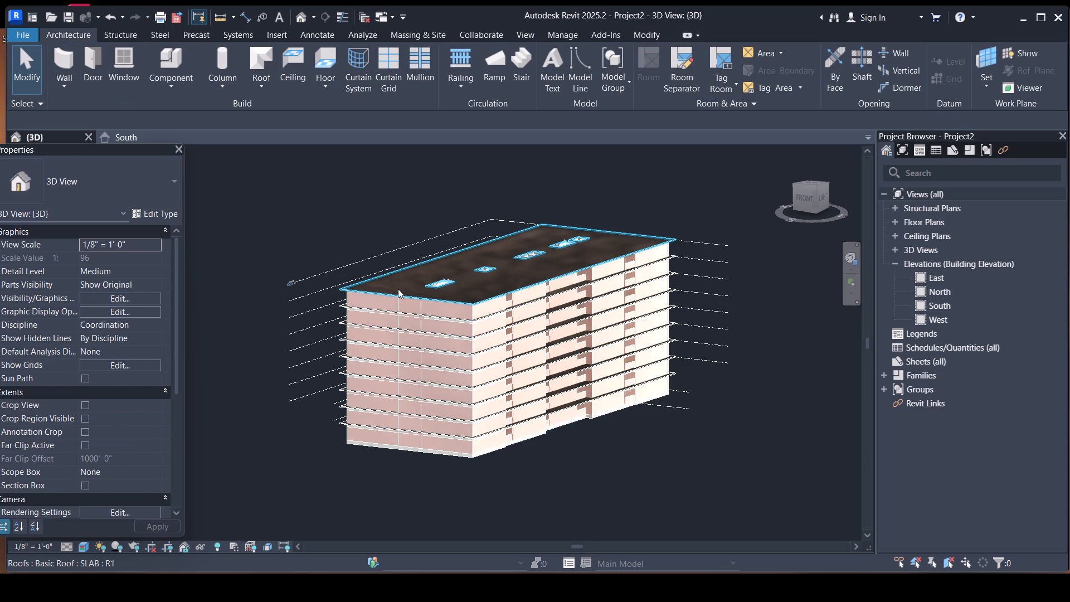
Examine the right facade's recesses and slab edges close up and the building's overall front-right view.
scroll(398, 289, "up", 4)
scroll(479, 235, "down", 7)
scroll(527, 289, "up", 2)
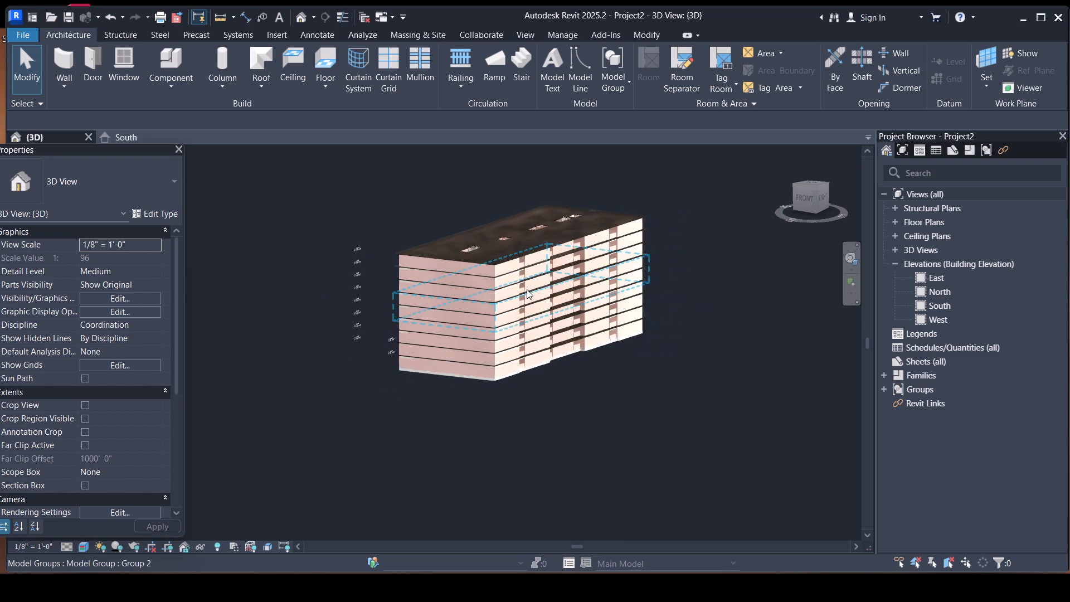
scroll(527, 289, "up", 5)
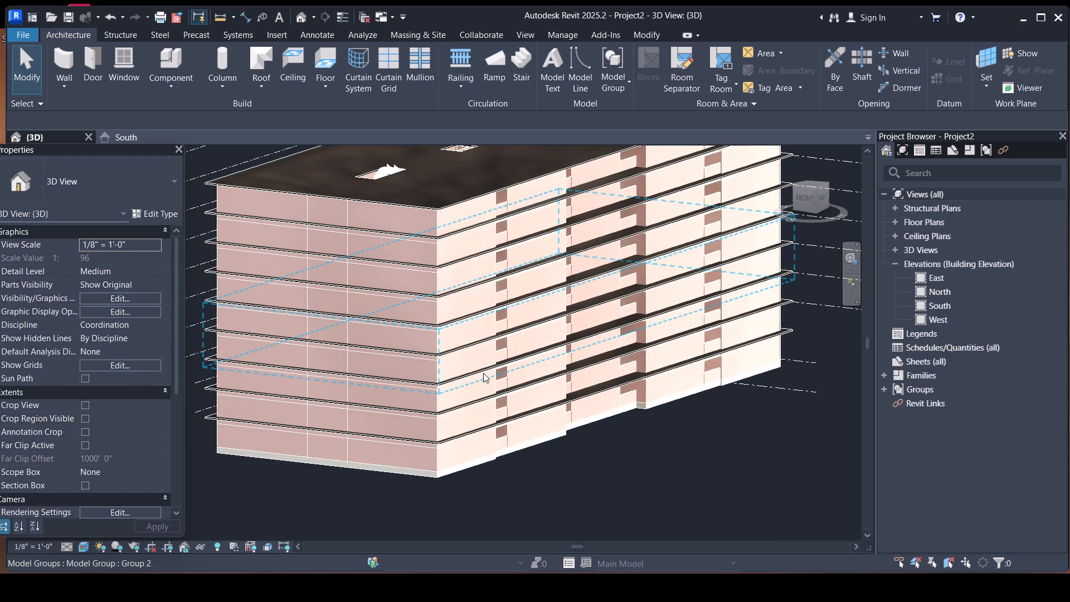
scroll(483, 359, "down", 1)
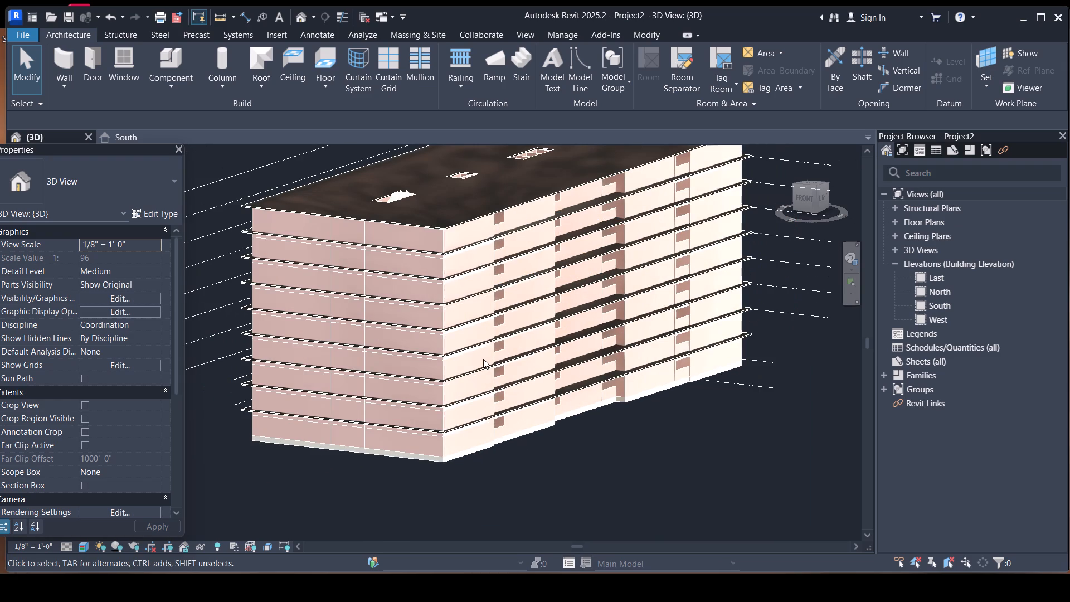
scroll(491, 328, "down", 3)
scroll(613, 365, "up", 4)
scroll(474, 352, "up", 5)
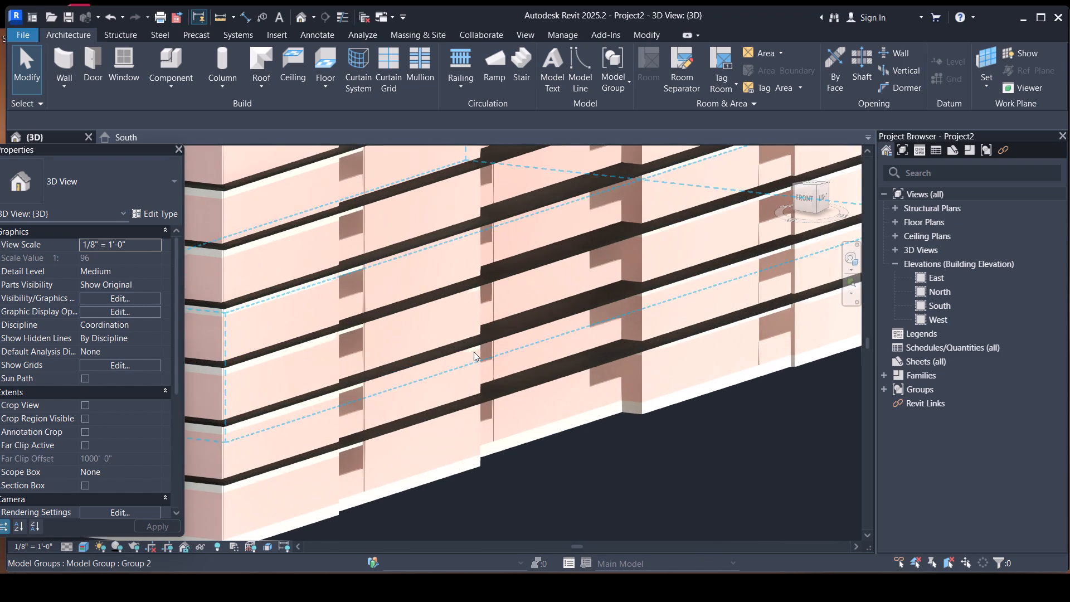
scroll(533, 396, "down", 4)
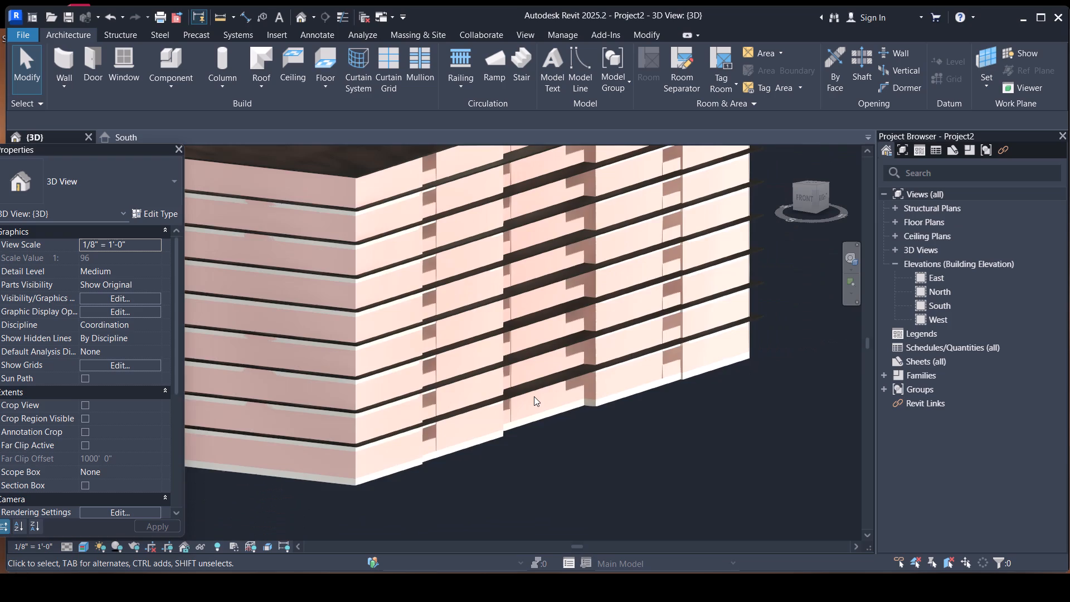
scroll(534, 396, "down", 2)
middle_click_drag(431, 424, 596, 425)
scroll(558, 393, "down", 3)
scroll(658, 332, "up", 5)
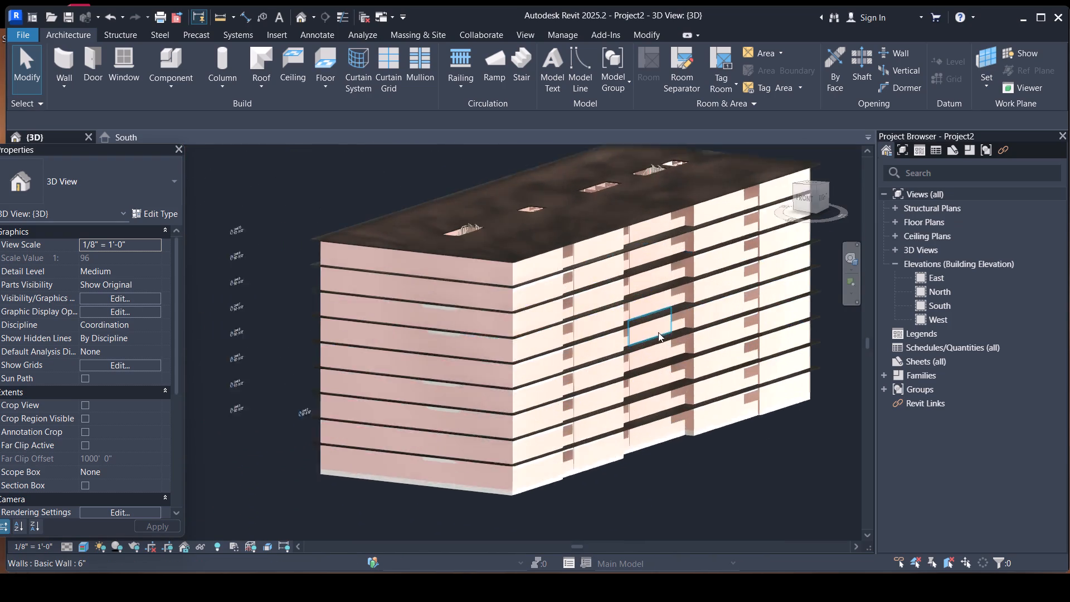
middle_click_drag(673, 279, 541, 311)
scroll(660, 203, "down", 2)
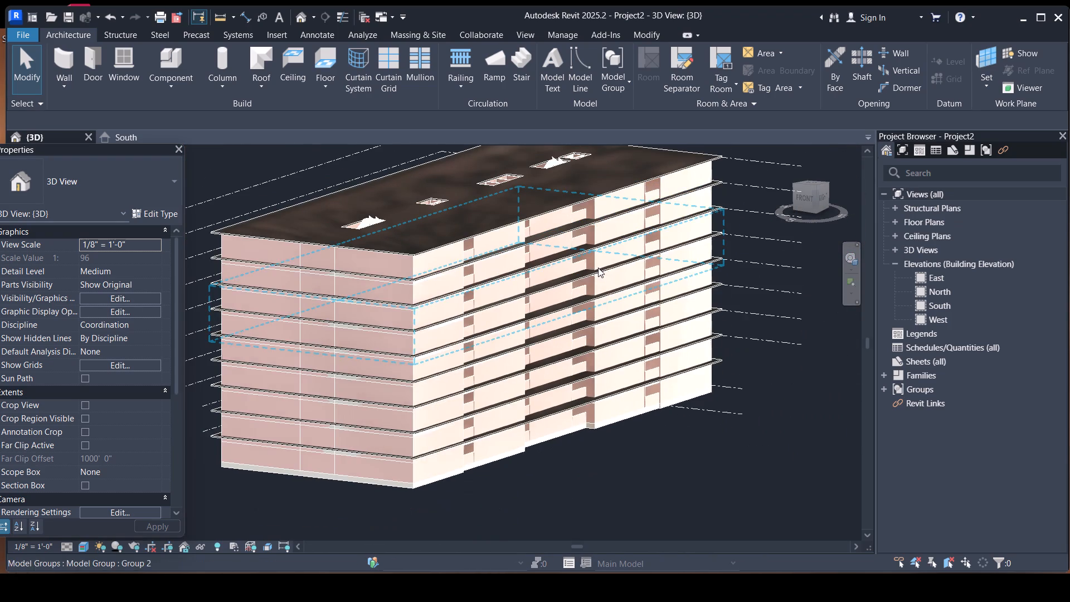
middle_click_drag(598, 268, 670, 284)
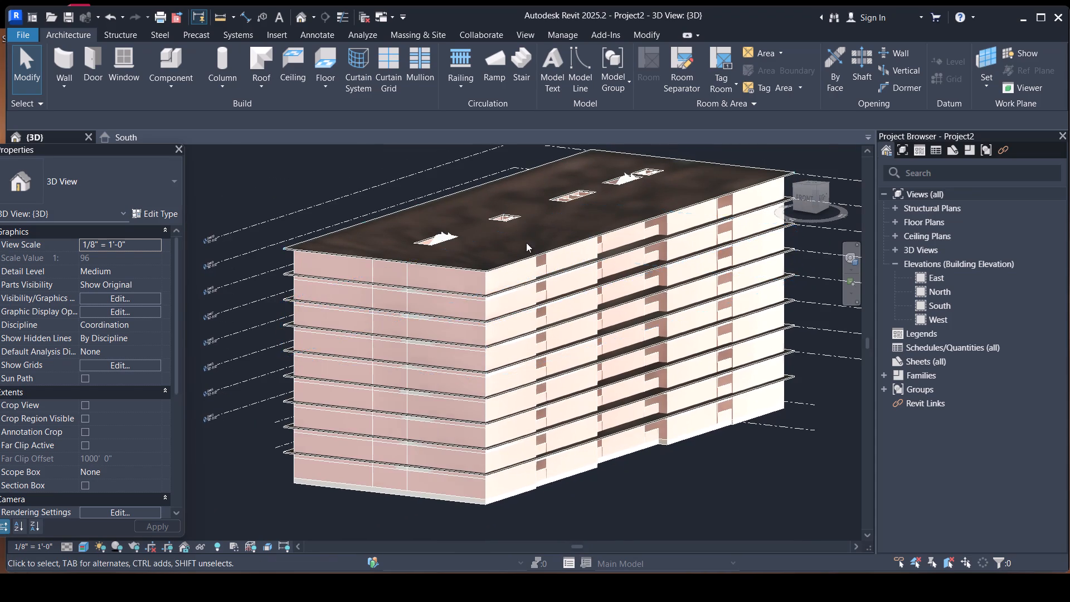
scroll(519, 242, "down", 2)
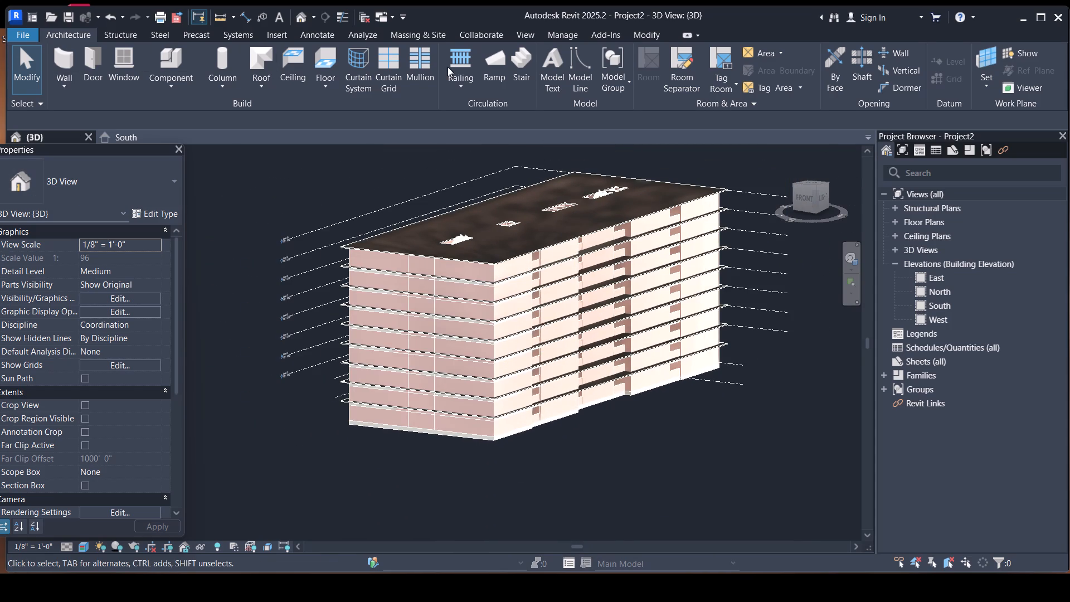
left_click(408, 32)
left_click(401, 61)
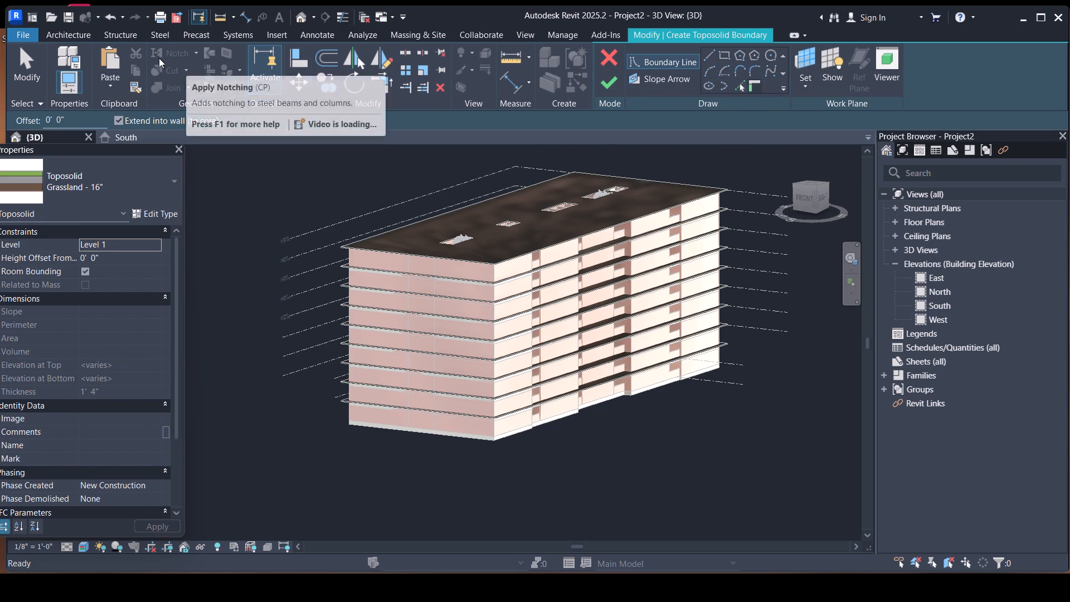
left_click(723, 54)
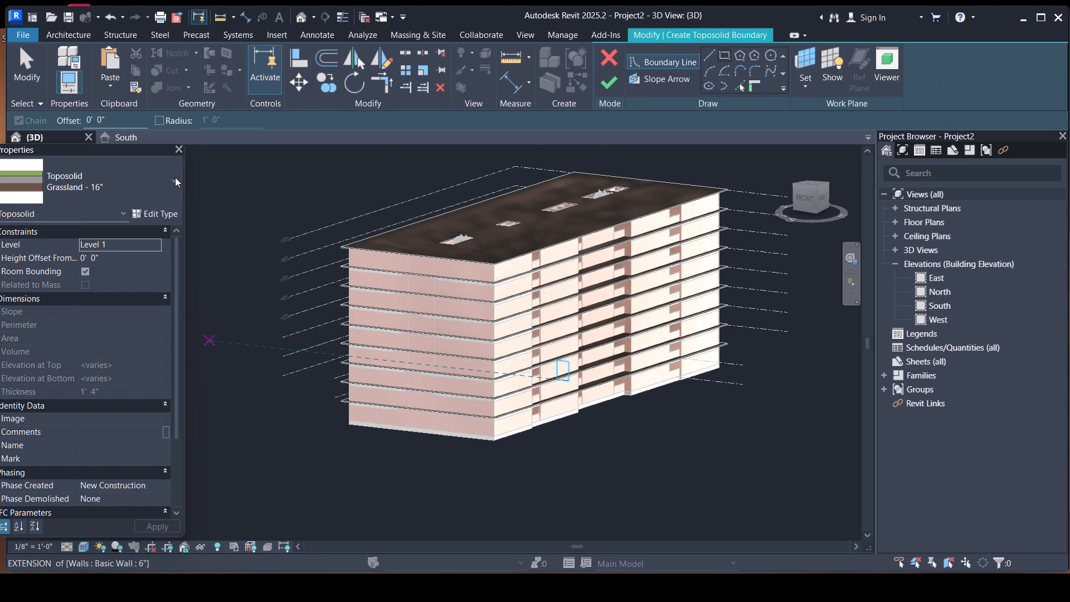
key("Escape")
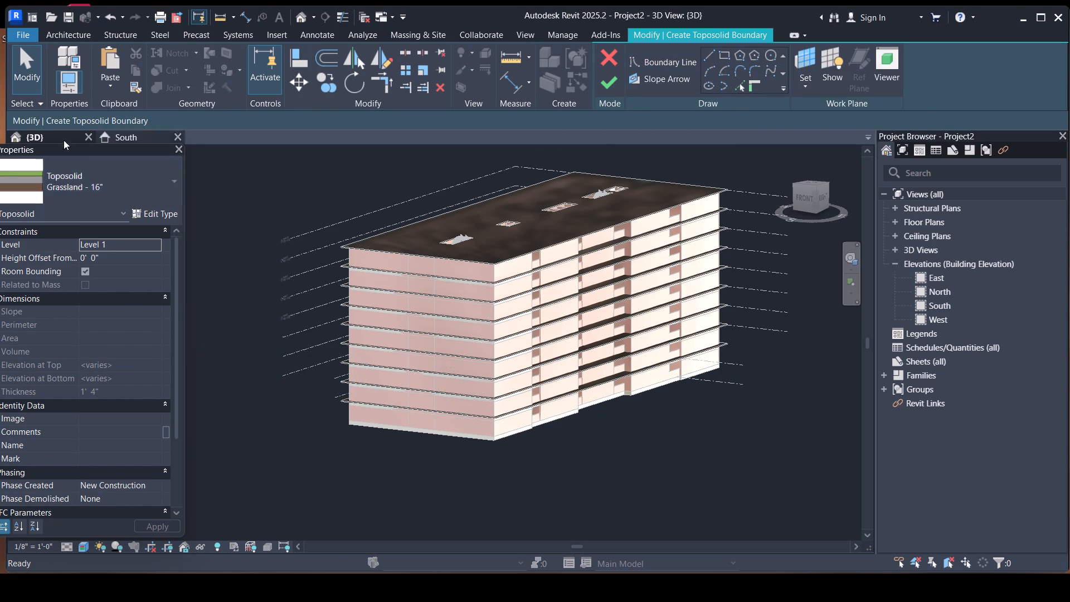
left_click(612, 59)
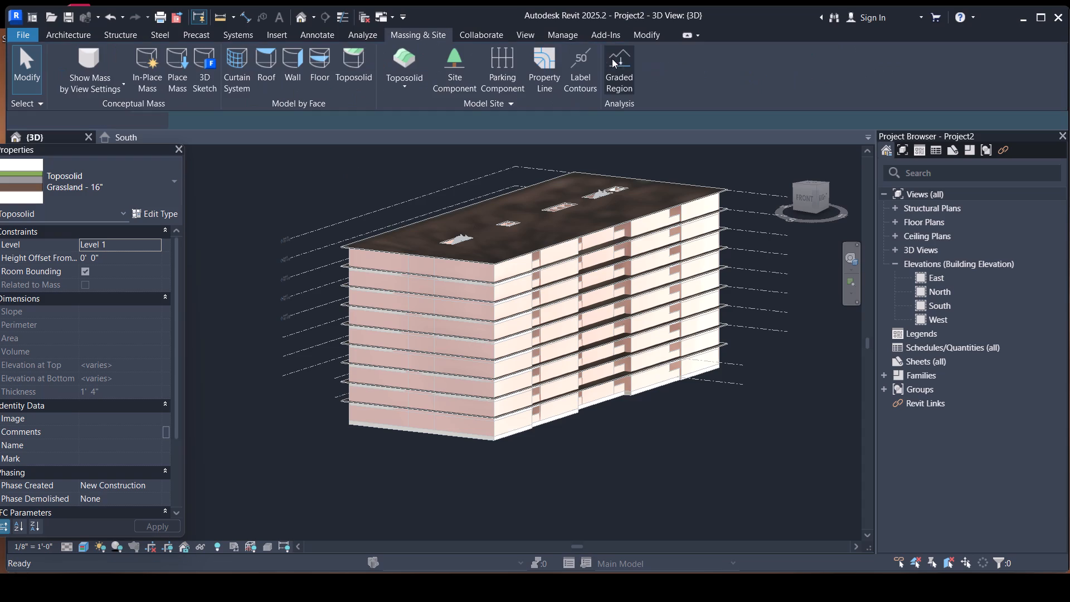
Inspect the properties of the uppermost level, Level 10, at the roof of the building and clear the selection.
left_click(307, 235)
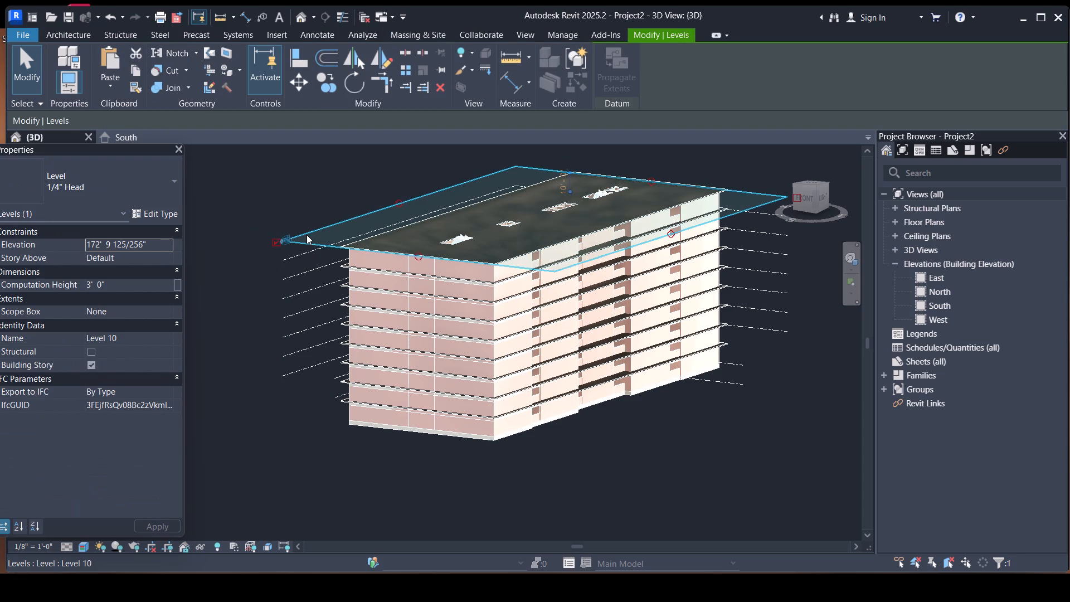
key("Escape")
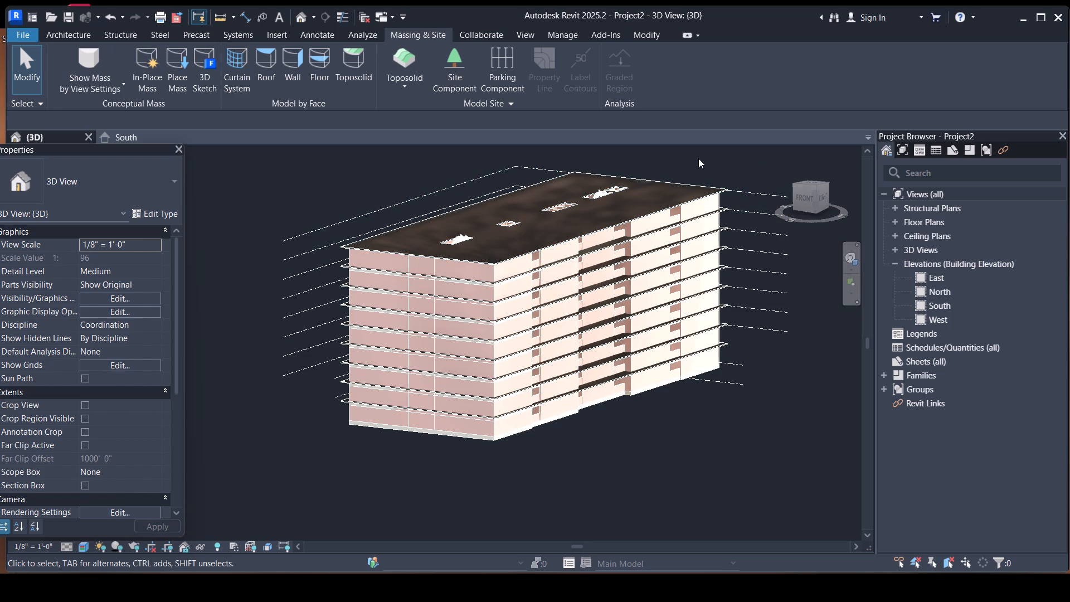
left_click(40, 36)
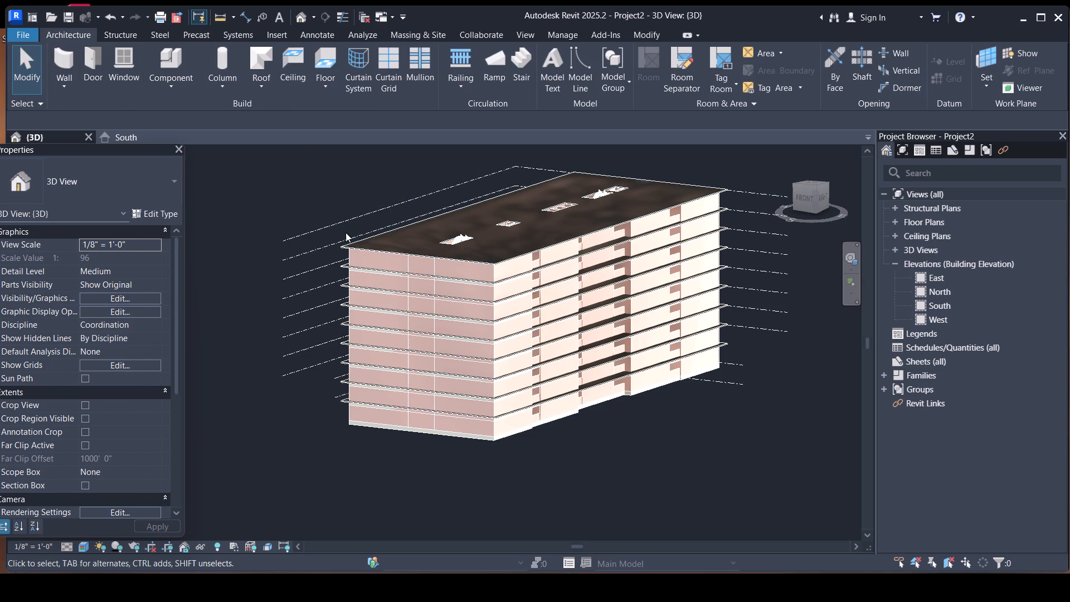
left_click(319, 234)
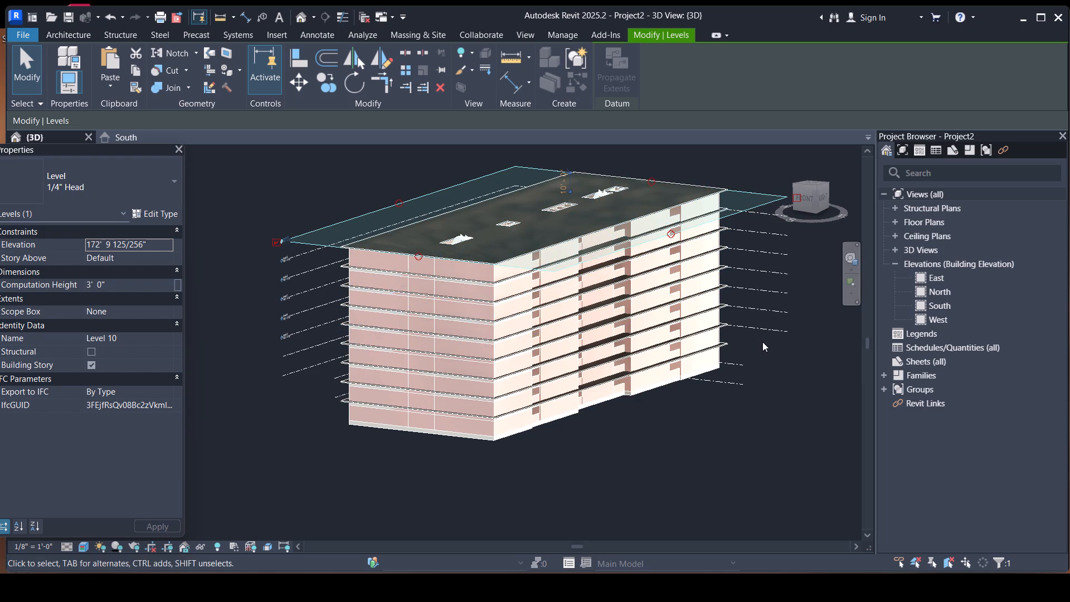
key("Escape")
Inspect the front facade close up, checking the Level 3 storey group and the ground-floor Basic Wall 6" 2 segment, and clear the selection.
scroll(701, 229, "up", 1)
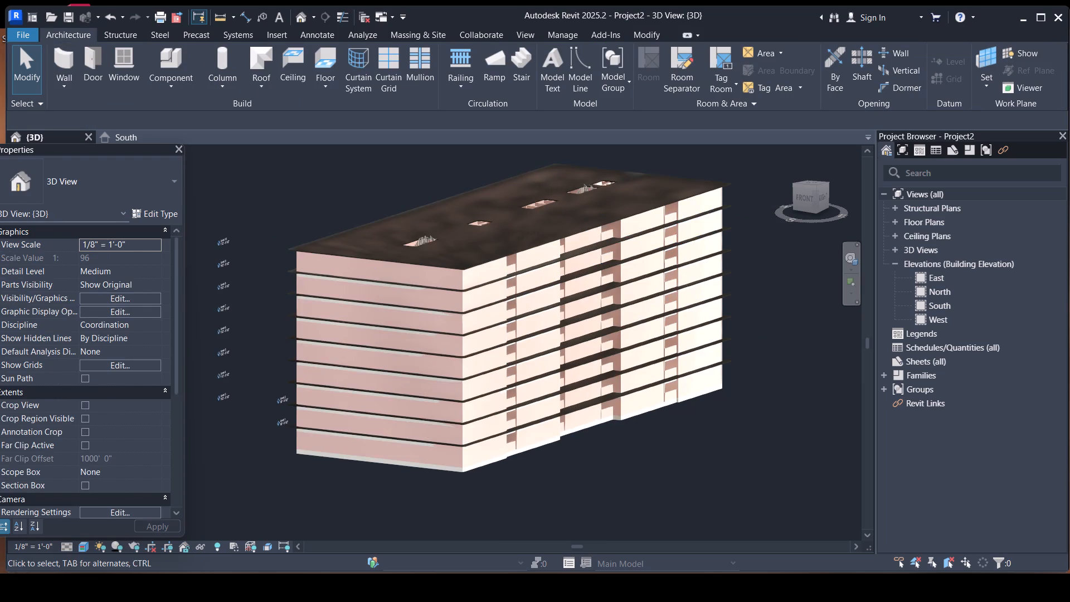
scroll(389, 385, "up", 5)
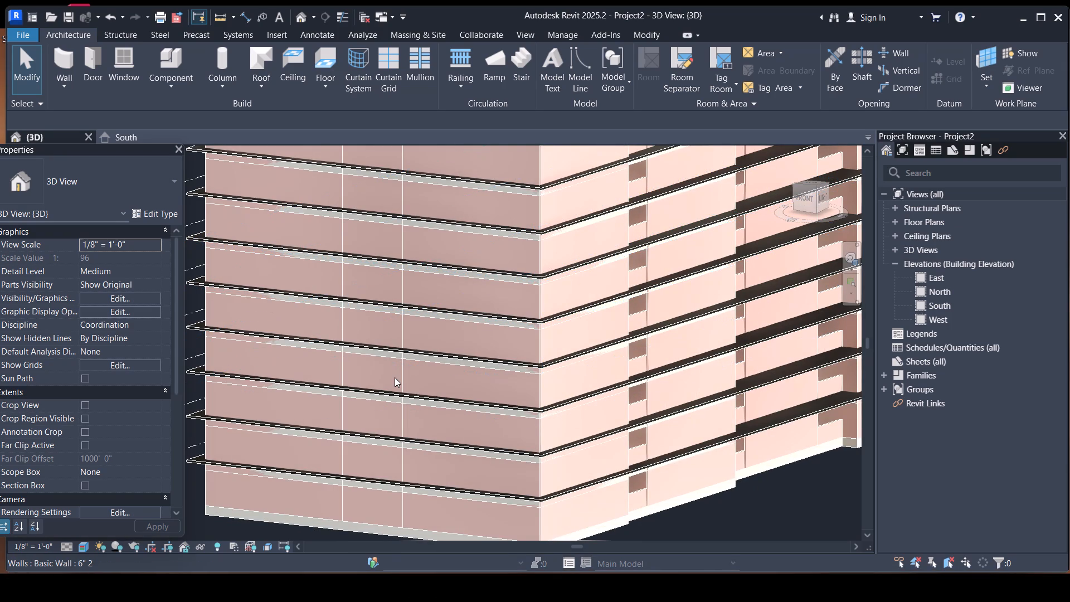
left_click(394, 358)
key("Escape")
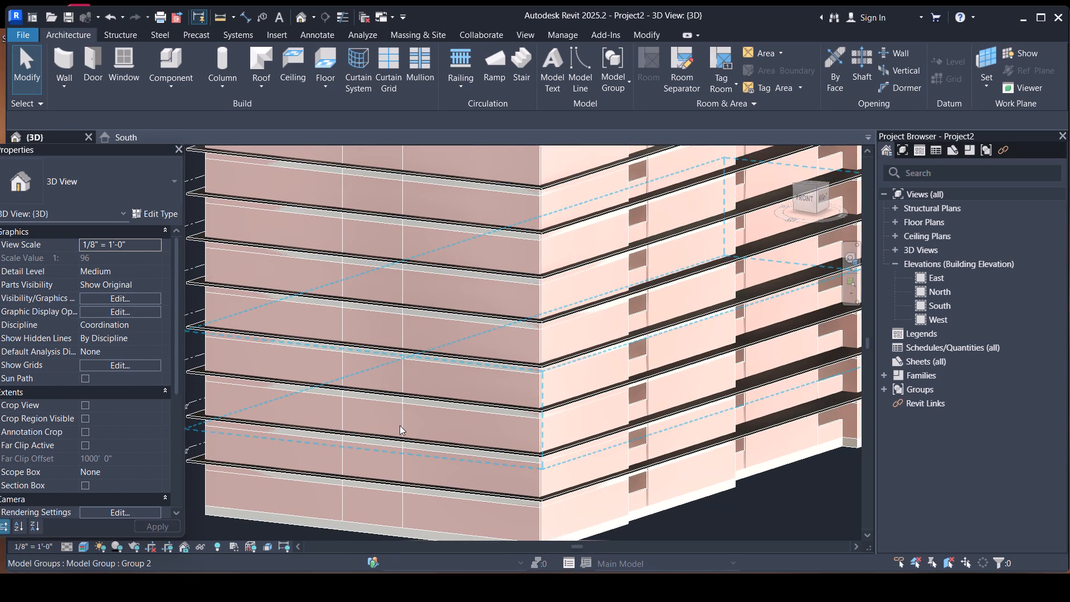
left_click(400, 425)
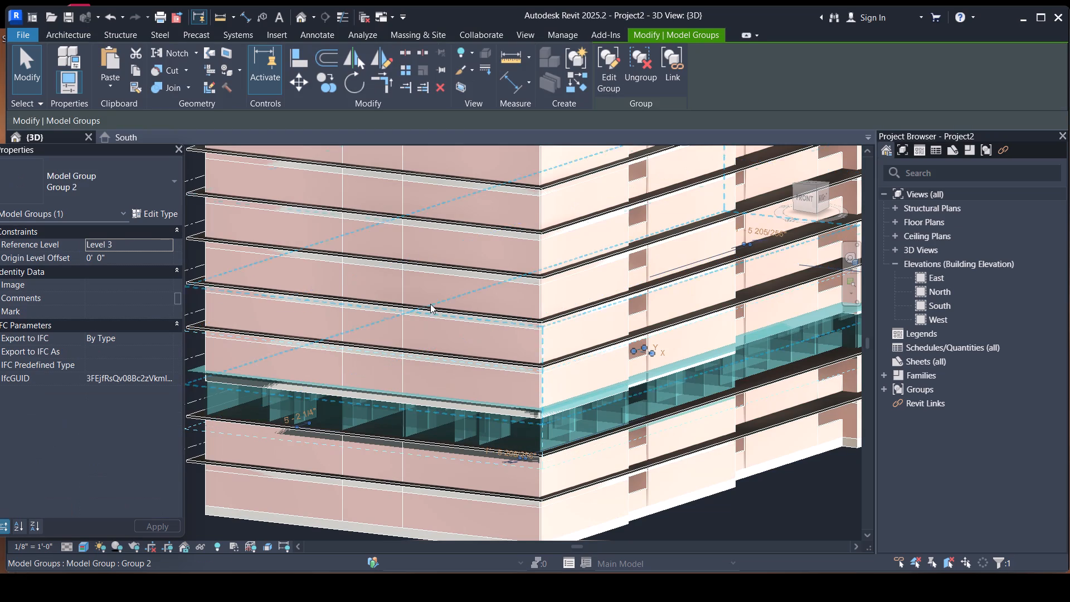
key("Escape")
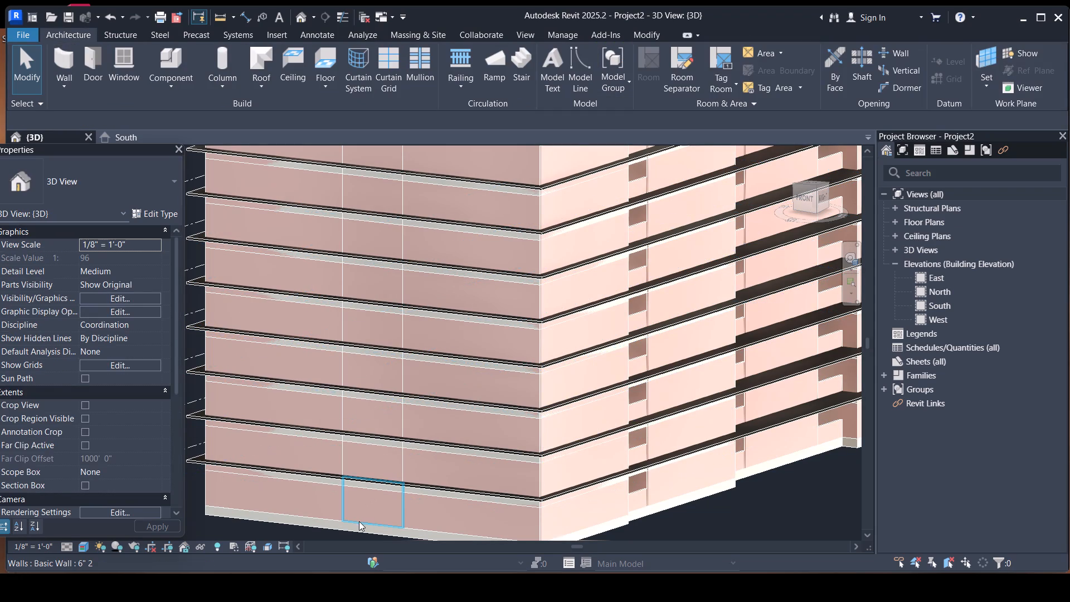
left_click(359, 521)
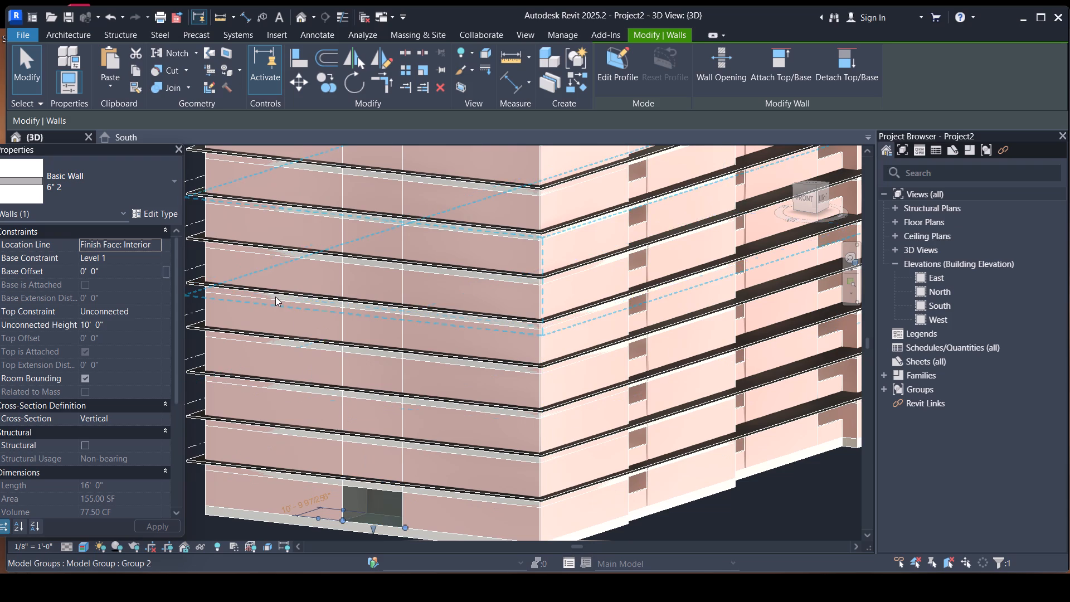
scroll(275, 297, "down", 2)
scroll(338, 415, "up", 2)
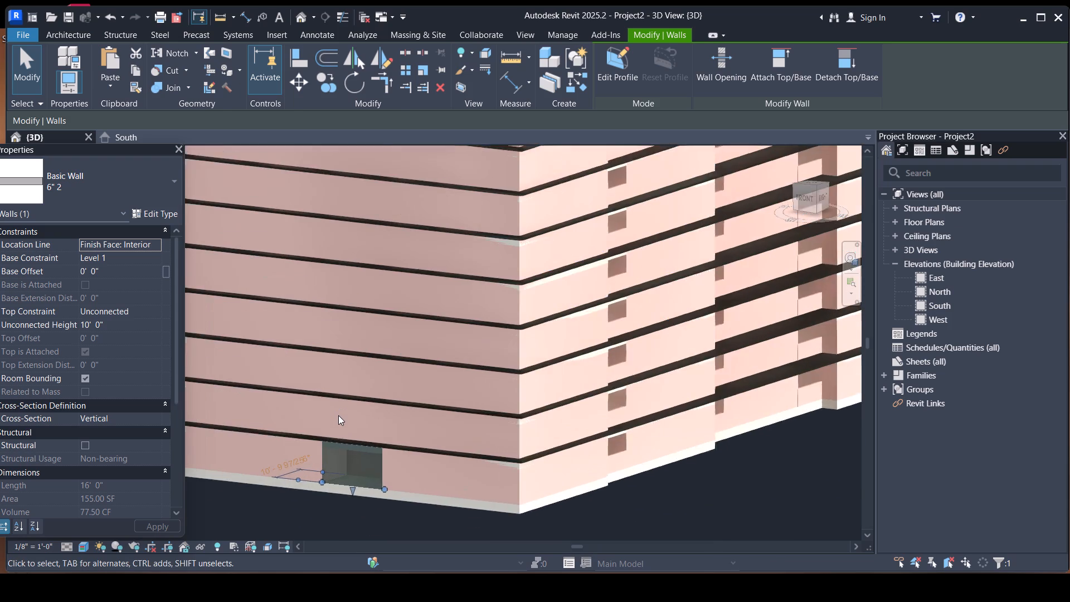
scroll(338, 415, "up", 1)
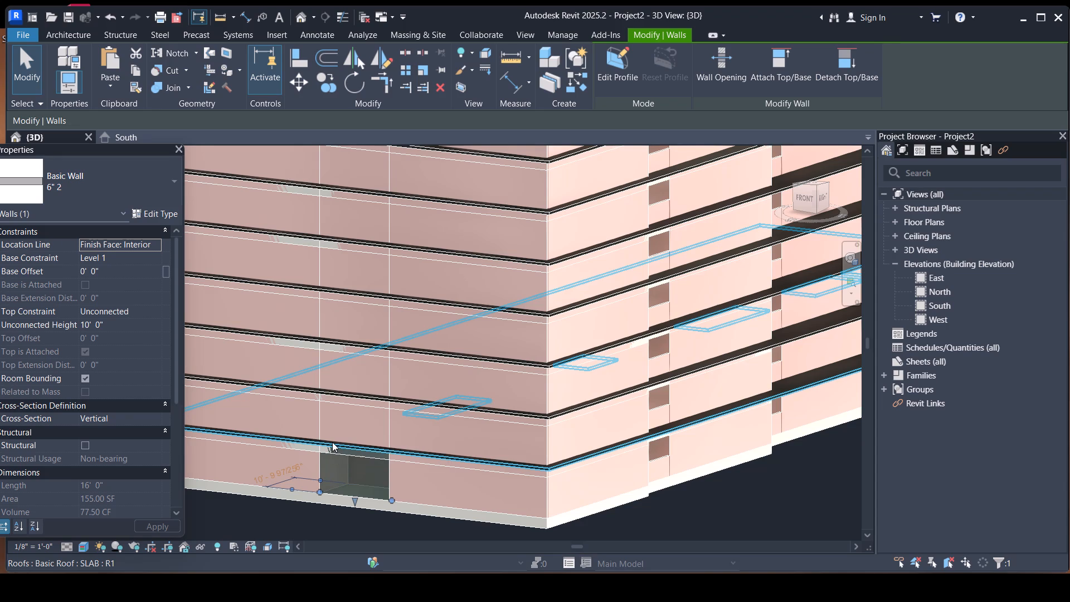
key("Escape")
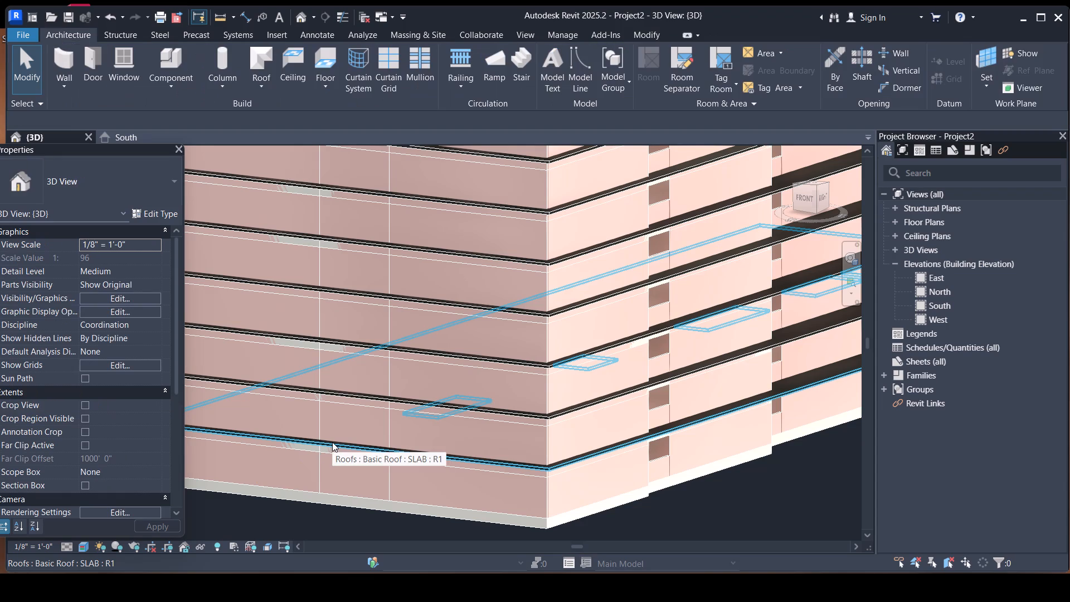
Examine the whole building's stacked storeys from the front-right corner and along the right facade.
scroll(342, 323, "down", 5)
scroll(444, 344, "down", 3)
scroll(518, 334, "down", 1)
middle_click_drag(529, 334, 547, 400)
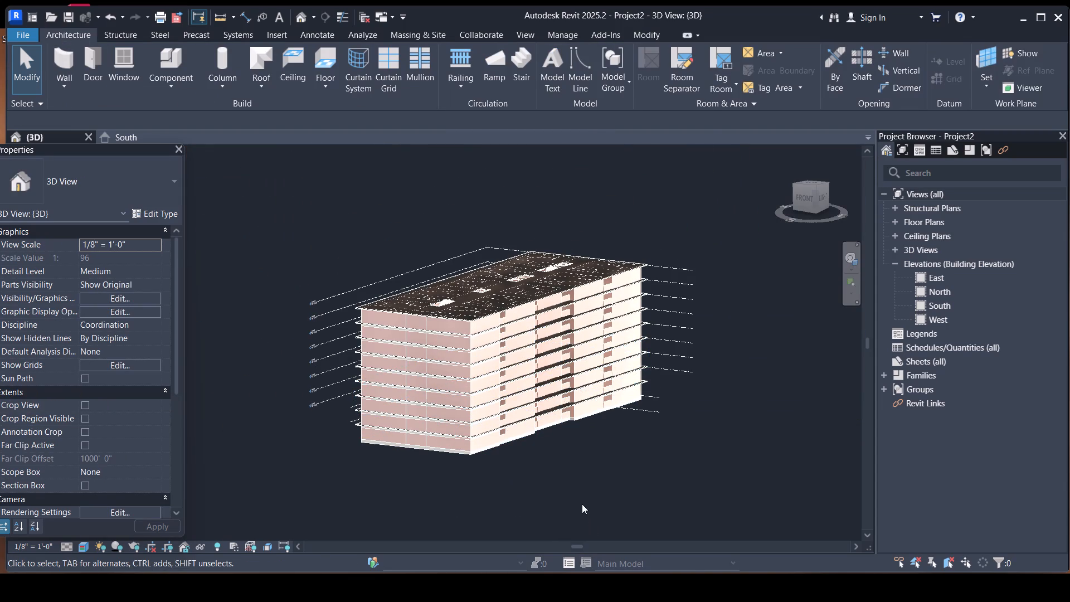
middle_click_drag(565, 486, 523, 442, "shift")
scroll(554, 344, "up", 4)
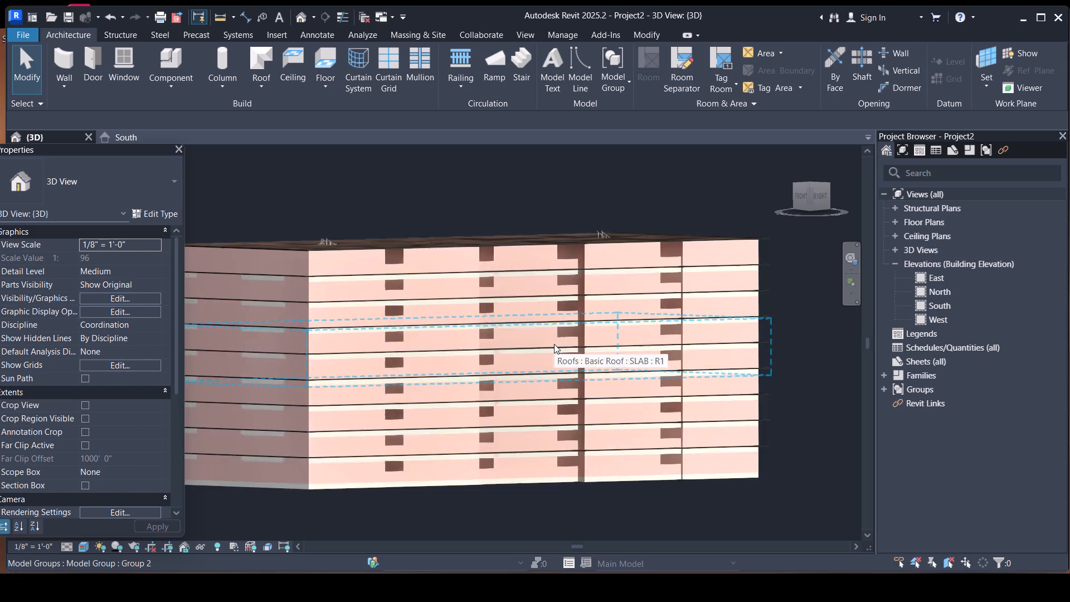
scroll(554, 344, "down", 6)
middle_click_drag(446, 453, 502, 479, "shift")
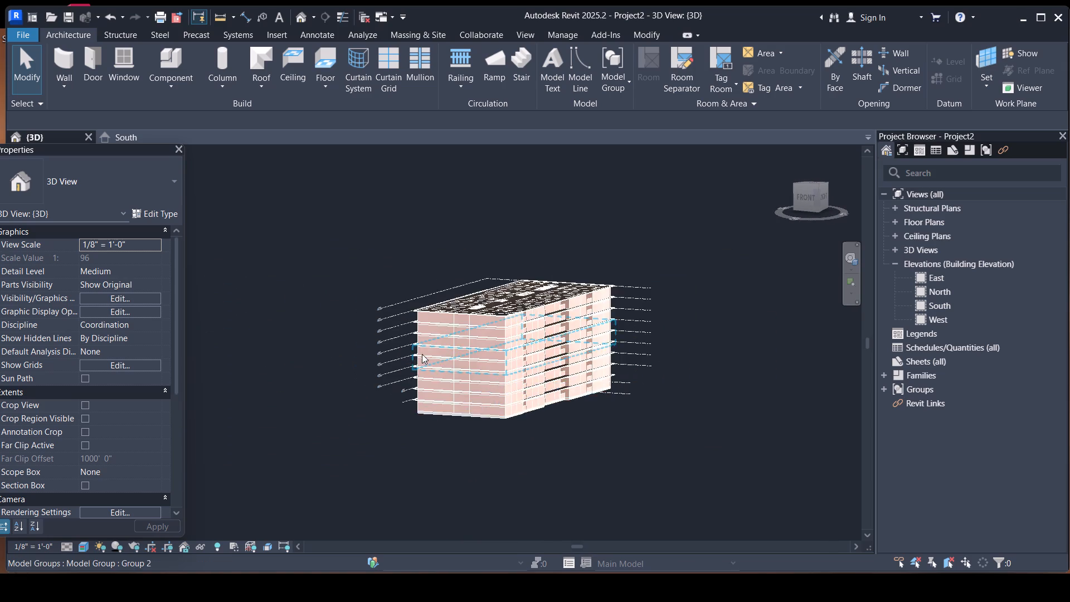
scroll(421, 353, "up", 5)
scroll(431, 323, "down", 4)
scroll(600, 443, "down", 1)
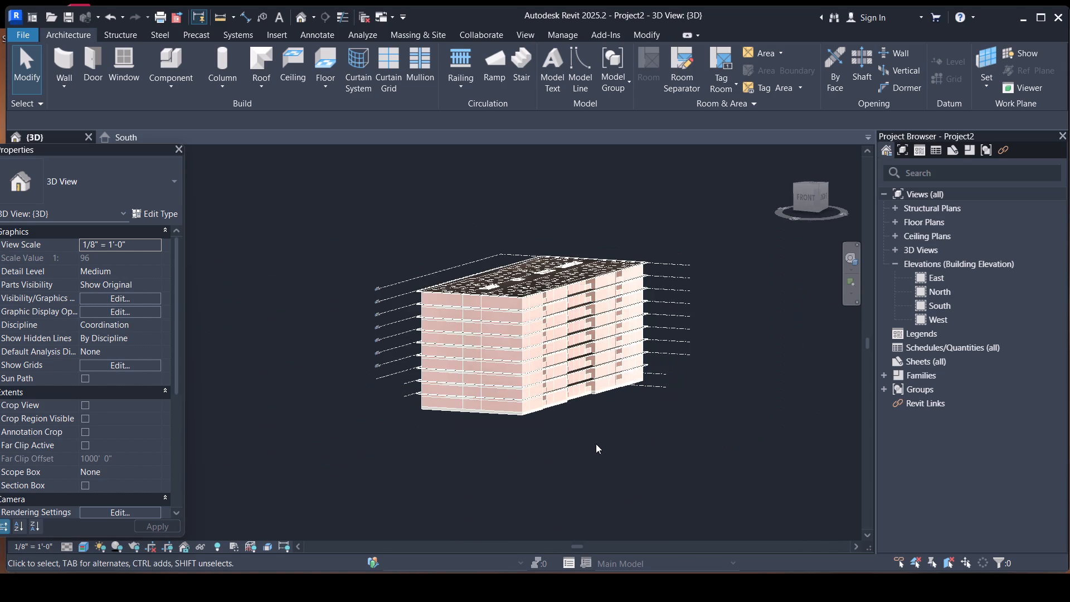
middle_click_drag(591, 444, 570, 458)
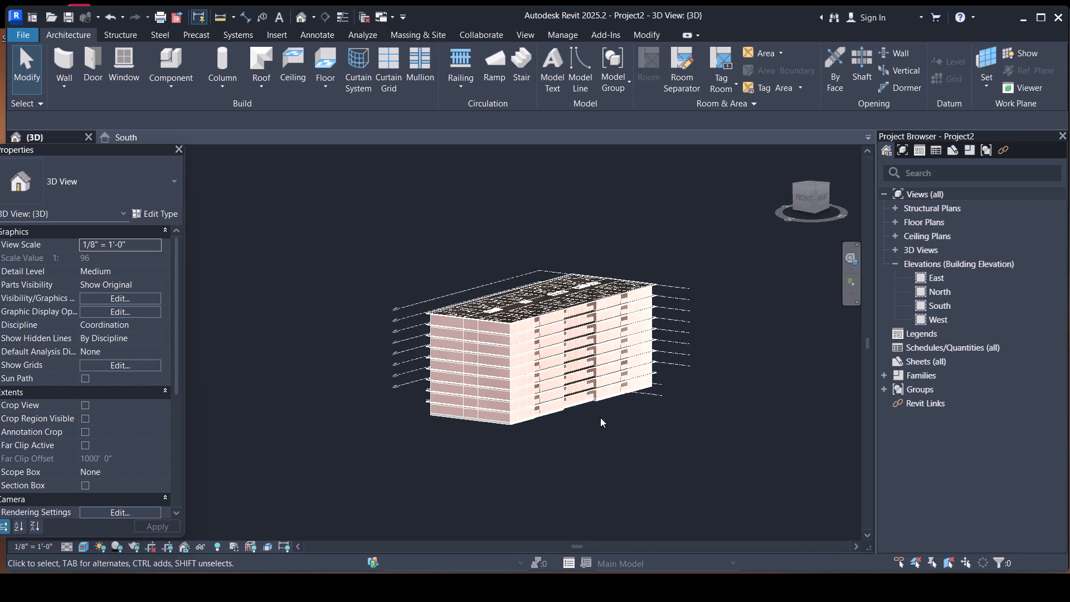
Examine the roof, its openings and the right facade of the whole building from above.
middle_click_drag(597, 407, 630, 510, "shift")
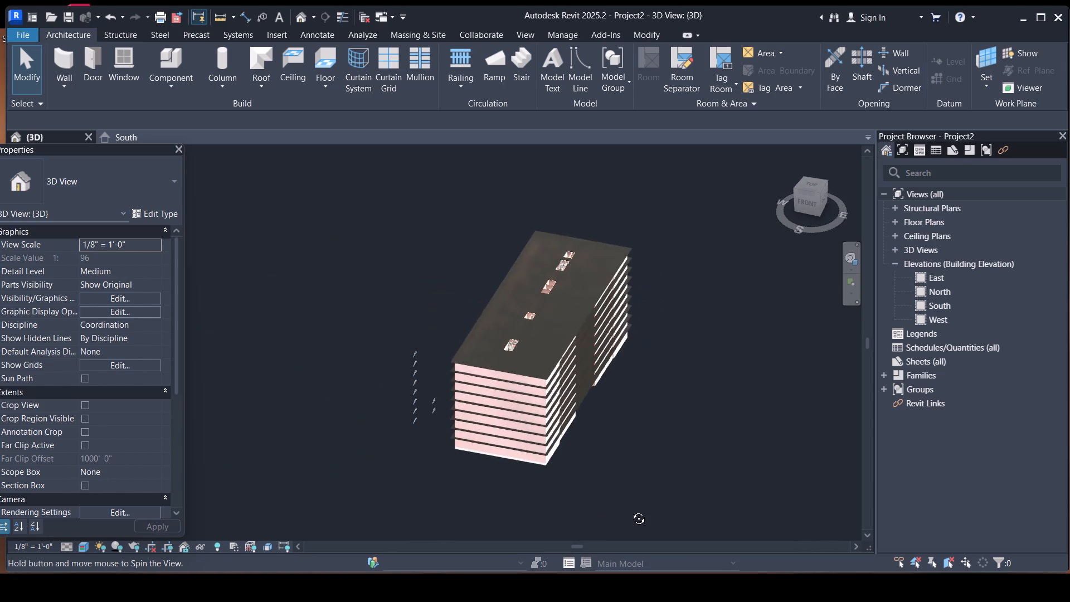
middle_click_drag(630, 510, 622, 510, "shift")
scroll(534, 360, "up", 4)
scroll(454, 330, "down", 3)
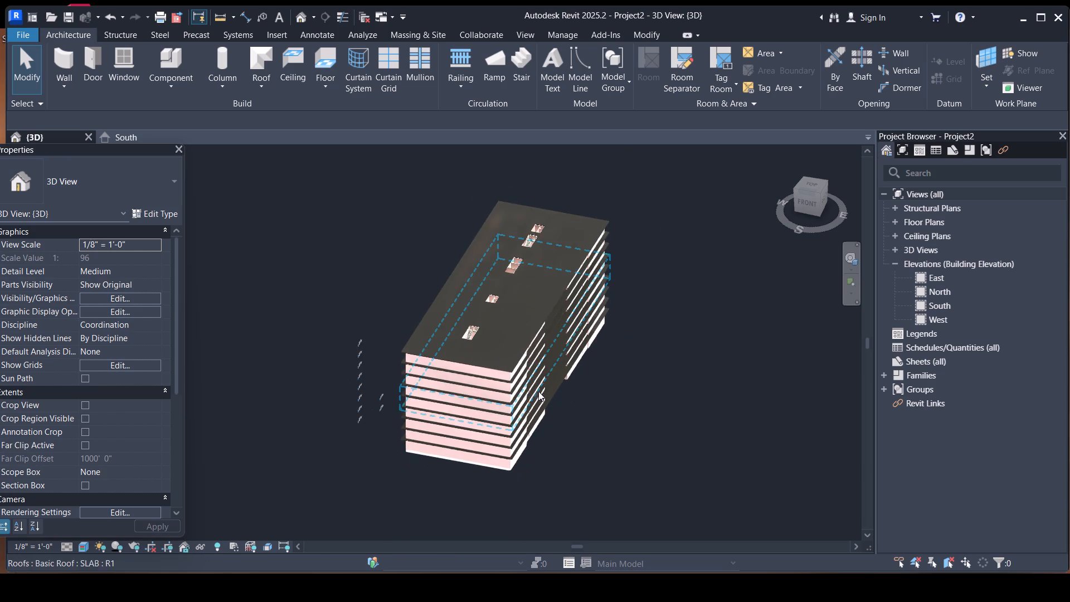
middle_click_drag(586, 437, 509, 408, "shift")
scroll(523, 353, "up", 5)
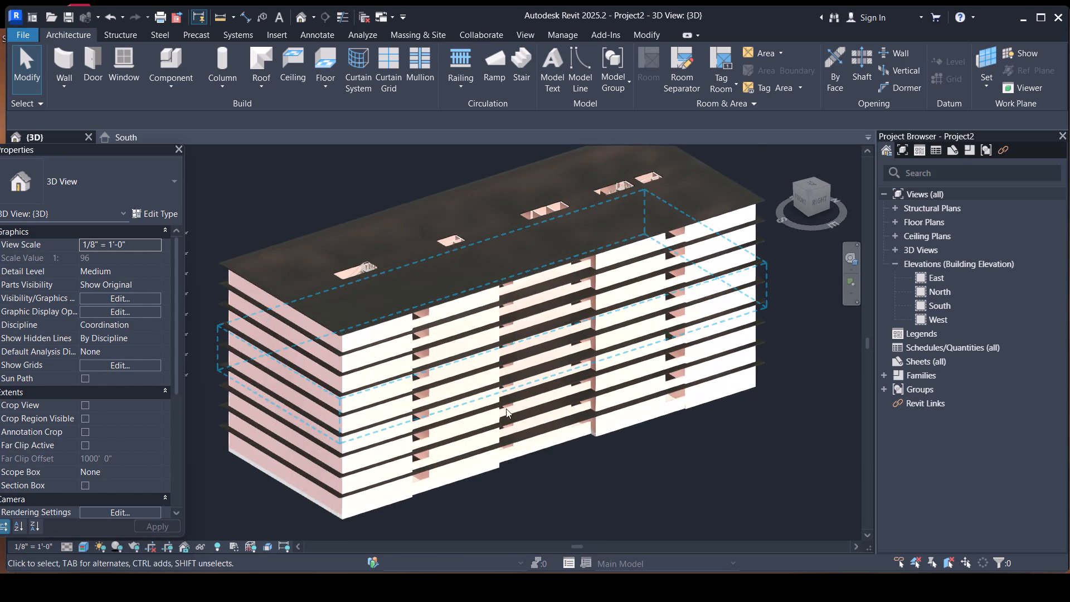
scroll(568, 361, "down", 6)
middle_click_drag(415, 464, 442, 483, "shift")
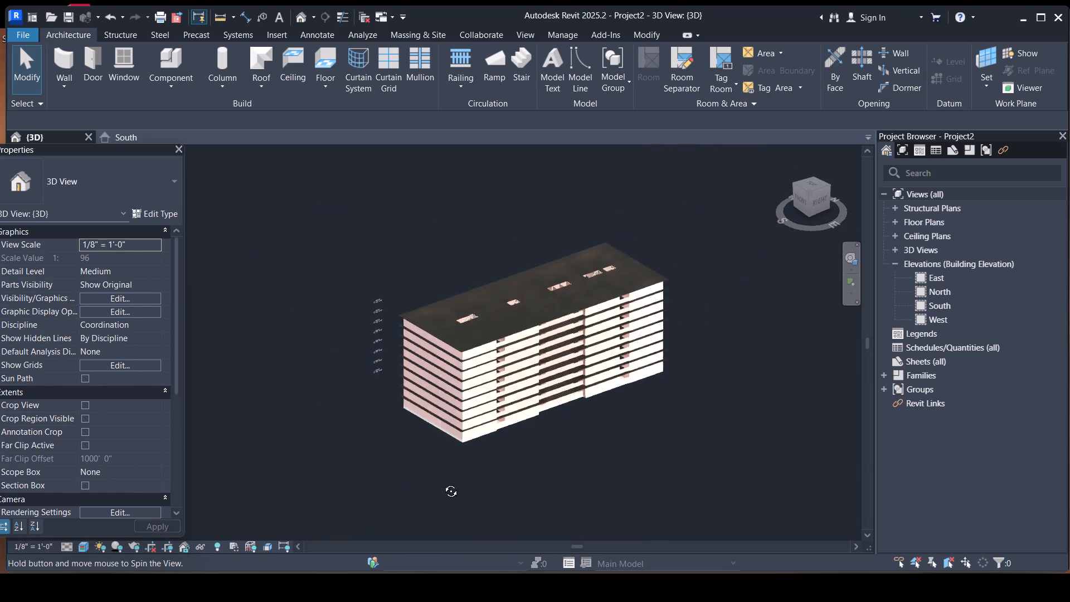
middle_click_drag(442, 483, 492, 488, "shift")
Inspect the Level 5 storey group and the top roof slab on Level 10 through their properties, and clear the selection.
scroll(512, 405, "up", 3)
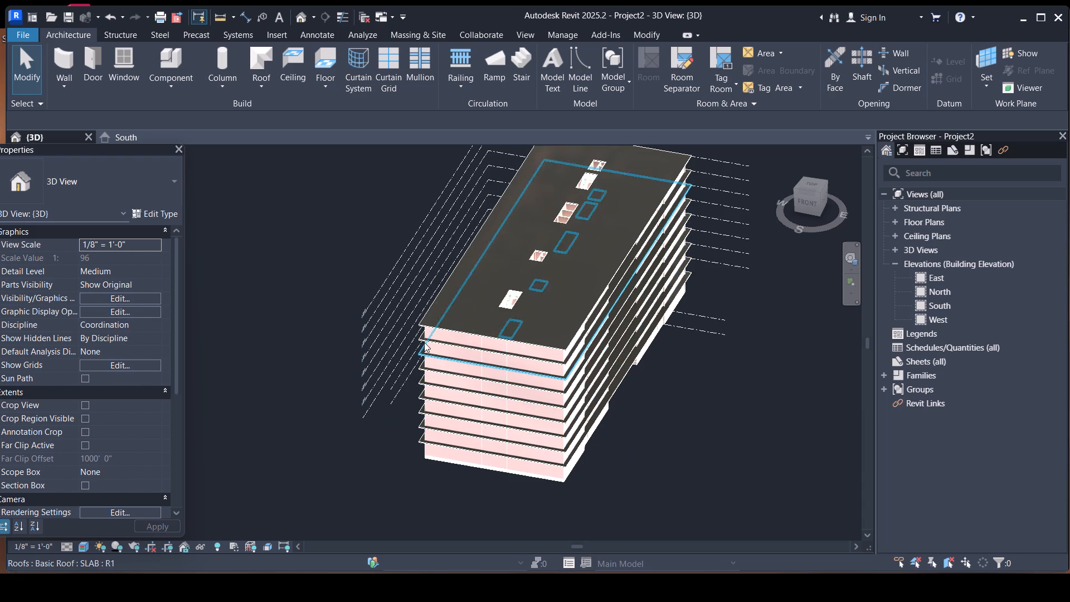
left_click(499, 332)
left_click(492, 336)
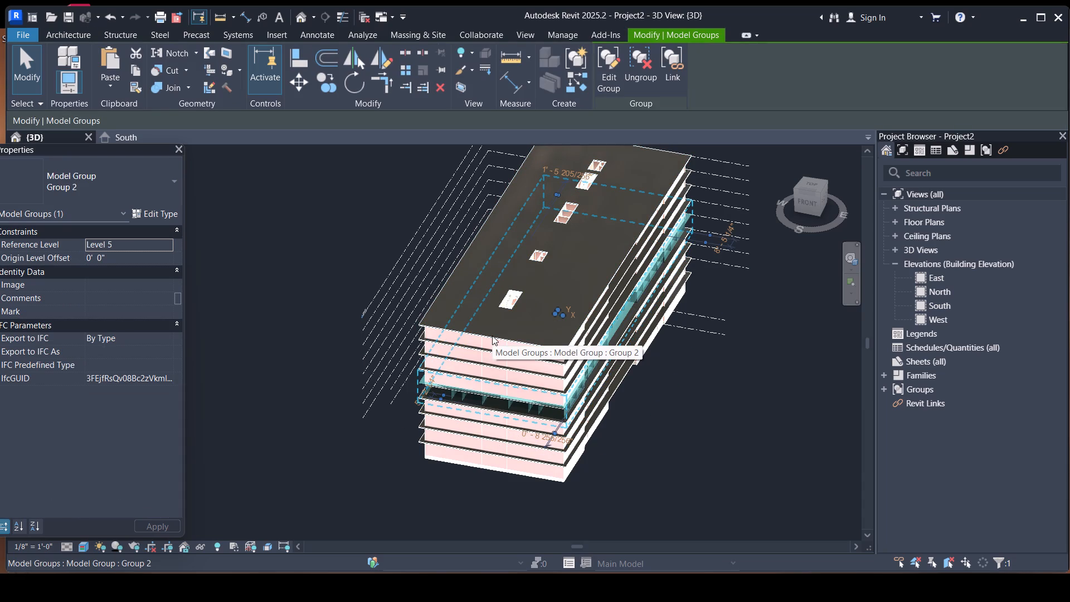
key("Escape")
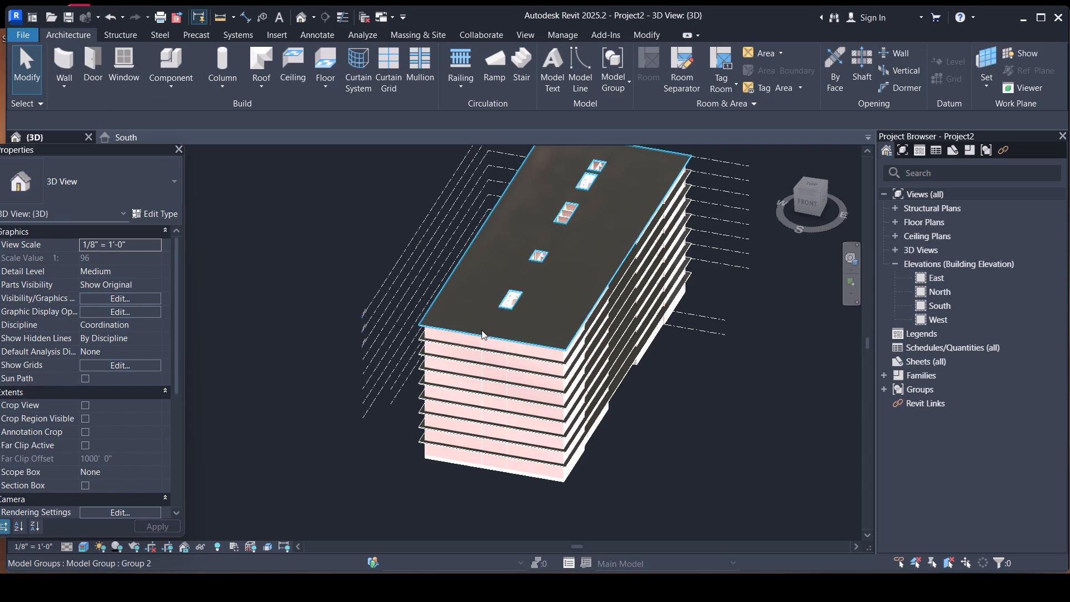
left_click(481, 330)
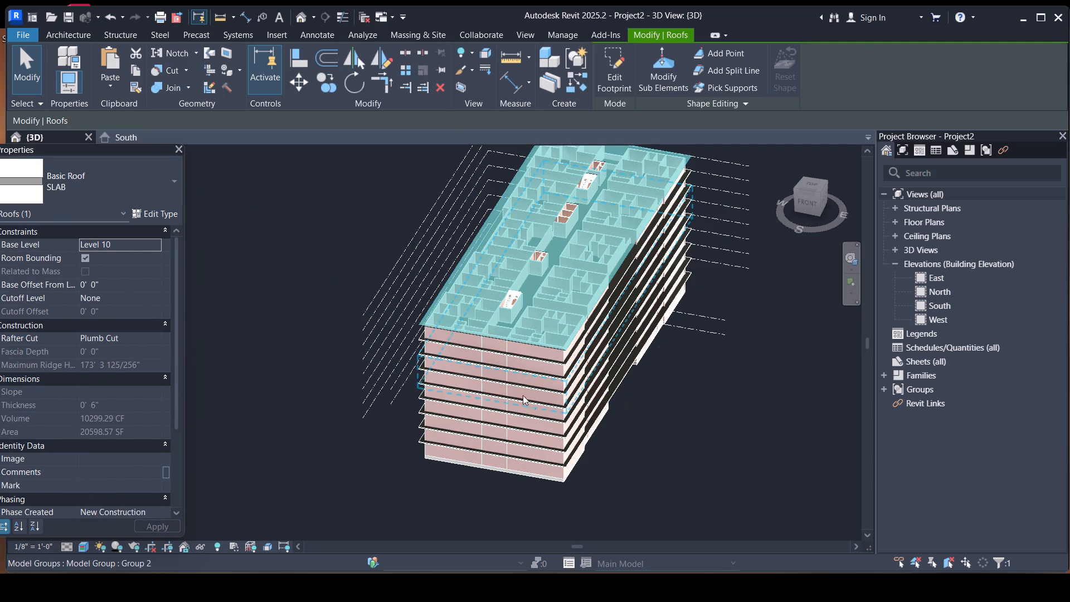
key("Escape")
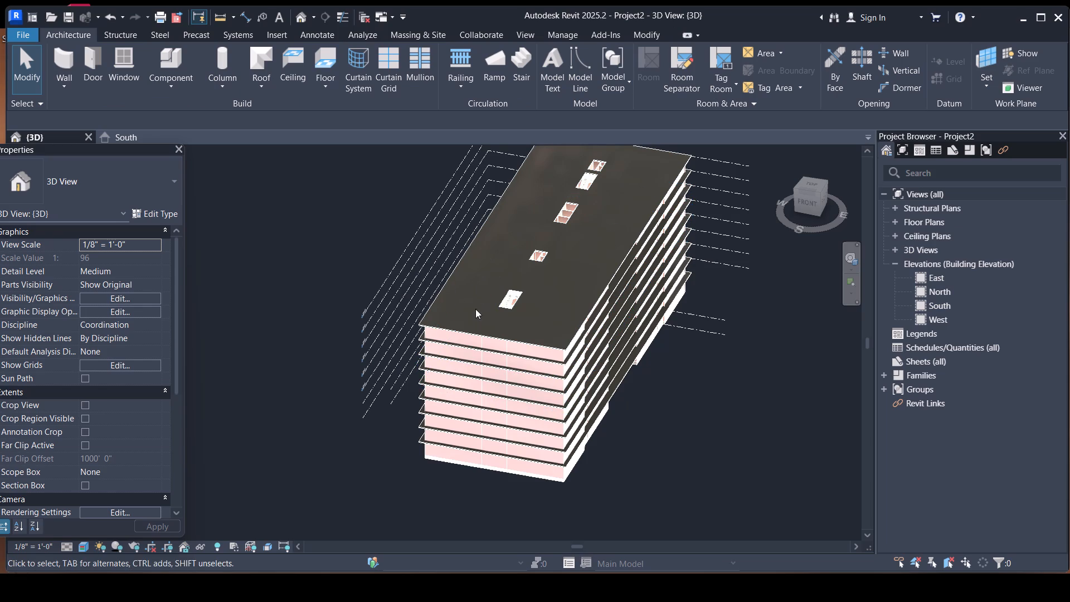
left_click(478, 332)
key("Escape")
left_click(529, 339)
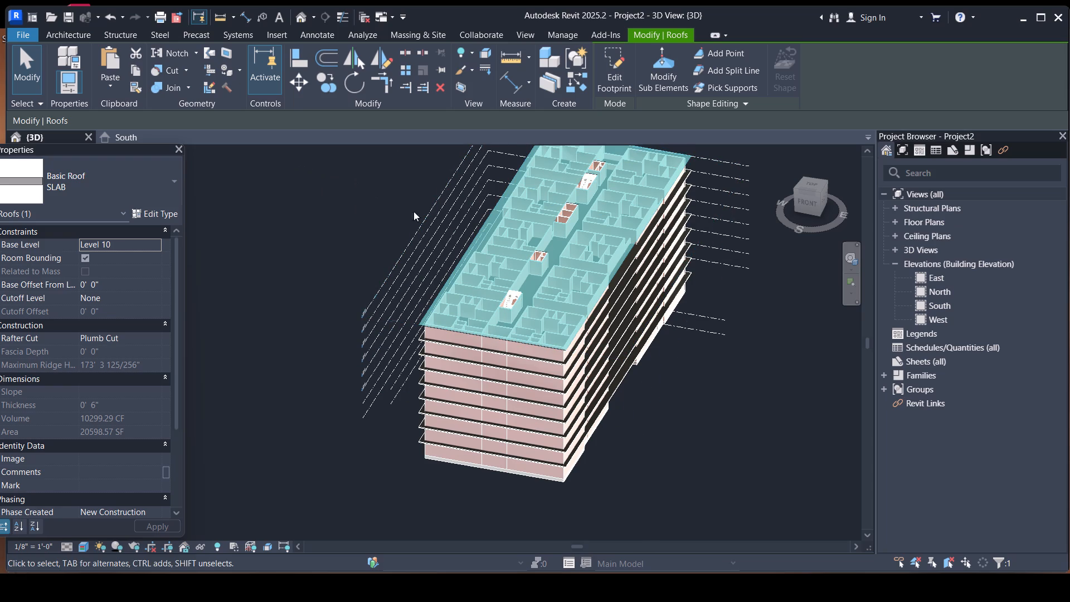
left_click(495, 306)
key("Escape")
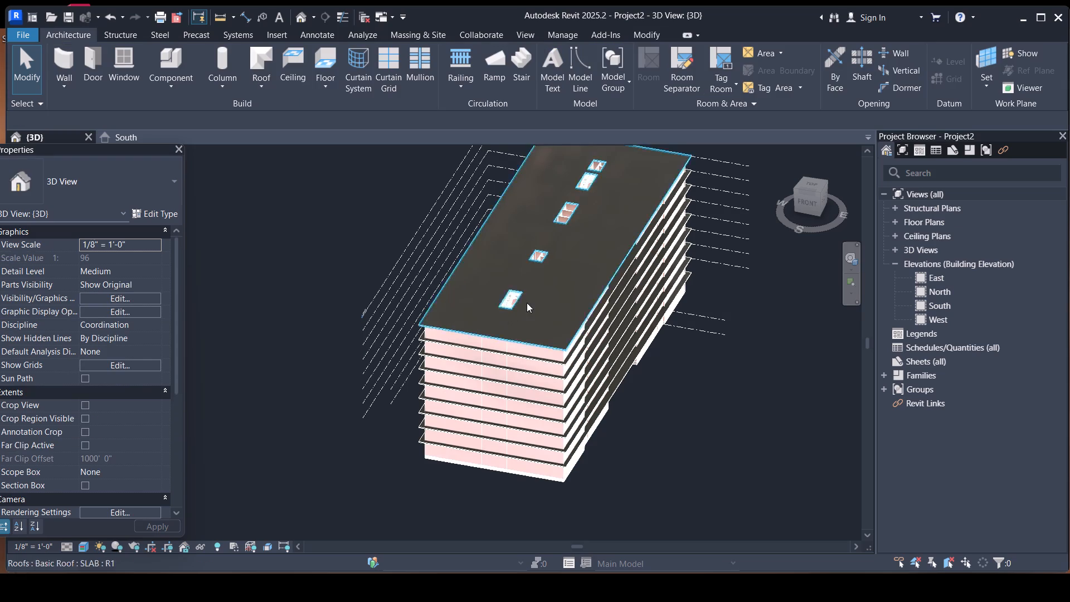
Select the shaft opening in the top roof slab and examine its cuts and properties from above.
left_click(513, 302)
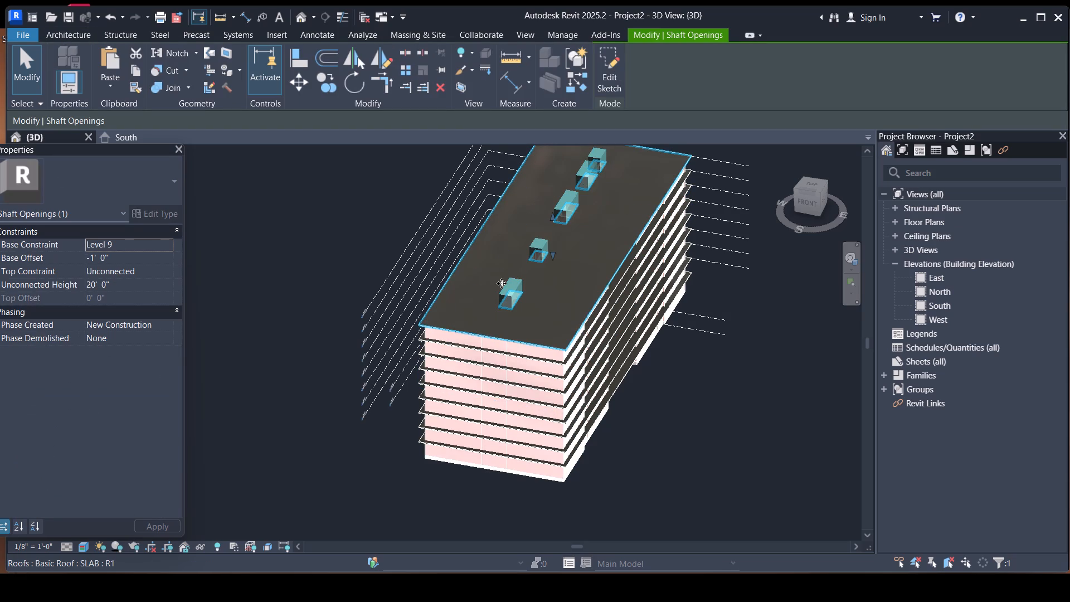
scroll(502, 283, "up", 5)
scroll(502, 283, "down", 5)
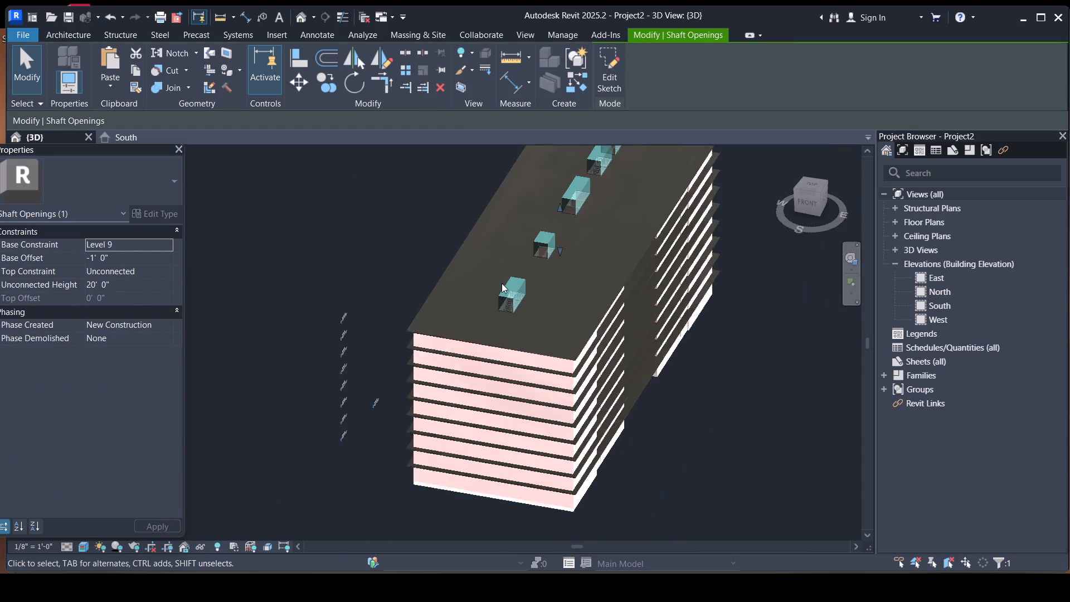
scroll(502, 283, "down", 3)
scroll(536, 270, "up", 5)
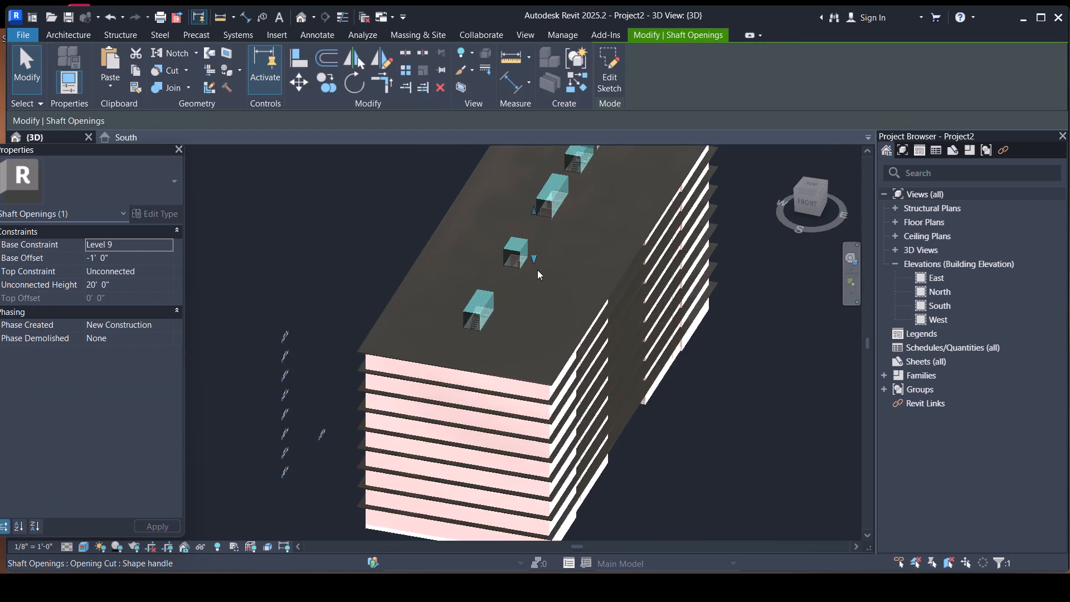
scroll(541, 272, "down", 4)
middle_click_drag(542, 282, 489, 288)
scroll(474, 237, "up", 3)
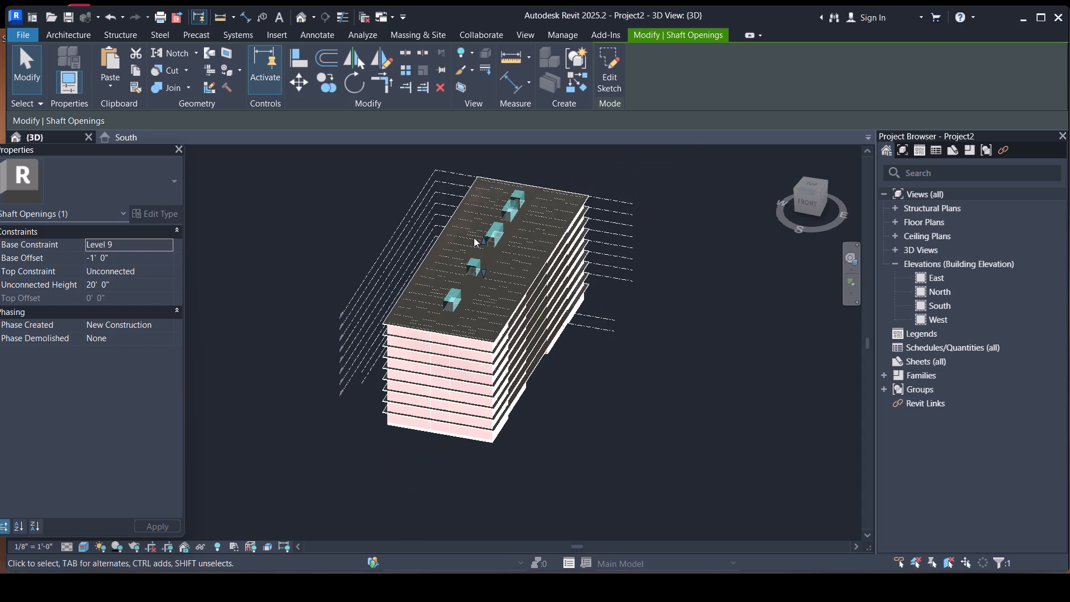
scroll(474, 237, "up", 2)
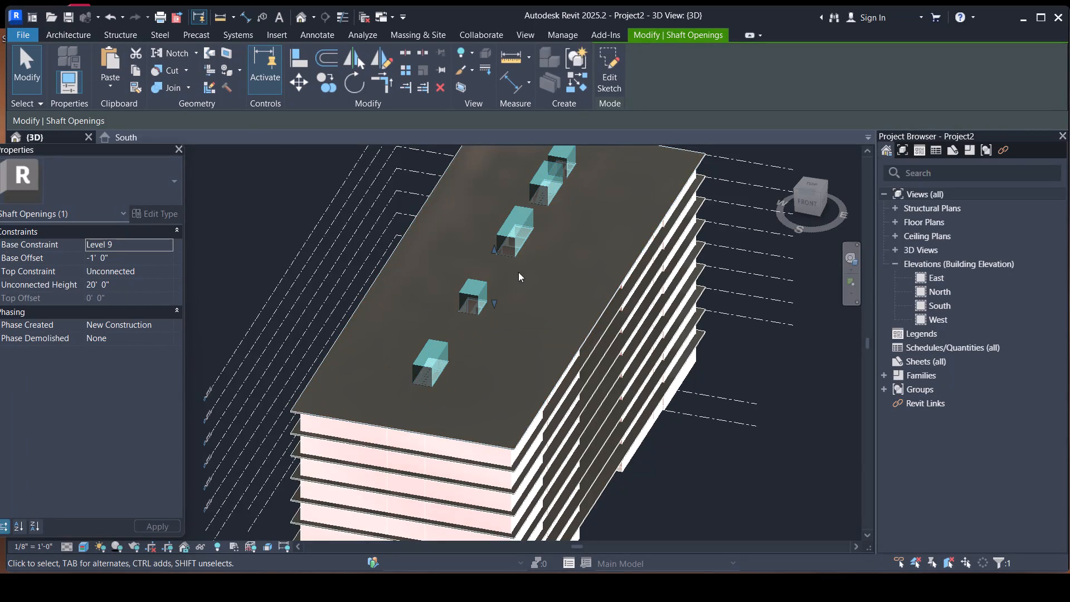
Clear the shaft opening selection and examine the roof slab's openings and the whole building from above.
key("Escape")
scroll(491, 205, "up", 4)
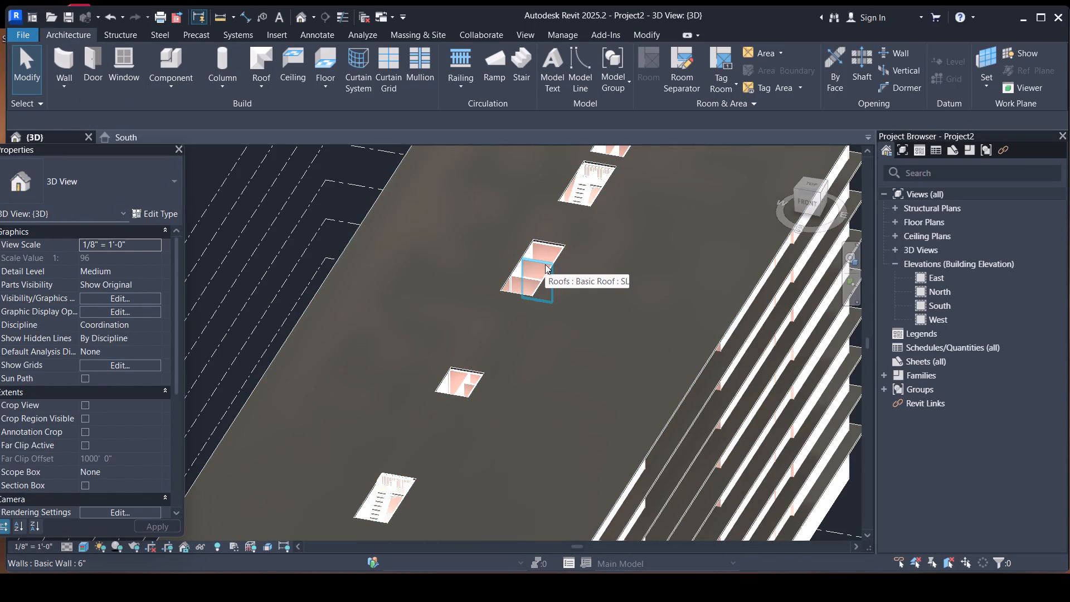
scroll(545, 264, "down", 3)
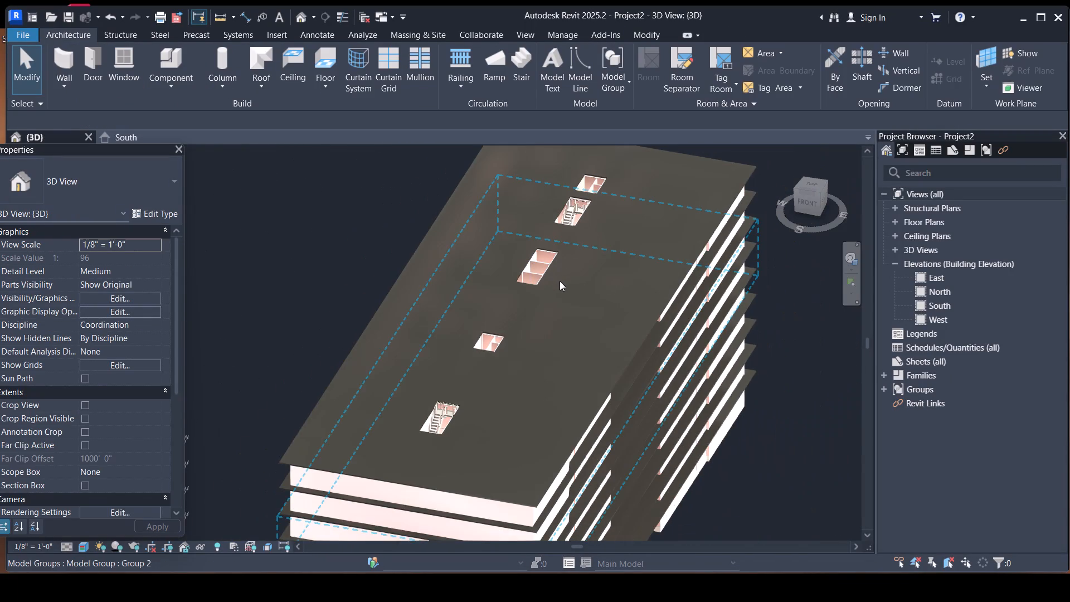
scroll(559, 282, "down", 2)
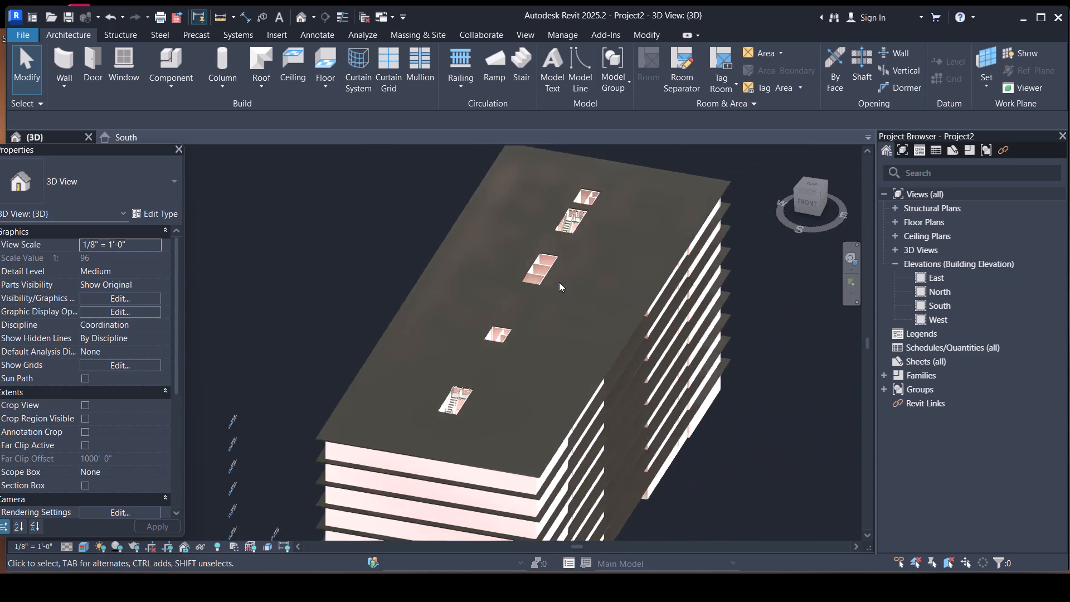
scroll(559, 282, "down", 1)
scroll(582, 343, "down", 3)
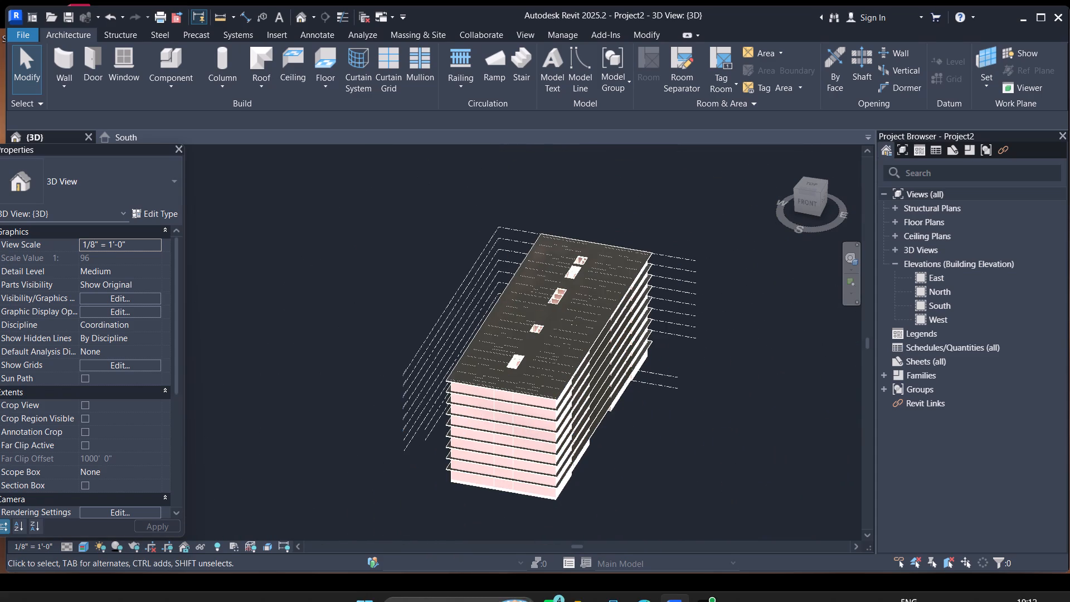
middle_click_drag(566, 484, 519, 452)
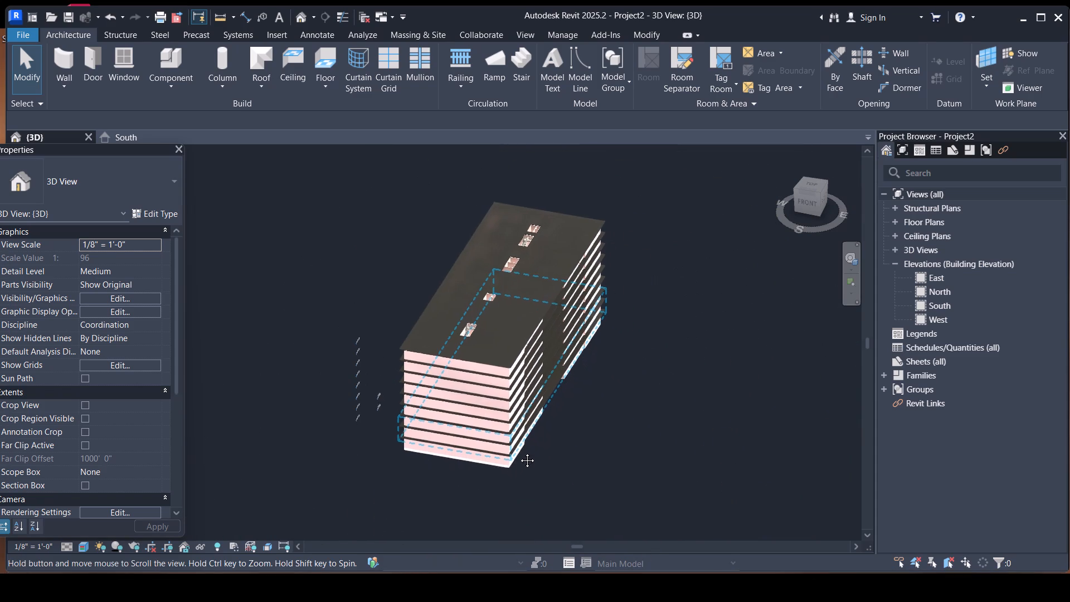
middle_click_drag(519, 452, 519, 450)
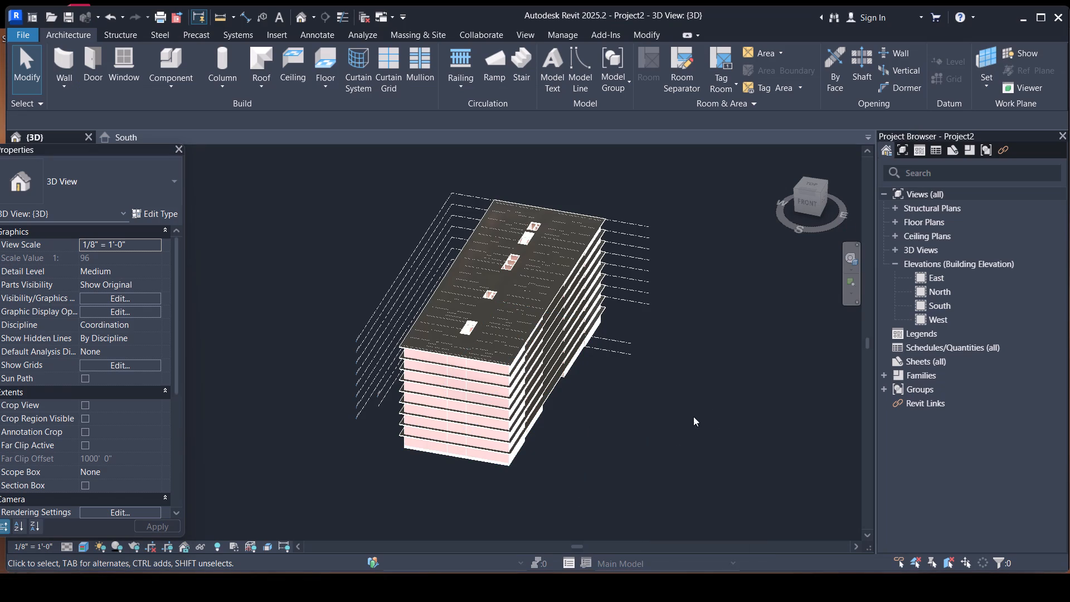
Examine the building's stacked storeys along the long east facade.
middle_click_drag(700, 380, 629, 350, "shift")
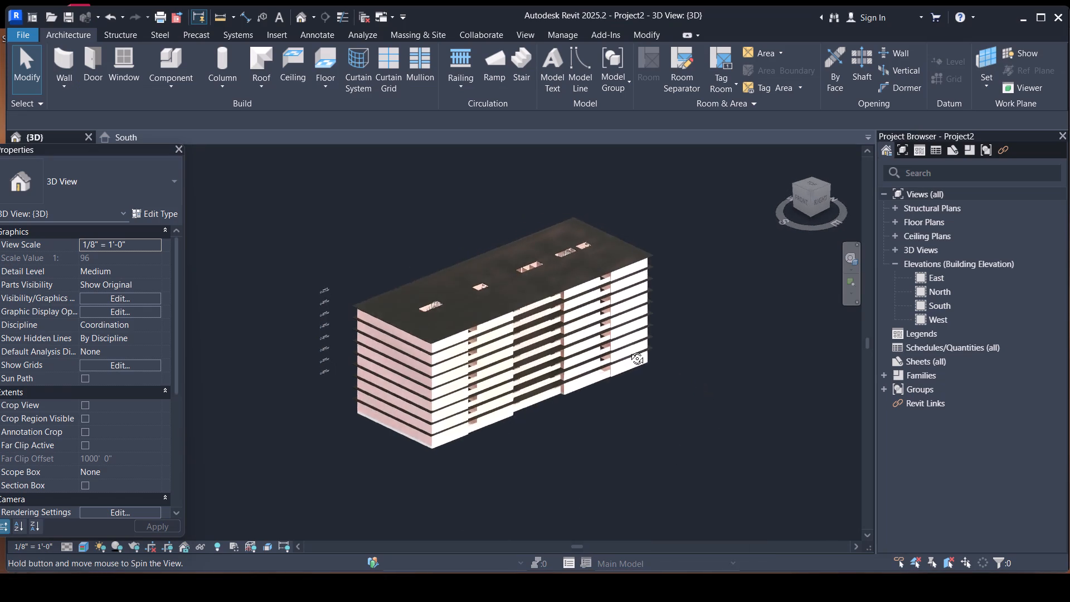
middle_click_drag(629, 350, 624, 346, "shift")
scroll(437, 313, "up", 3)
scroll(492, 259, "down", 2)
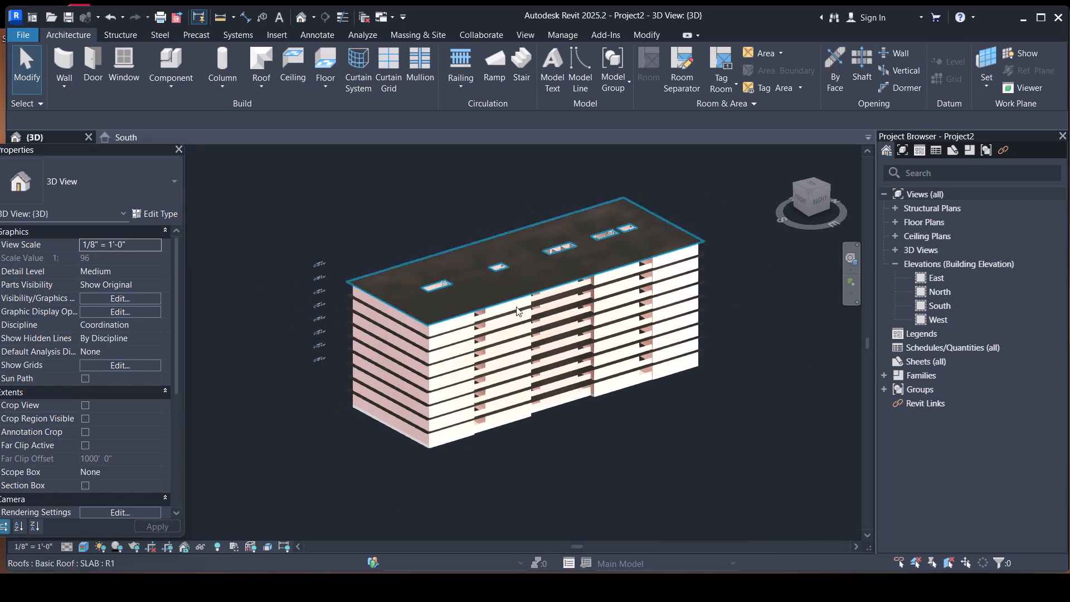
scroll(520, 378, "down", 1)
middle_click_drag(485, 441, 464, 425, "shift")
middle_click_drag(463, 425, 441, 409, "shift")
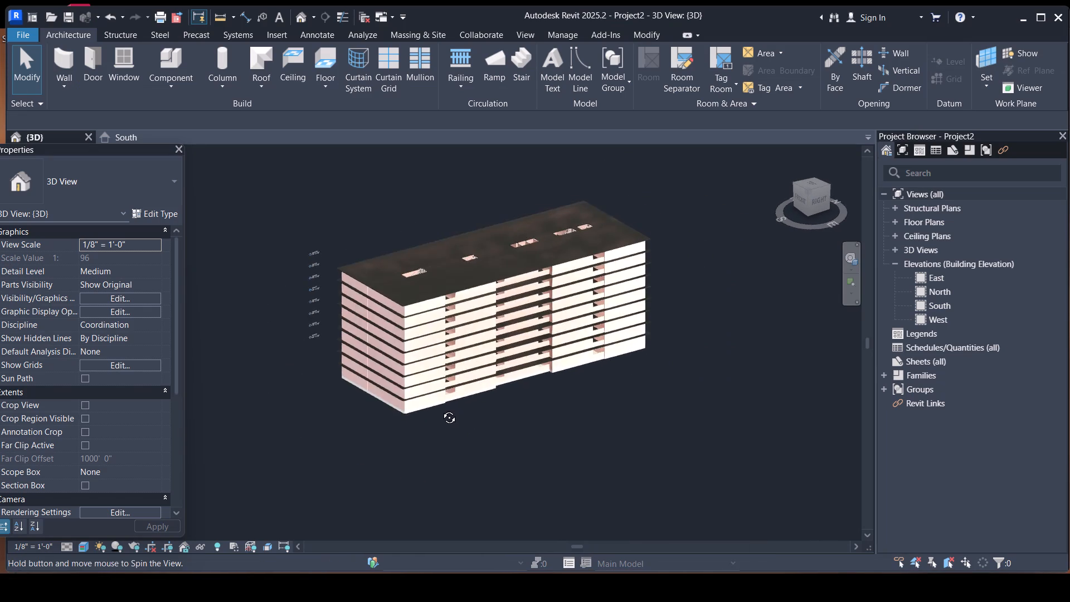
middle_click_drag(441, 409, 439, 407, "shift")
scroll(426, 321, "up", 1)
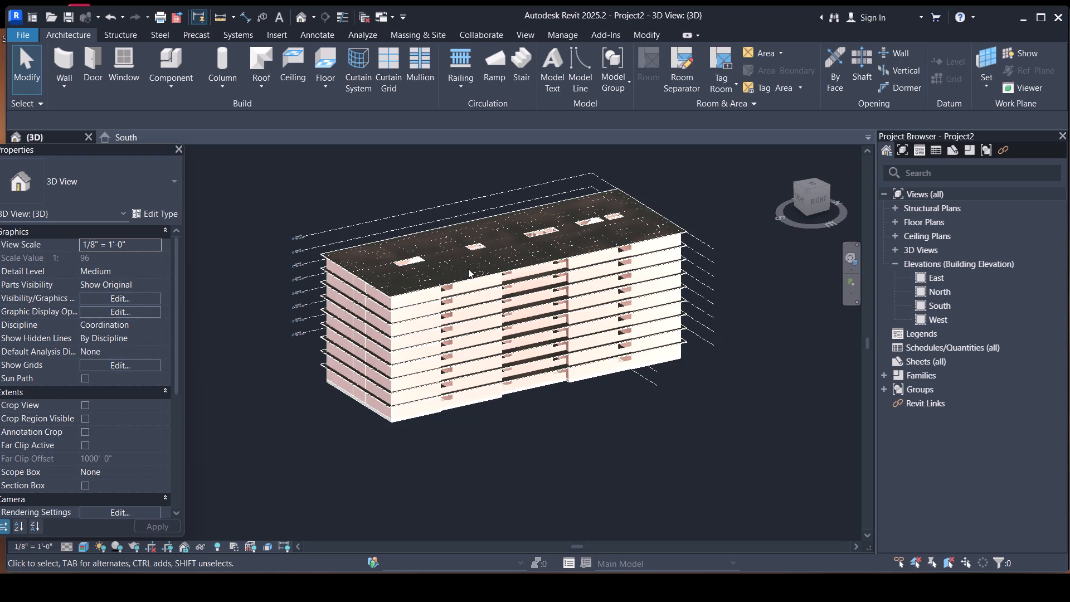
Examine the top roof slab and its row of openings from overhead and from the south-east corner.
middle_click_drag(537, 247, 486, 428, "shift")
scroll(491, 397, "down", 1)
scroll(431, 270, "up", 4)
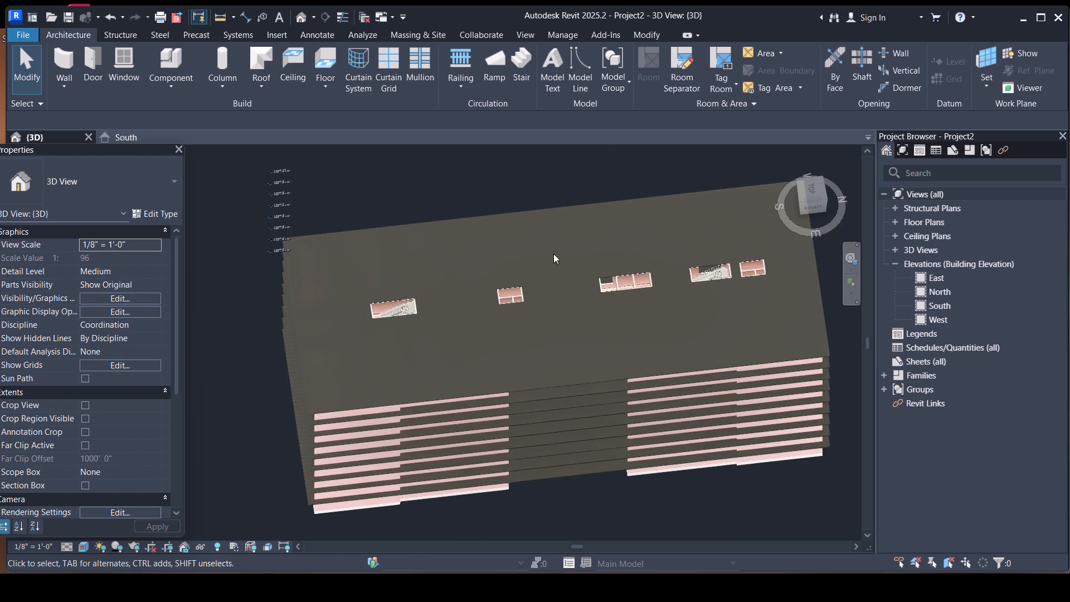
middle_click_drag(636, 254, 596, 288, "shift")
middle_click_drag(654, 341, 685, 351, "shift")
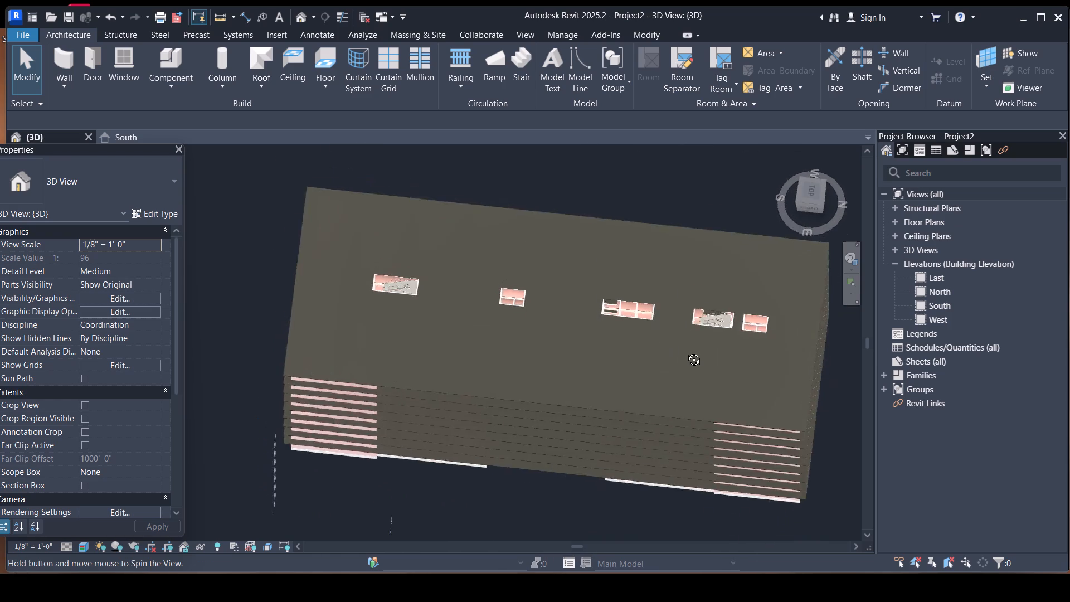
middle_click_drag(685, 351, 670, 368, "shift")
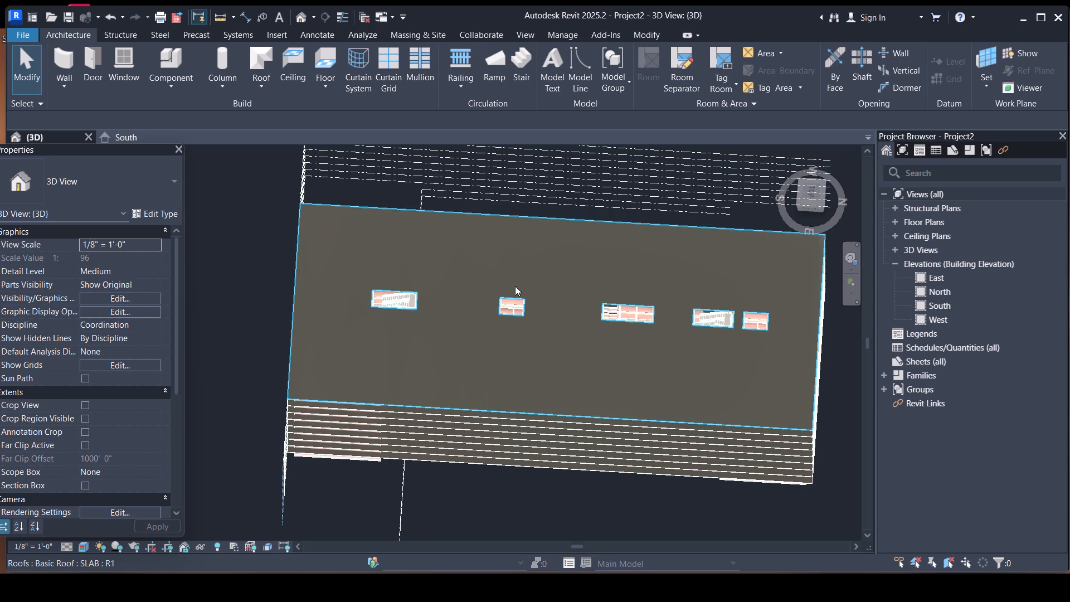
middle_click_drag(354, 359, 444, 275, "shift")
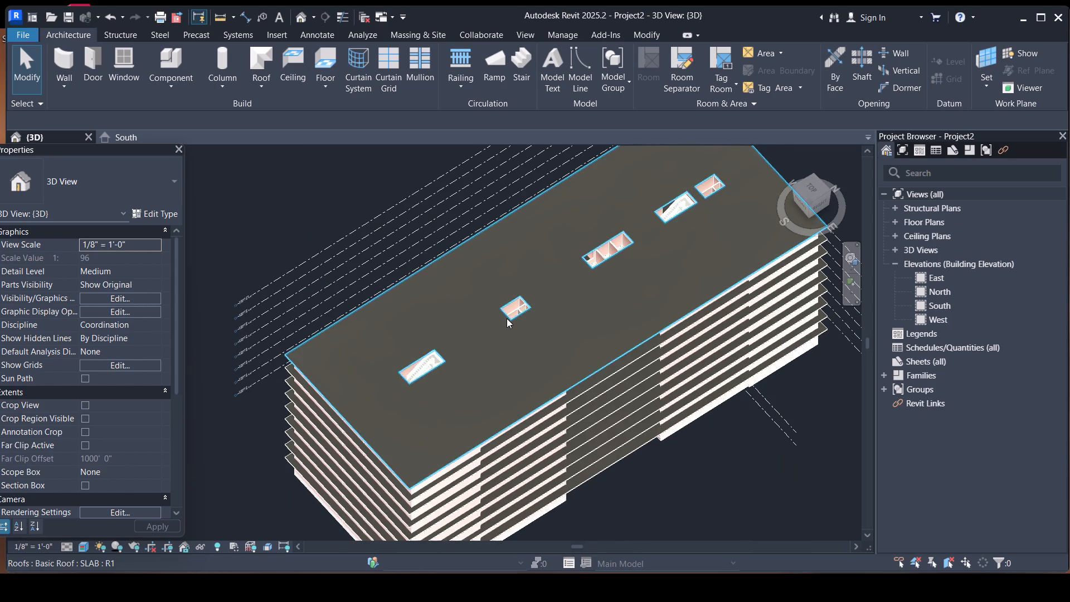
scroll(572, 284, "down", 1)
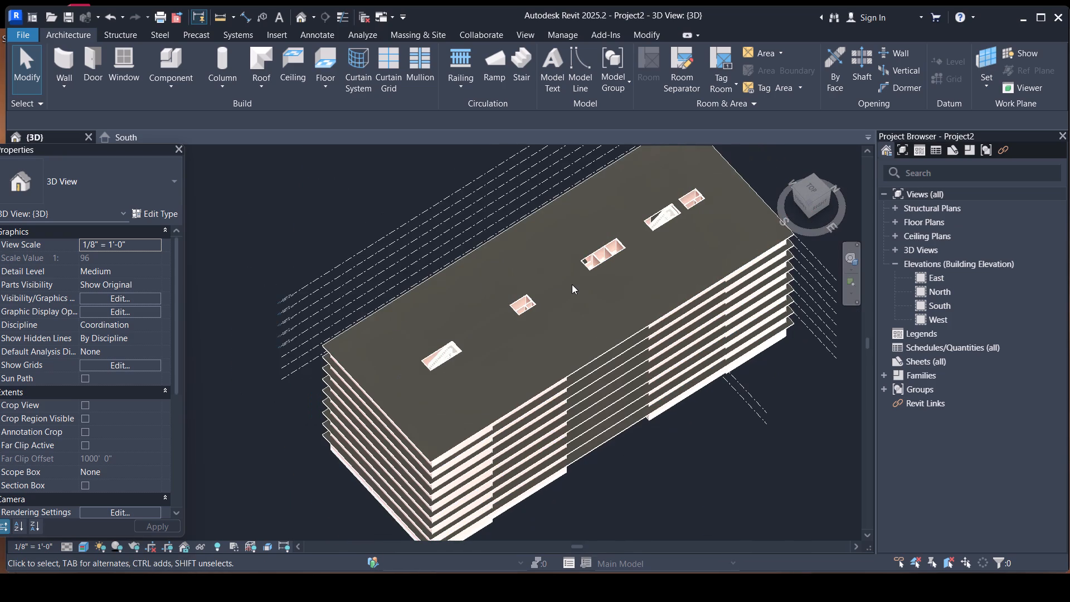
middle_click_drag(648, 260, 593, 278)
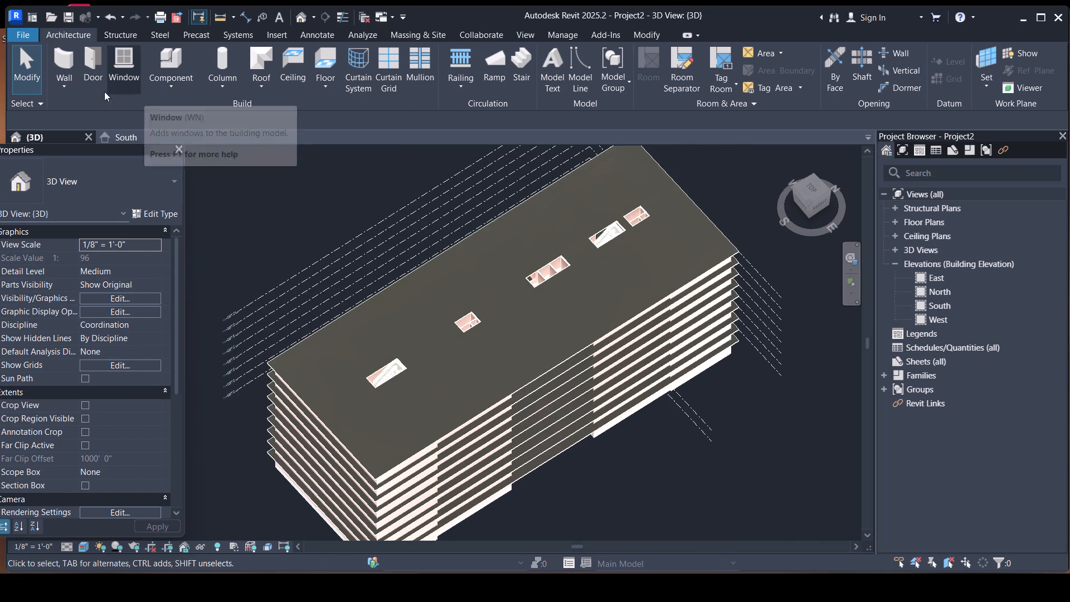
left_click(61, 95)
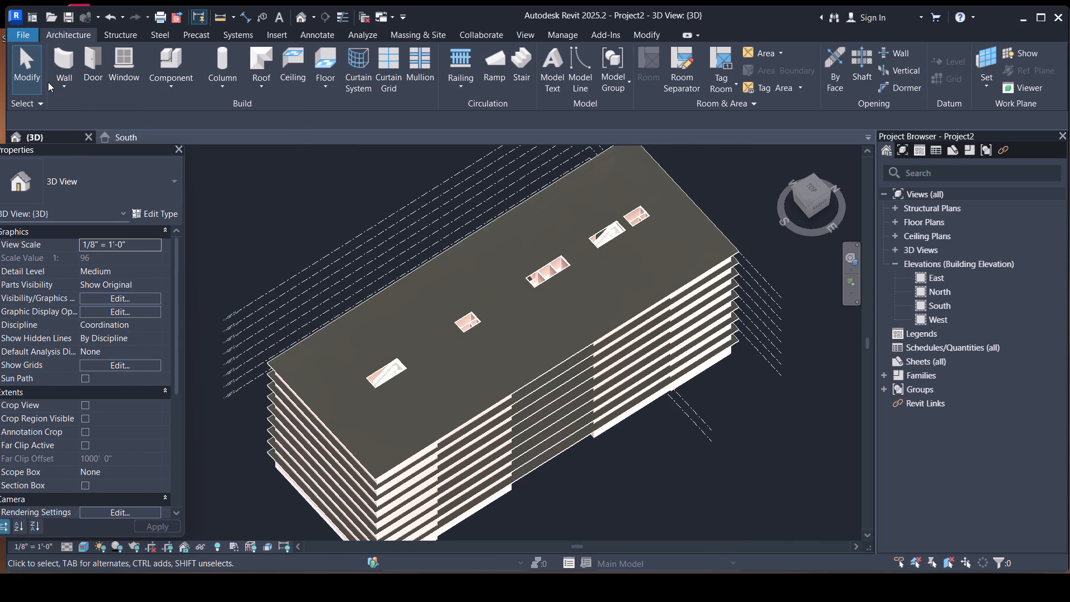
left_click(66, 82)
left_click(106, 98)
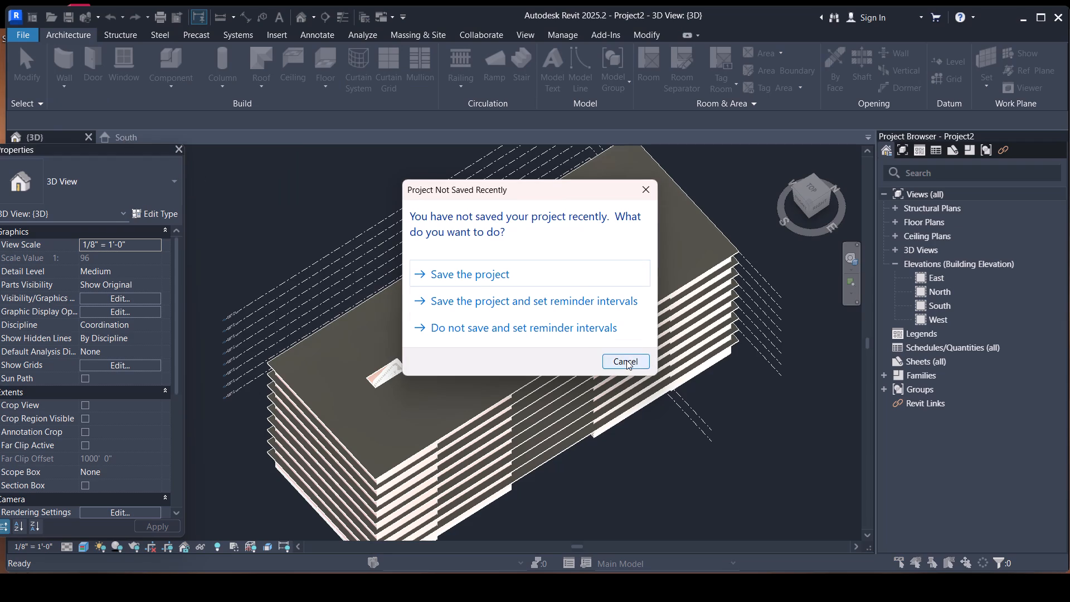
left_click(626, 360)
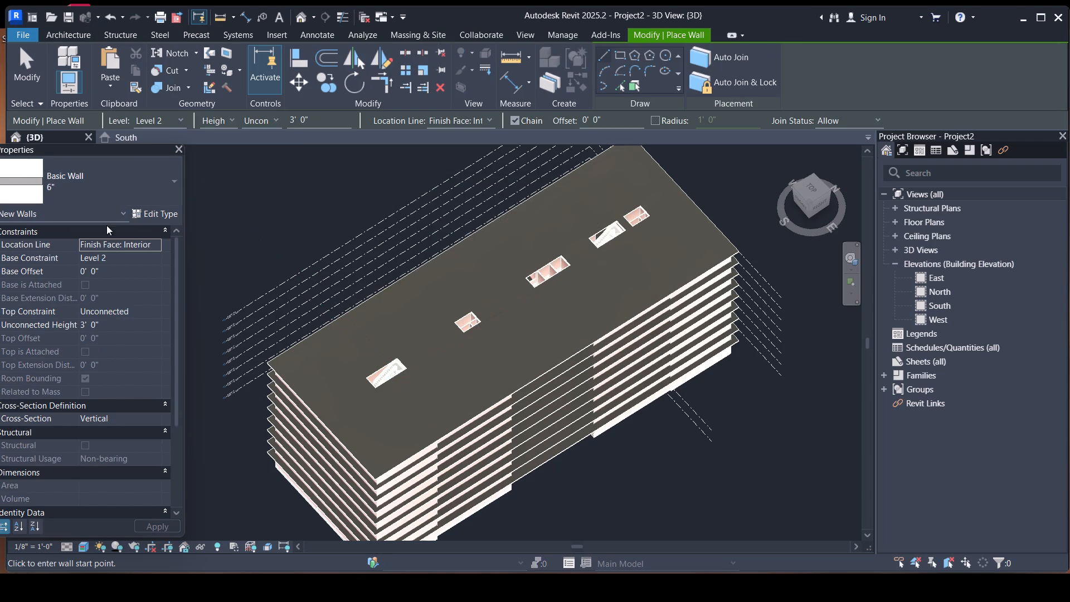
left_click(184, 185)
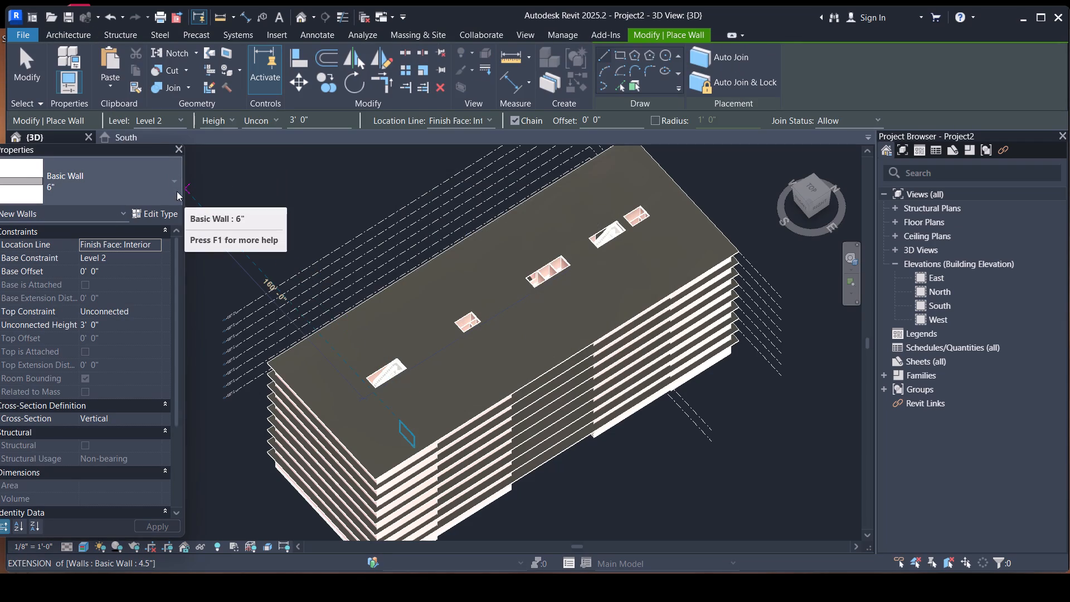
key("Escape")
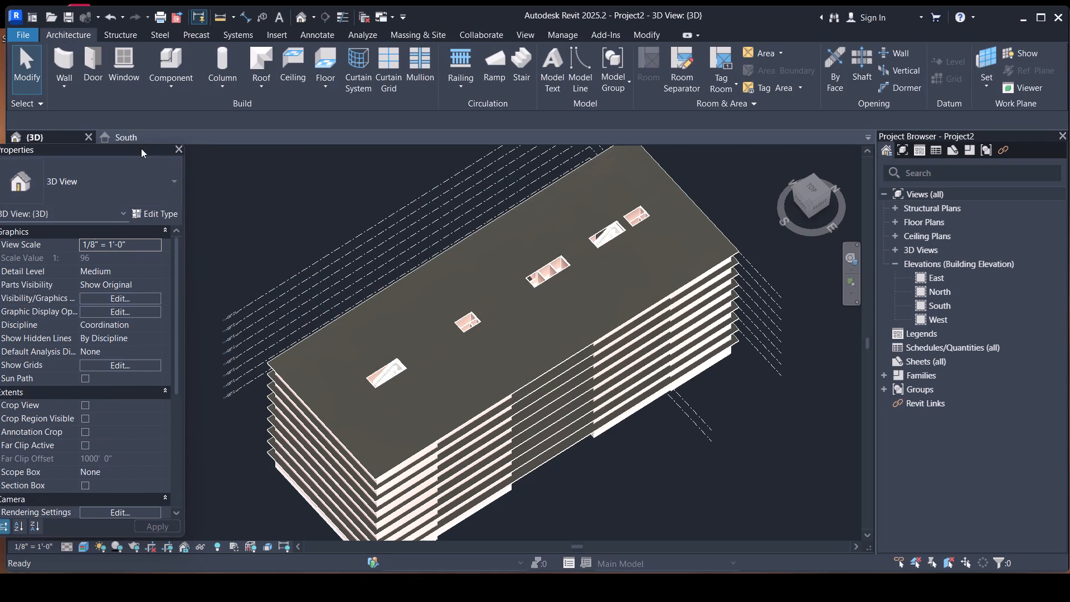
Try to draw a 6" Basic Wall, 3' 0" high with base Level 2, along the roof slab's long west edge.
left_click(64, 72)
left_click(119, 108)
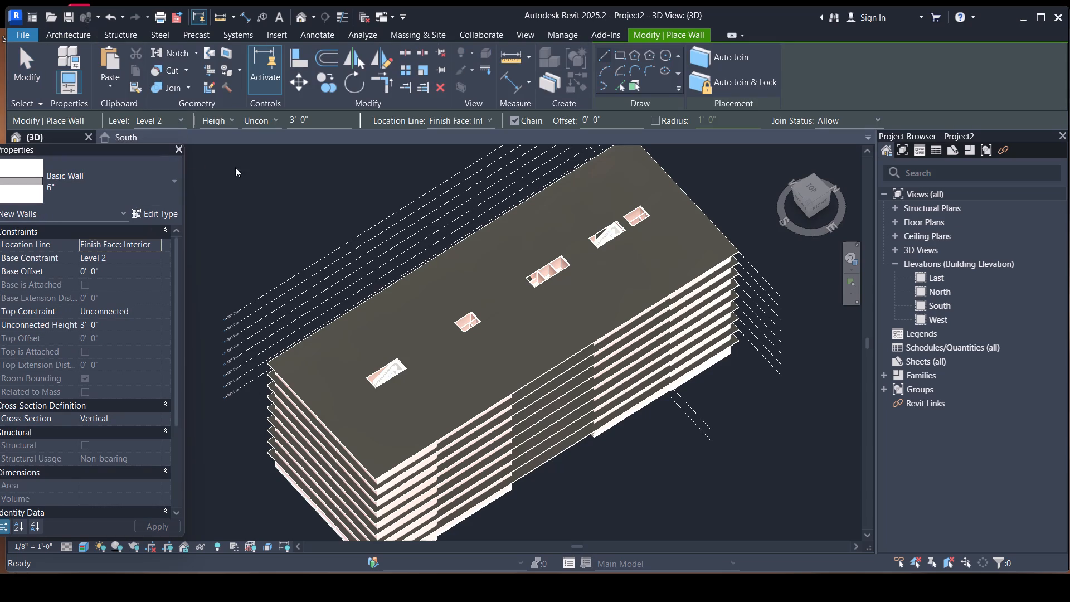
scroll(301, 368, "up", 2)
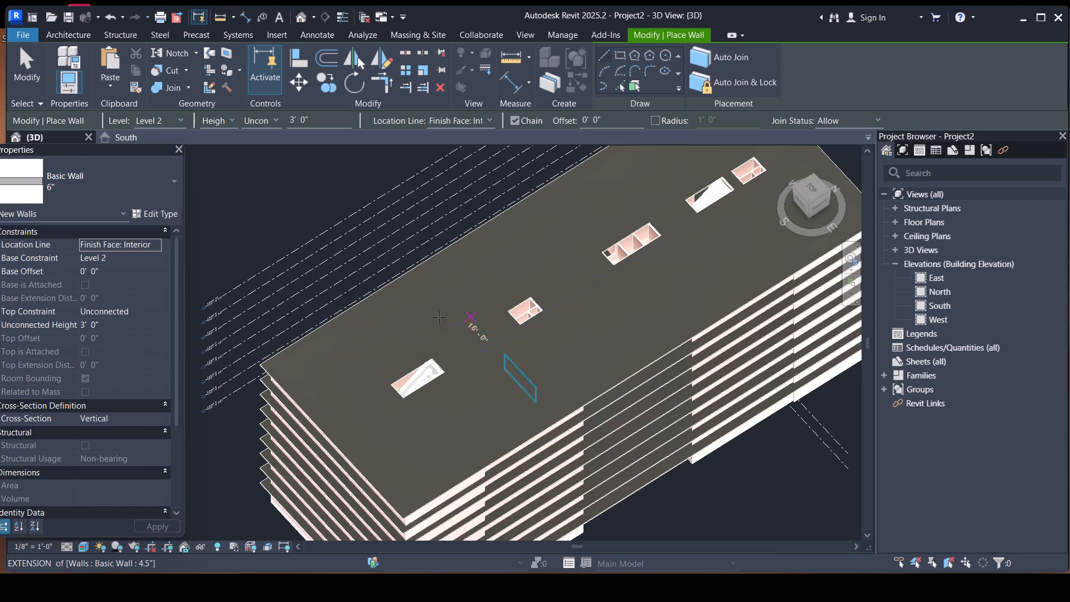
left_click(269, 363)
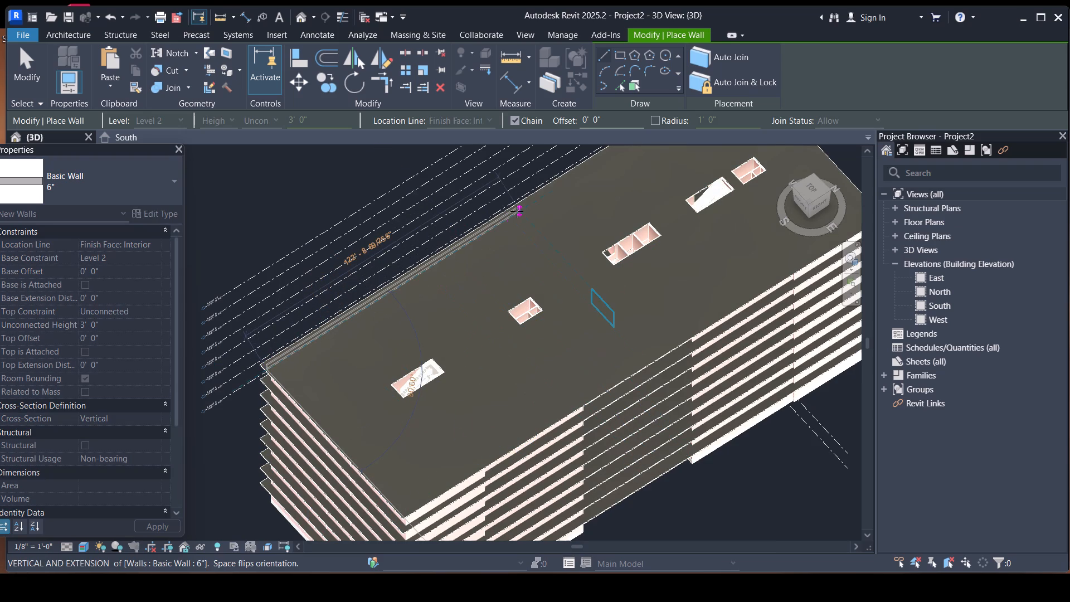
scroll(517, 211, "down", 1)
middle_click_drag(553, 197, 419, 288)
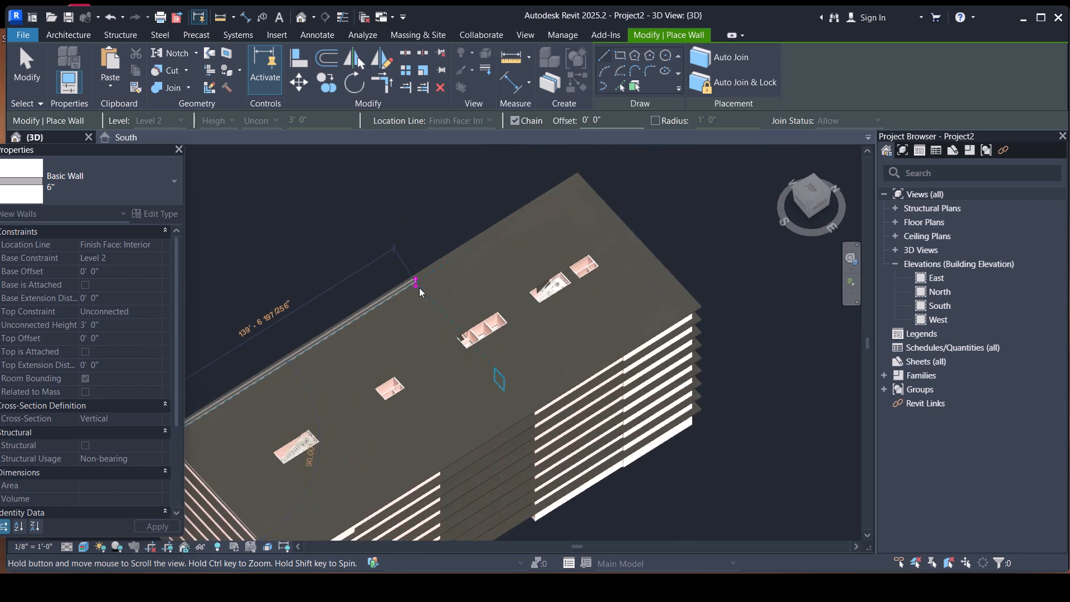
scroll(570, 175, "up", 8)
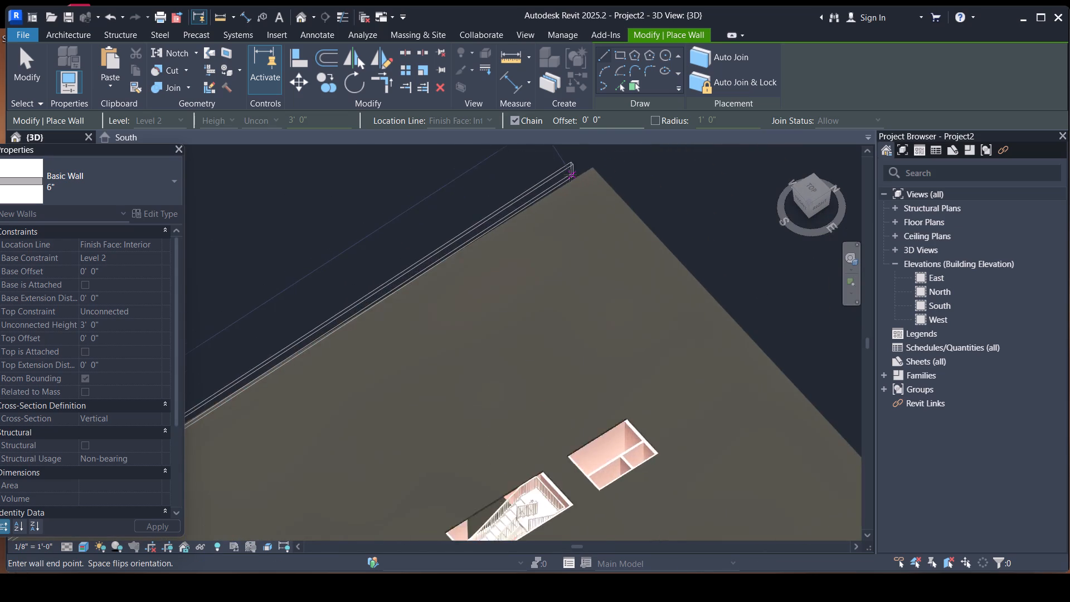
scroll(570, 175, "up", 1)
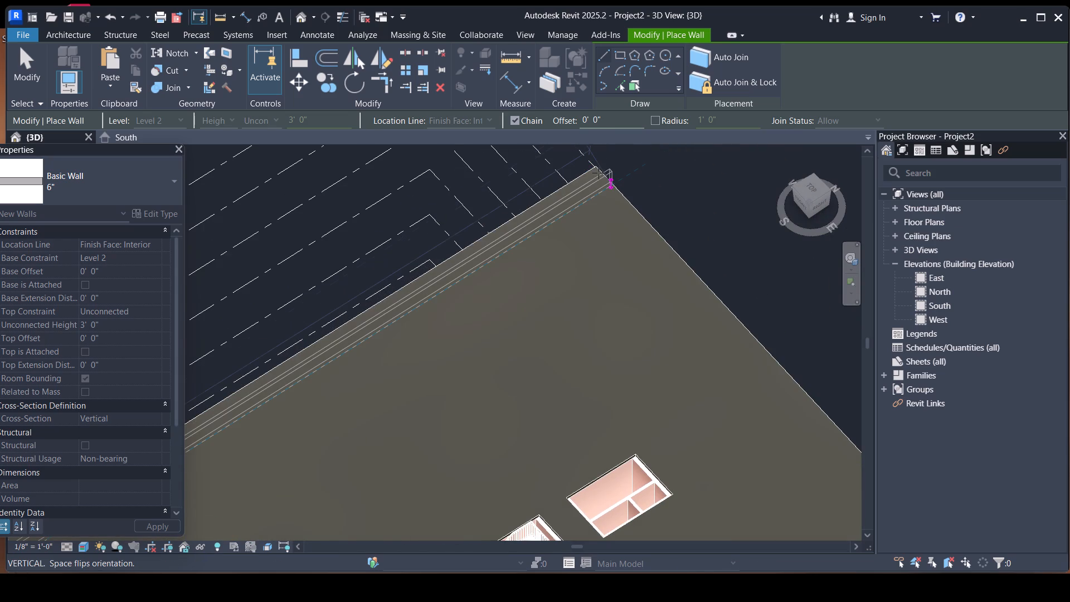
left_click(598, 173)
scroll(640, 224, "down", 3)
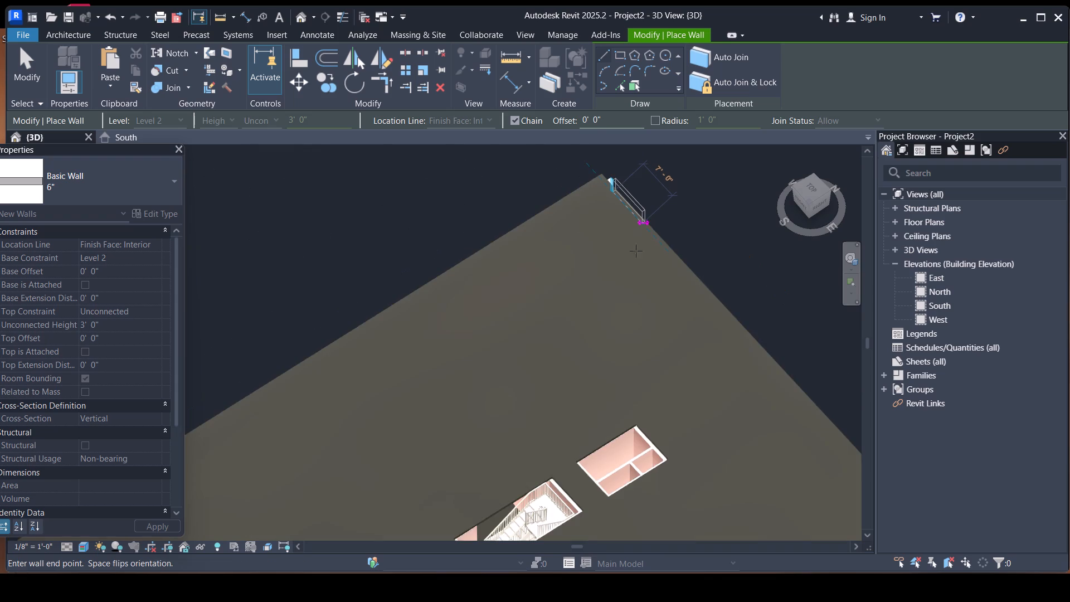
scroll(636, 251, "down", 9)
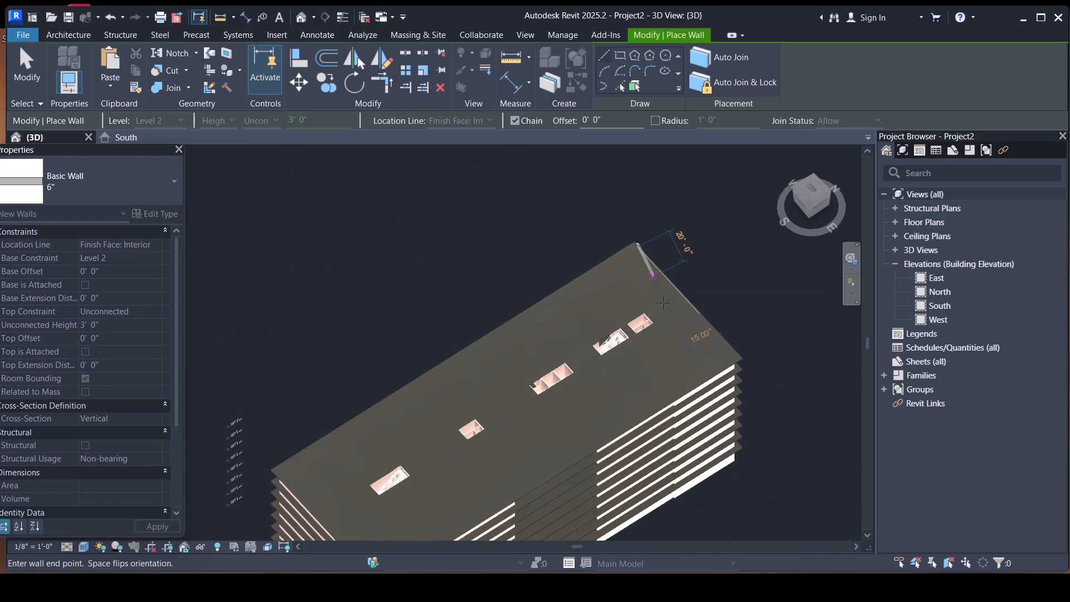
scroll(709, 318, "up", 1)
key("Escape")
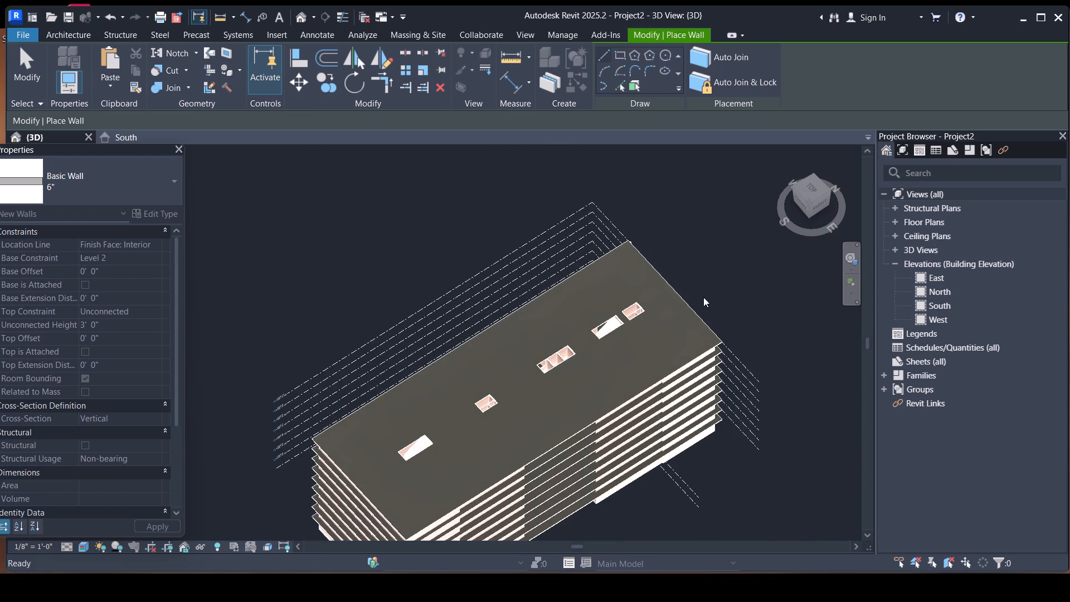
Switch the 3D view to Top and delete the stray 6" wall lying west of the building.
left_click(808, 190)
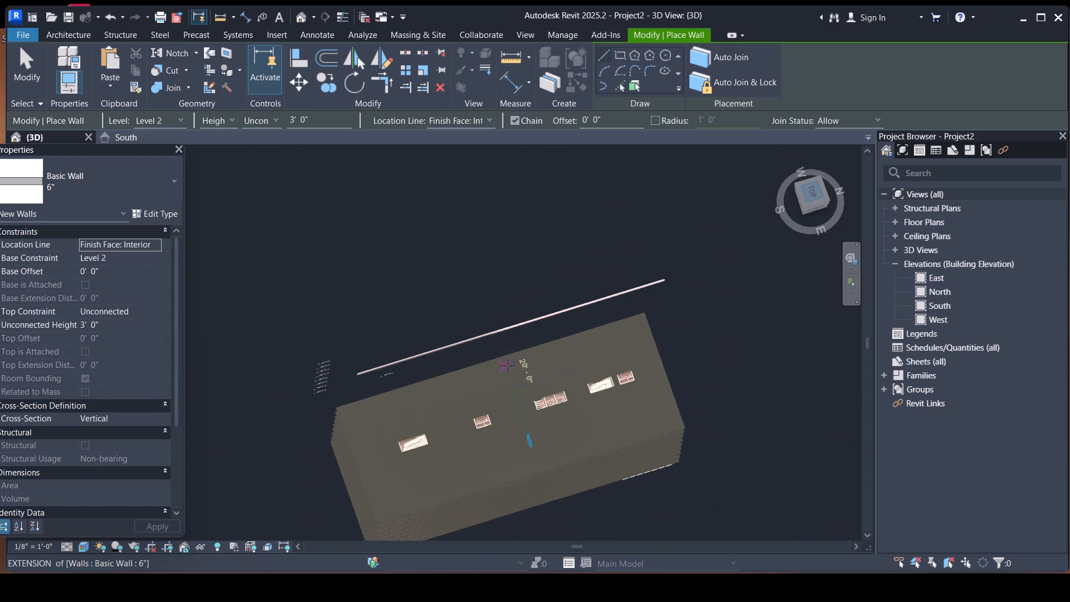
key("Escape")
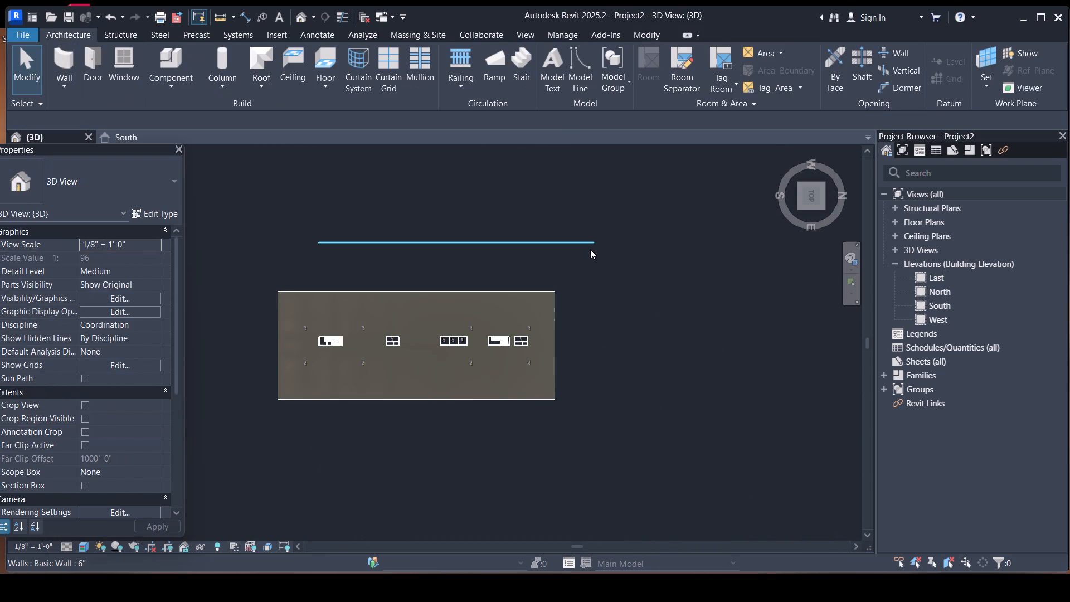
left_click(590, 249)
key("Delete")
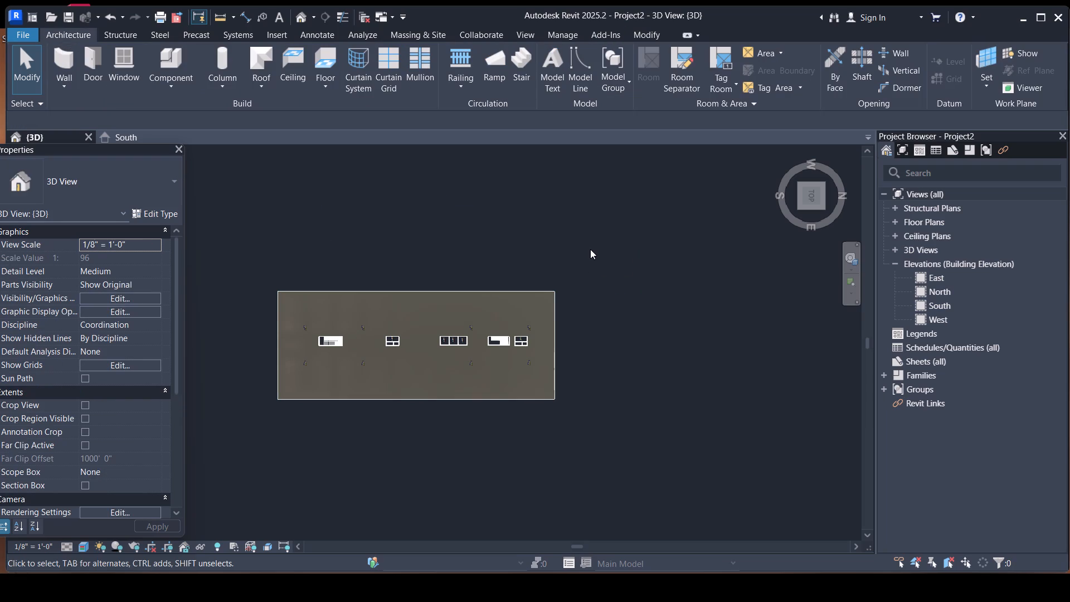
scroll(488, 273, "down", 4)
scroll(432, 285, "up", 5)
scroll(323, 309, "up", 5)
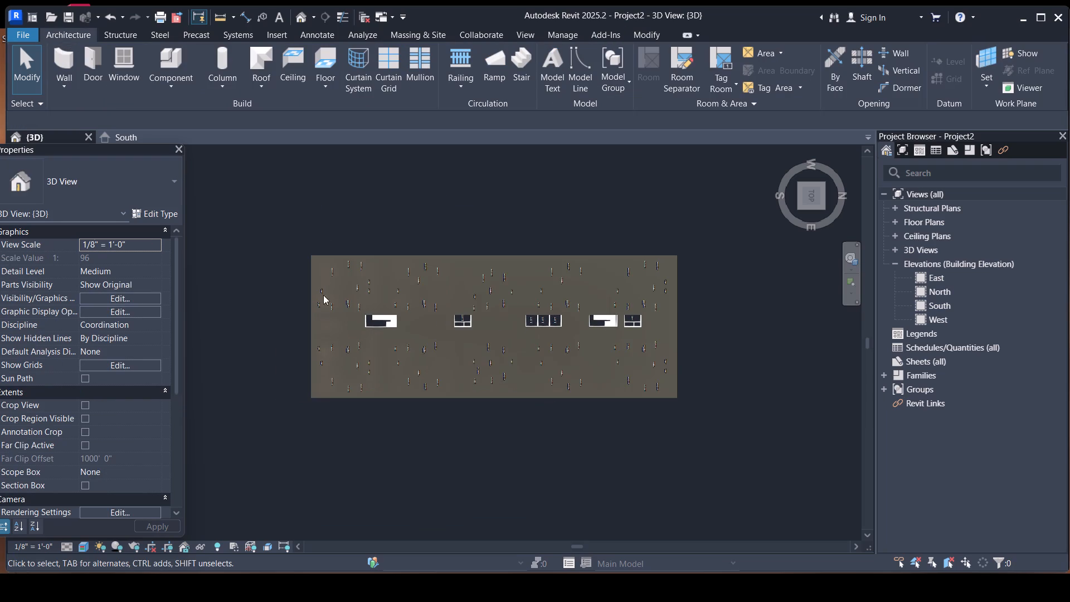
Draw a 6" Basic Wall, 3' 0" high on Level 2, along the roof slab's west edge from the south-west to north-west corner, flipped inward.
scroll(327, 279, "up", 5)
scroll(335, 272, "down", 3)
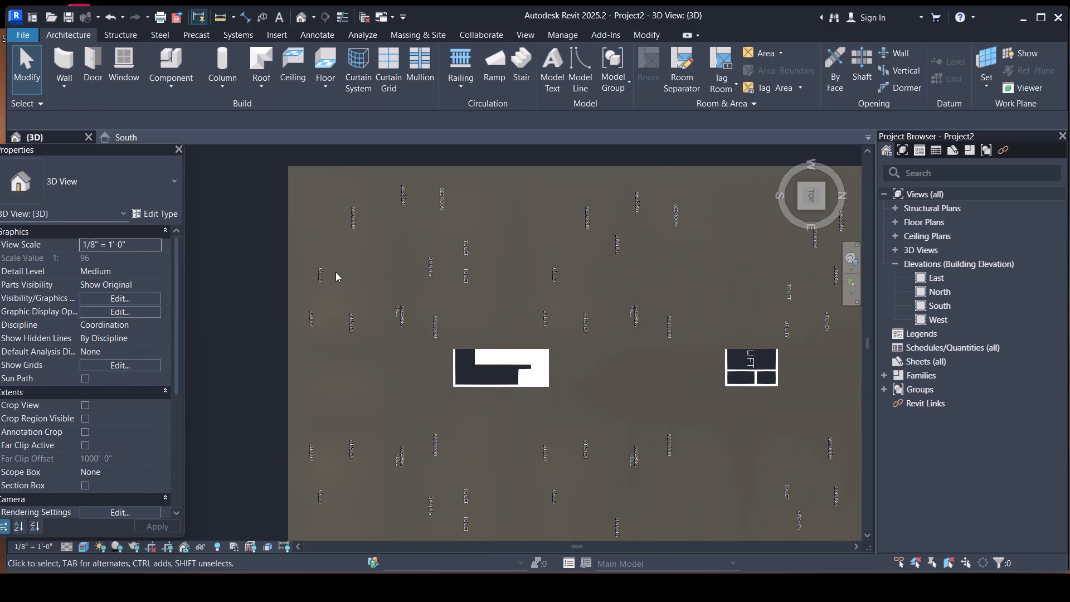
left_click(70, 80)
left_click(81, 112)
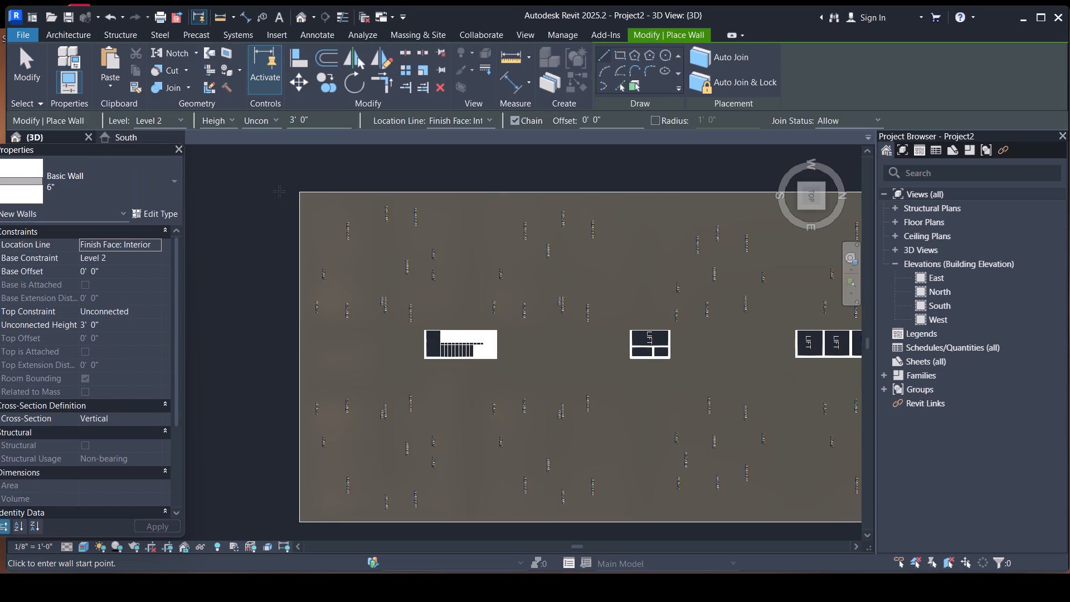
left_click(300, 192)
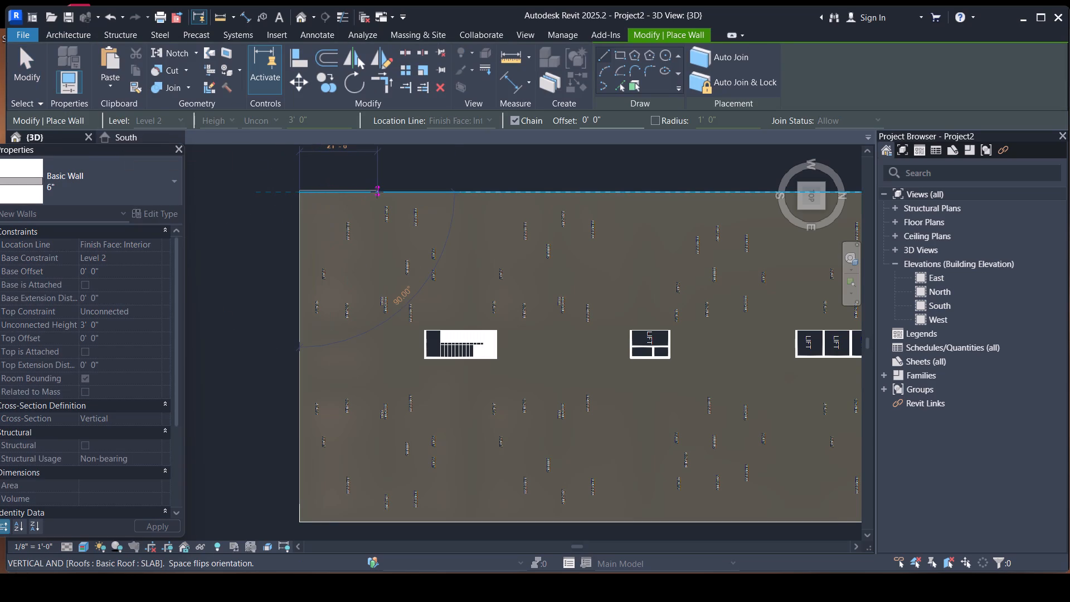
key("space")
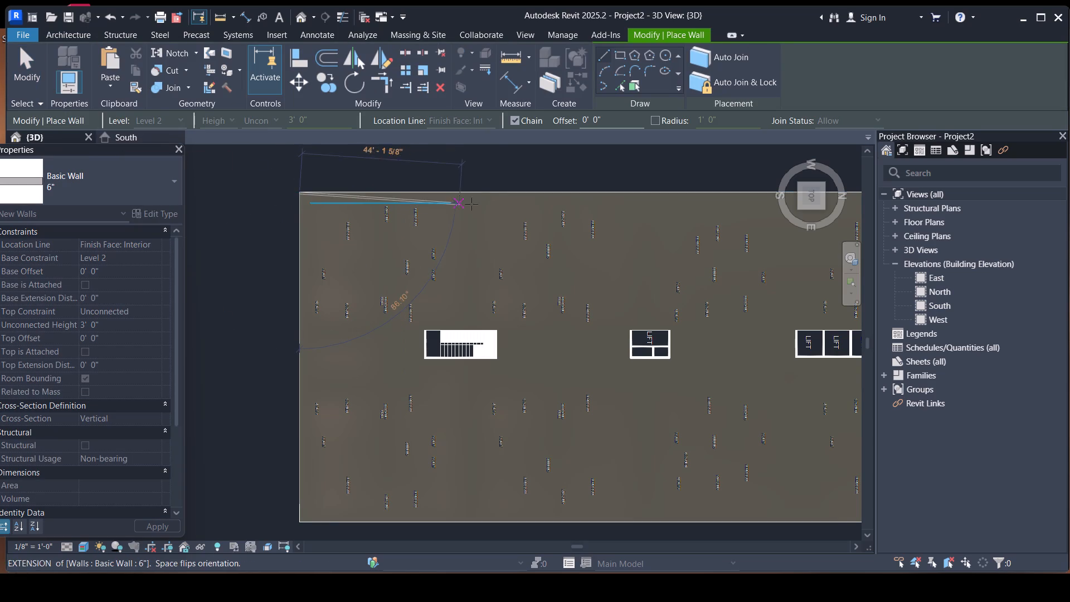
scroll(510, 186, "down", 3)
middle_click_drag(556, 205, 331, 190)
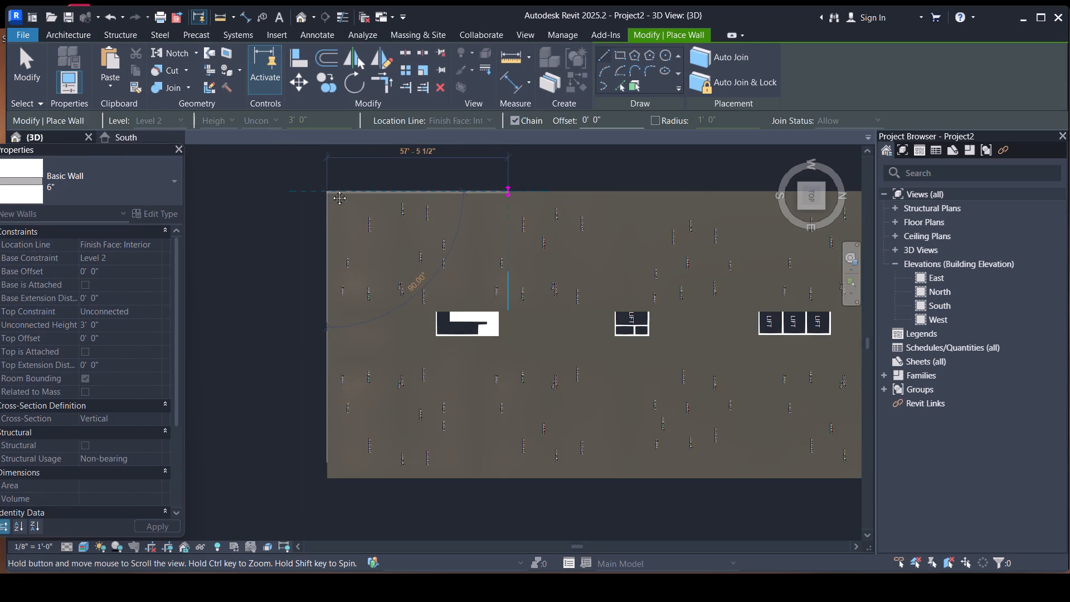
middle_click_drag(331, 190, 341, 188)
middle_click_drag(542, 185, 508, 192)
scroll(683, 171, "up", 7)
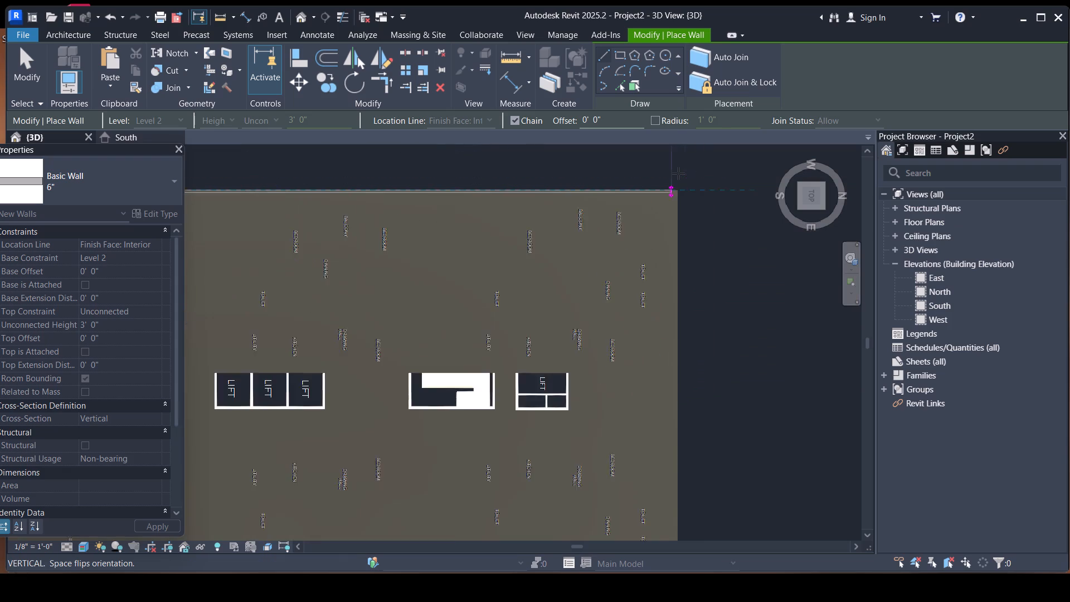
scroll(678, 173, "up", 2)
scroll(678, 173, "down", 1)
scroll(678, 173, "up", 5)
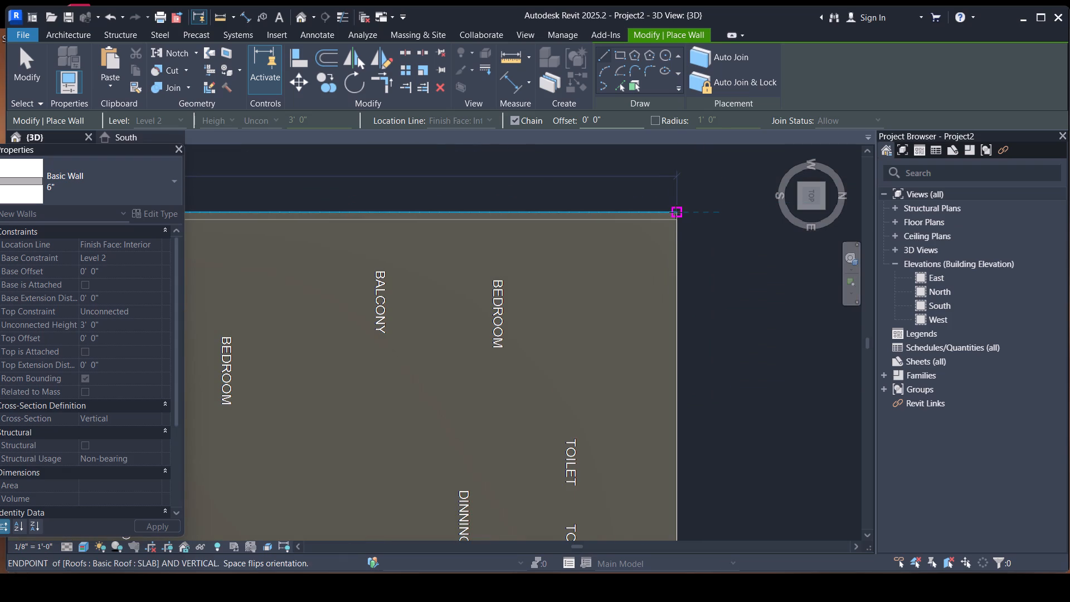
left_click(675, 212)
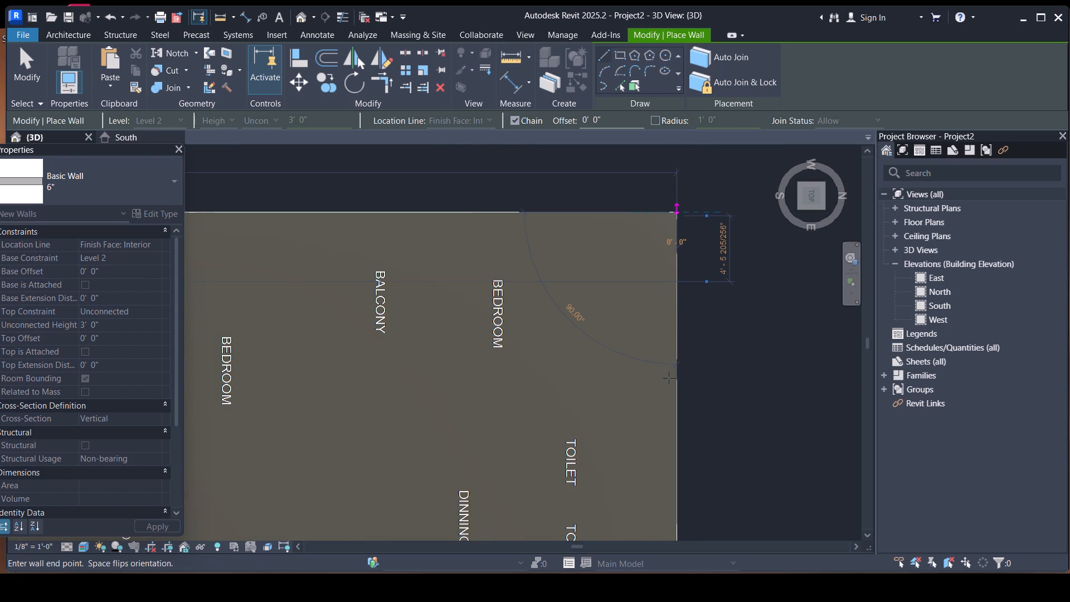
Continue the chained 6" wall along the roof slab's short north edge to its north-east corner.
middle_click_drag(674, 392, 712, 226)
scroll(721, 341, "down", 6)
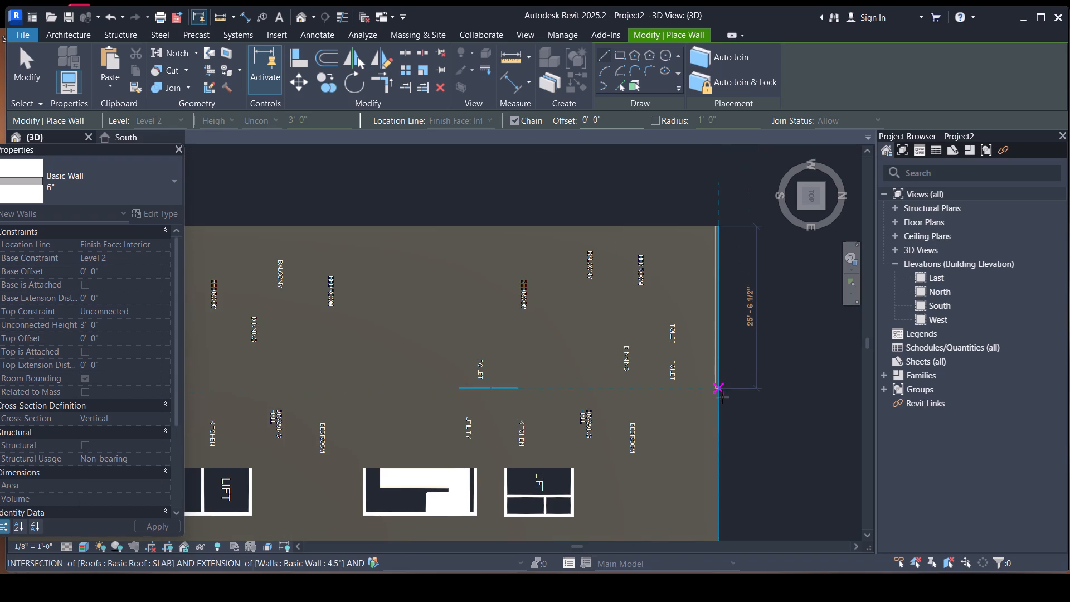
middle_click_drag(722, 400, 759, 181)
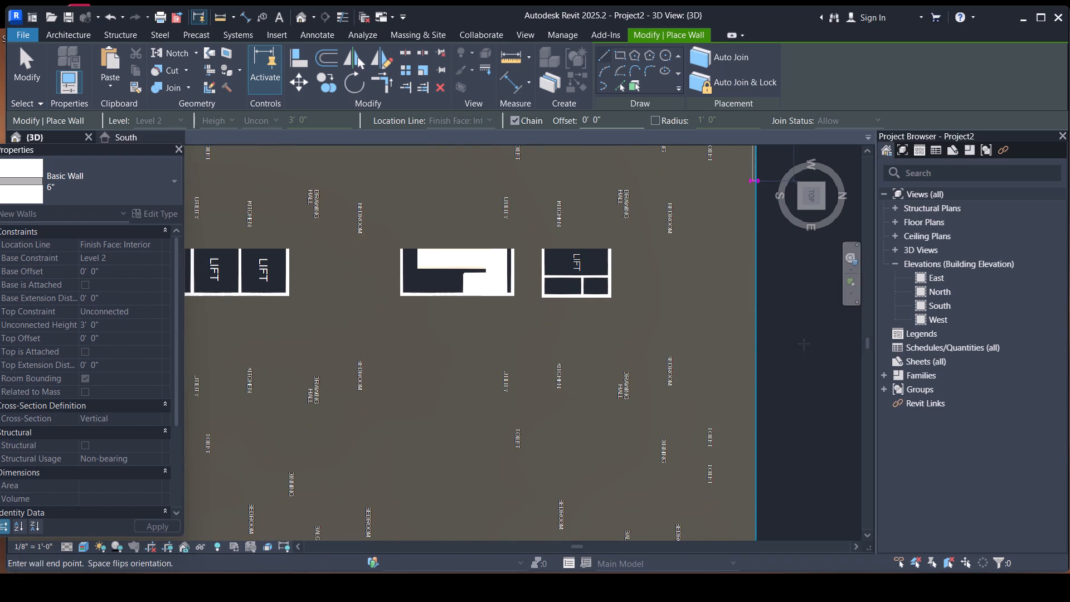
middle_click_drag(746, 450, 711, 315)
scroll(725, 389, "down", 1)
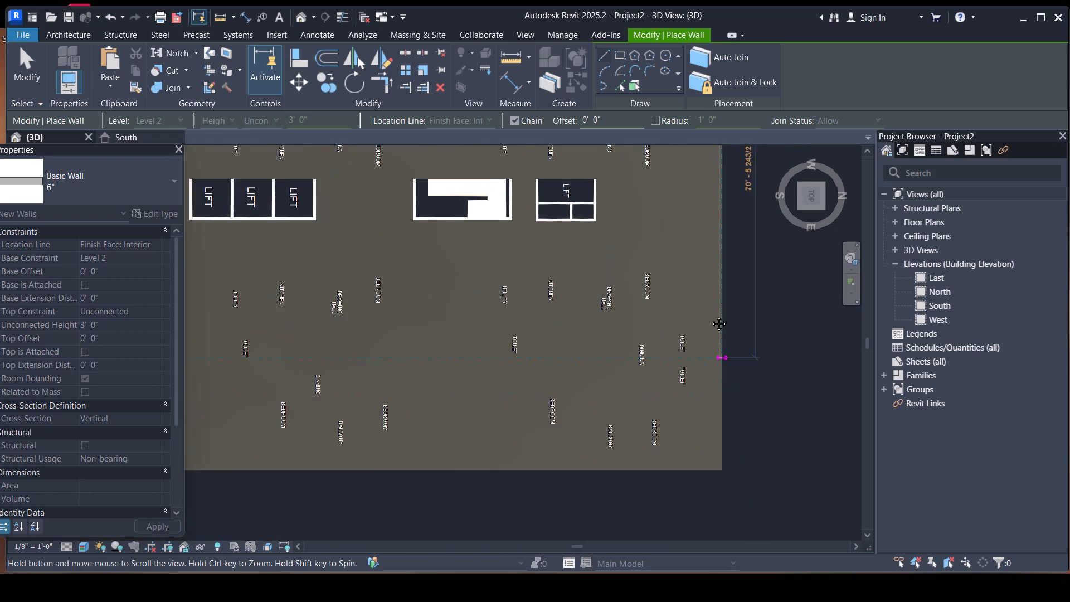
middle_click_drag(711, 315, 714, 285)
scroll(722, 387, "up", 5)
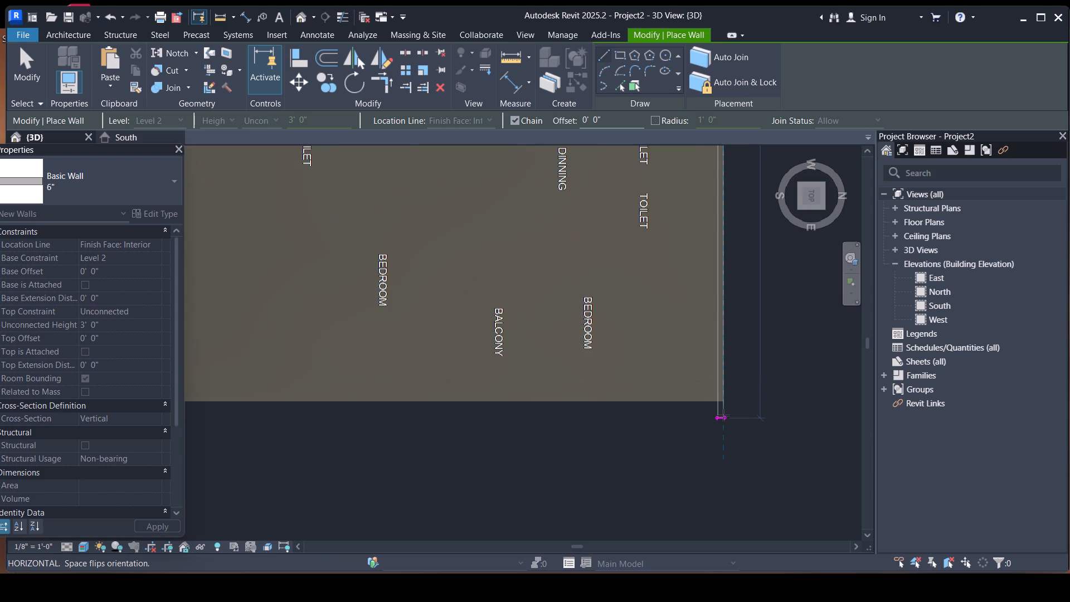
scroll(723, 415, "up", 5)
left_click(724, 389)
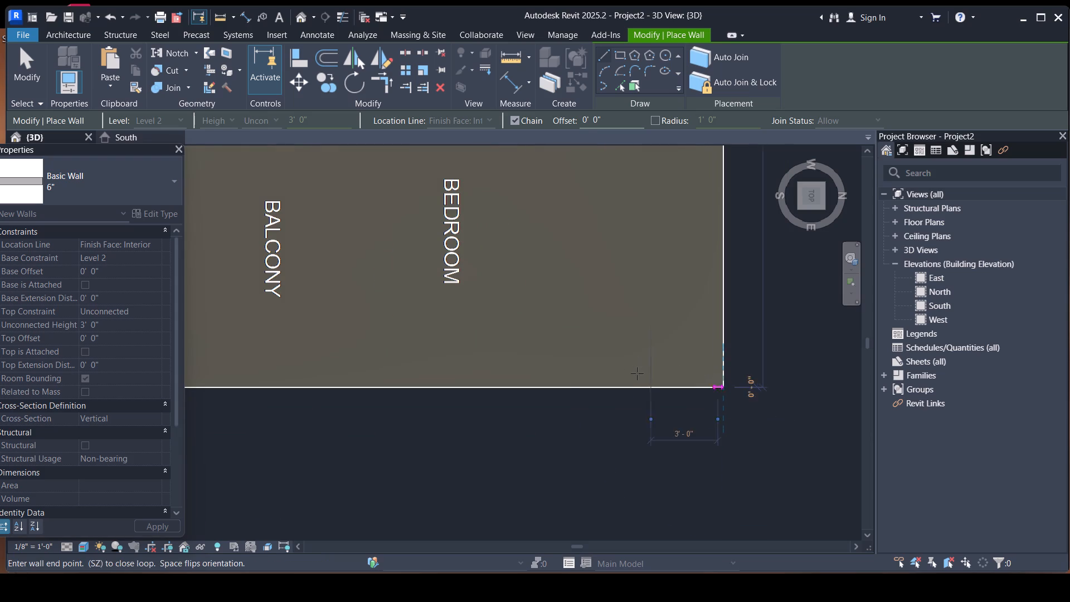
Continue the 6" wall about 233' along the roof slab's long east edge to its south-east corner.
middle_click(622, 387)
scroll(622, 387, "down", 10)
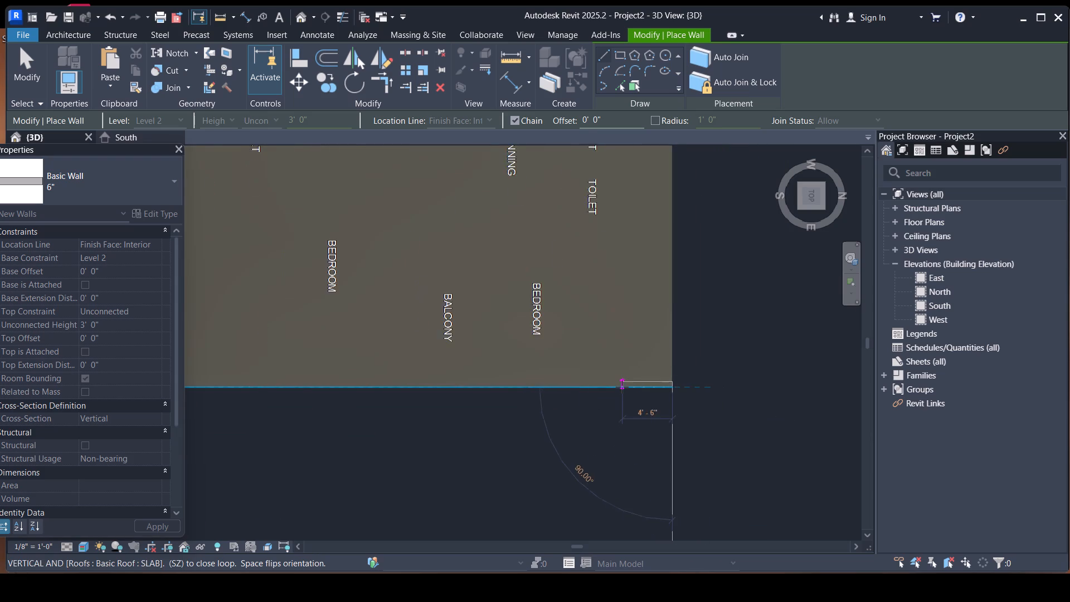
scroll(622, 387, "down", 15)
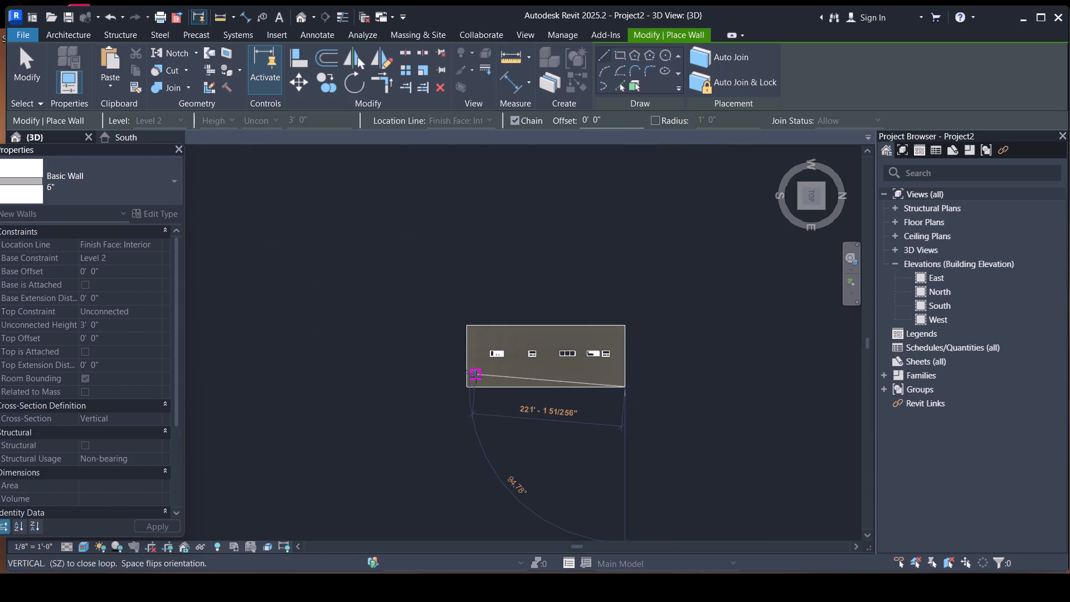
scroll(466, 387, "up", 15)
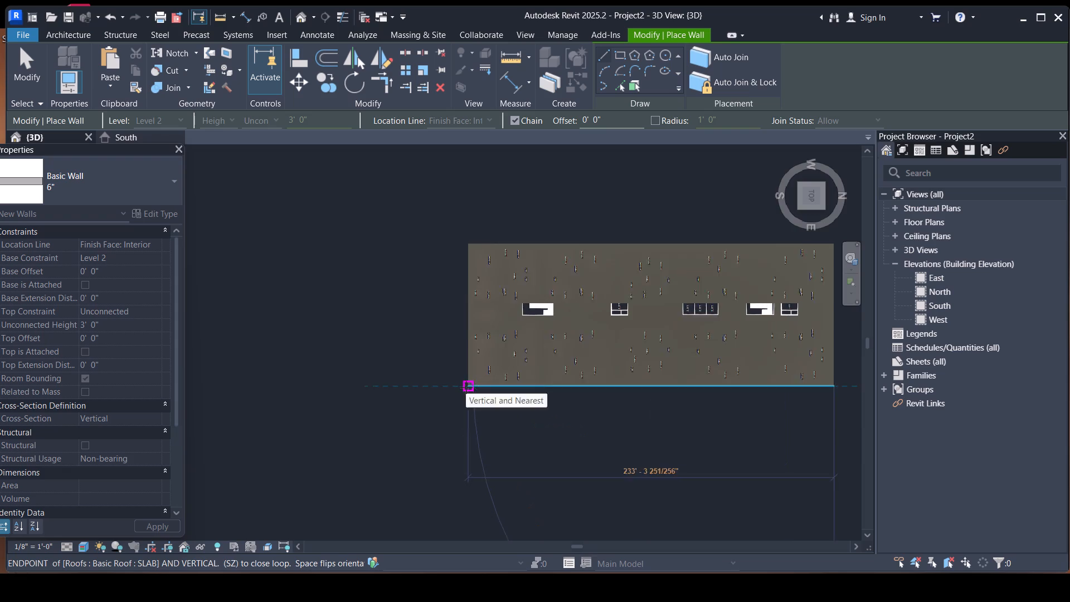
scroll(466, 387, "up", 6)
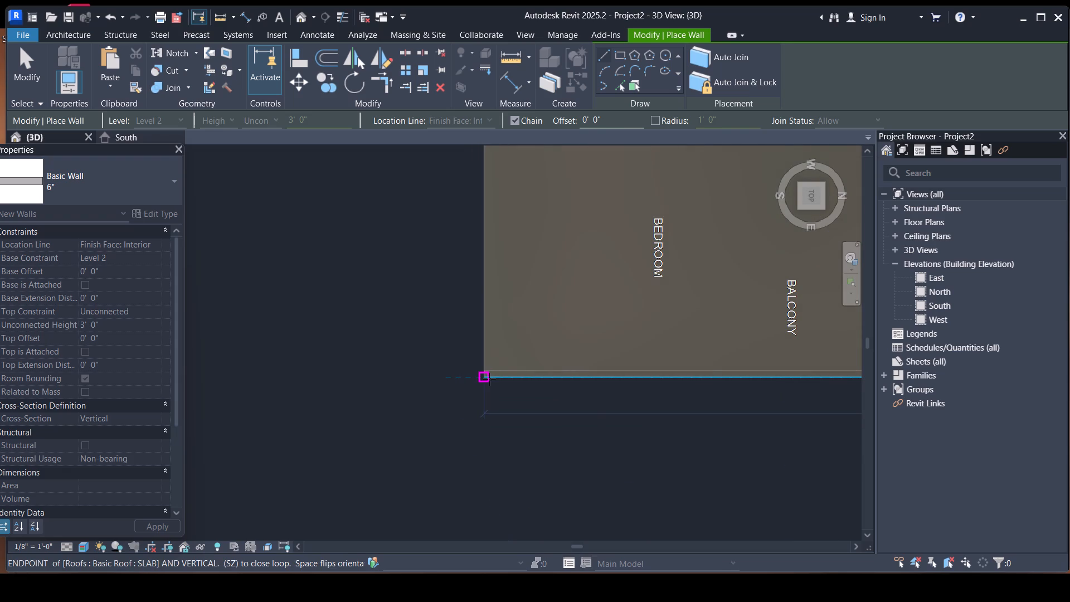
left_click(489, 379)
Close the 6" wall loop along the roof slab's south edge at the south-west starting corner and end the chain.
scroll(492, 318, "down", 1)
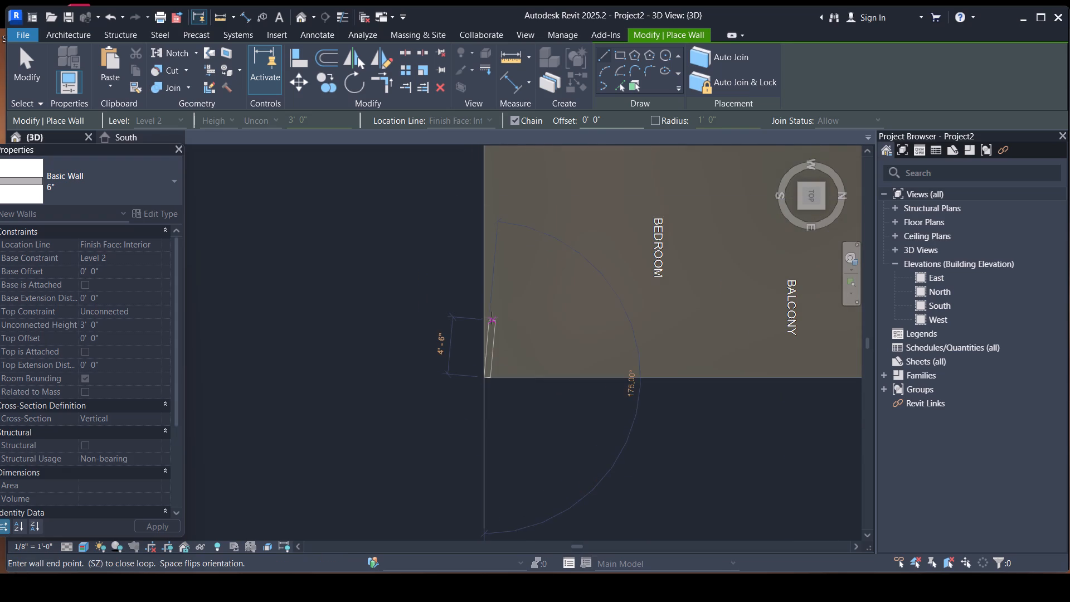
scroll(492, 318, "up", 1)
scroll(492, 318, "down", 2)
middle_click_drag(492, 318, 482, 489)
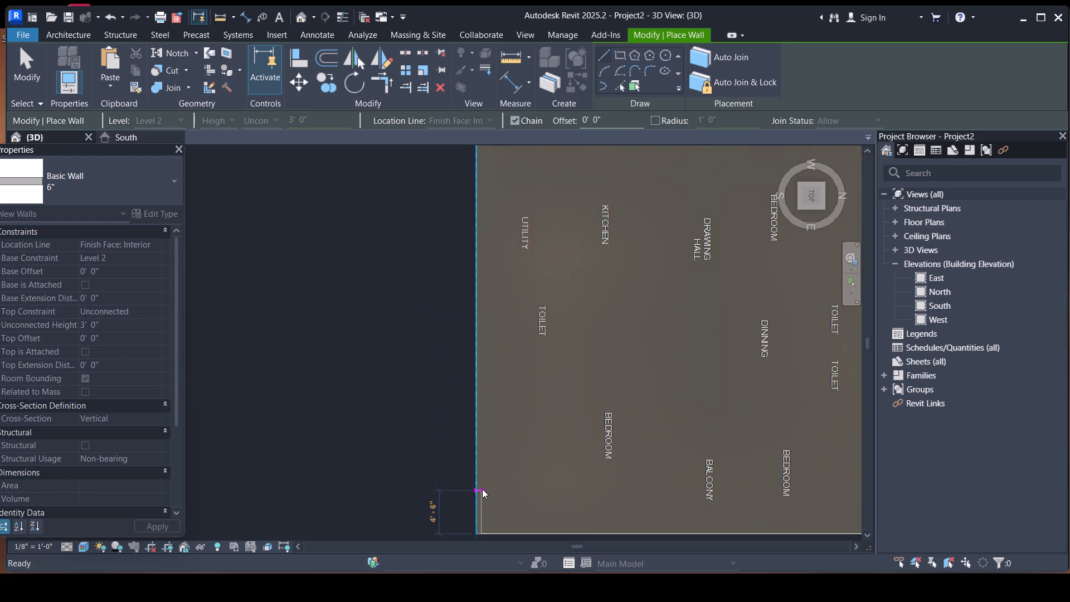
middle_click_drag(482, 308, 455, 415)
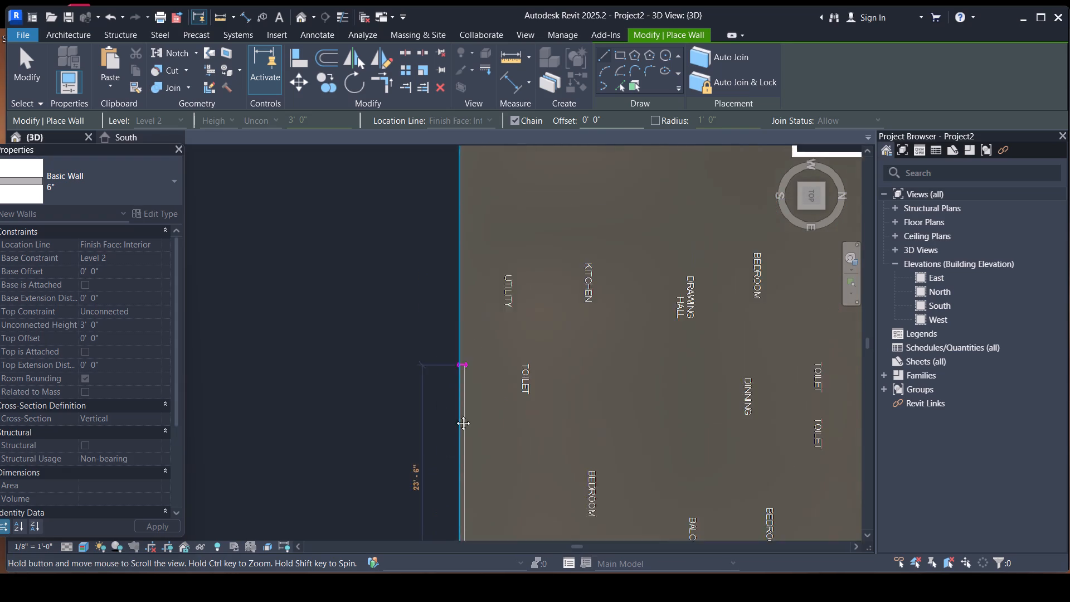
middle_click_drag(455, 415, 447, 451)
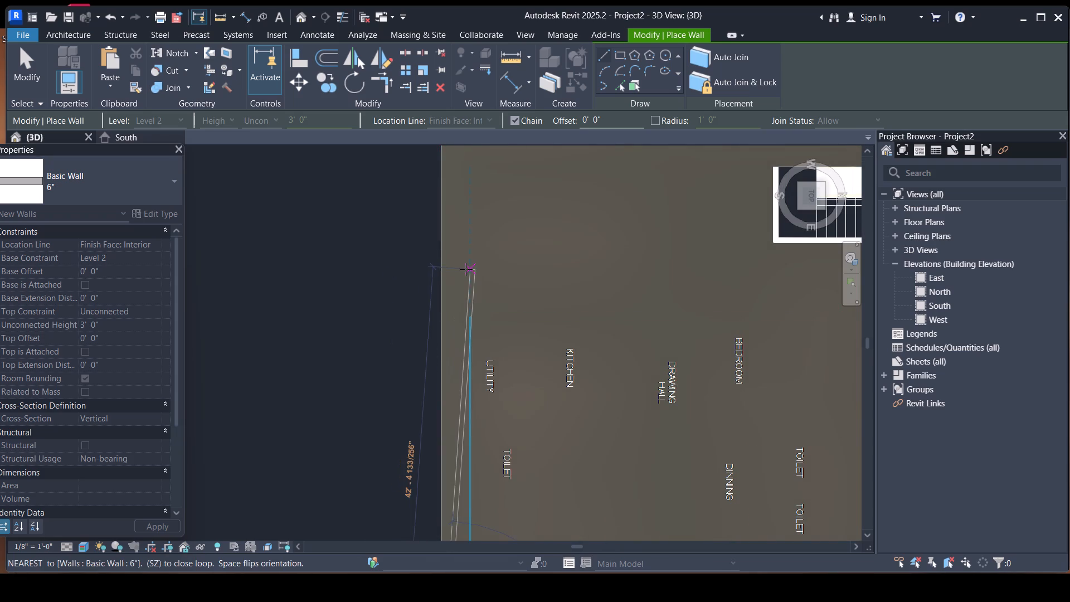
scroll(453, 273, "down", 6)
middle_click_drag(453, 273, 445, 292)
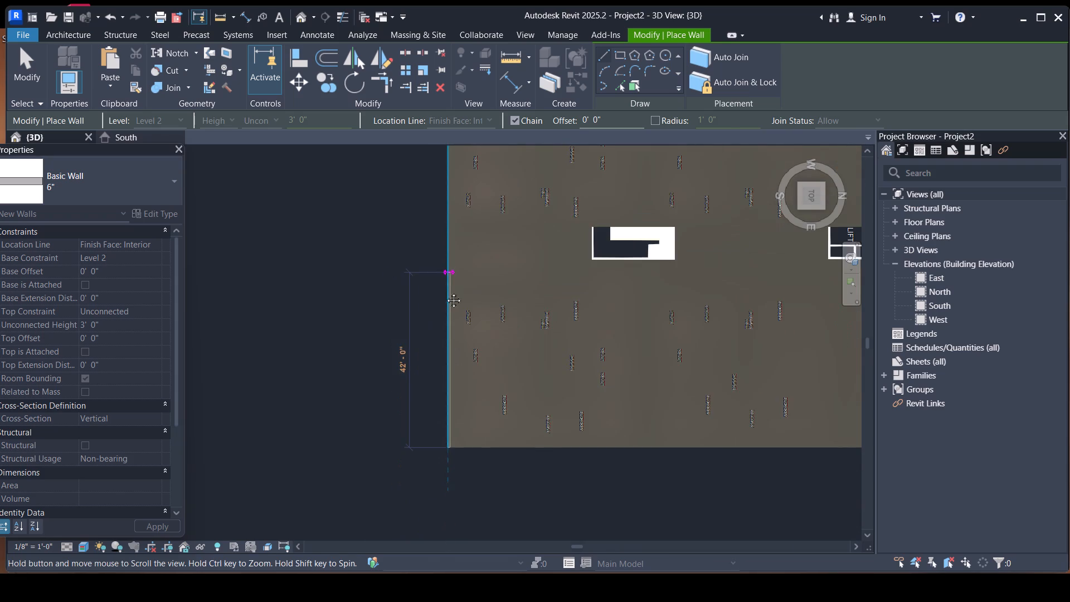
middle_click_drag(445, 292, 398, 470)
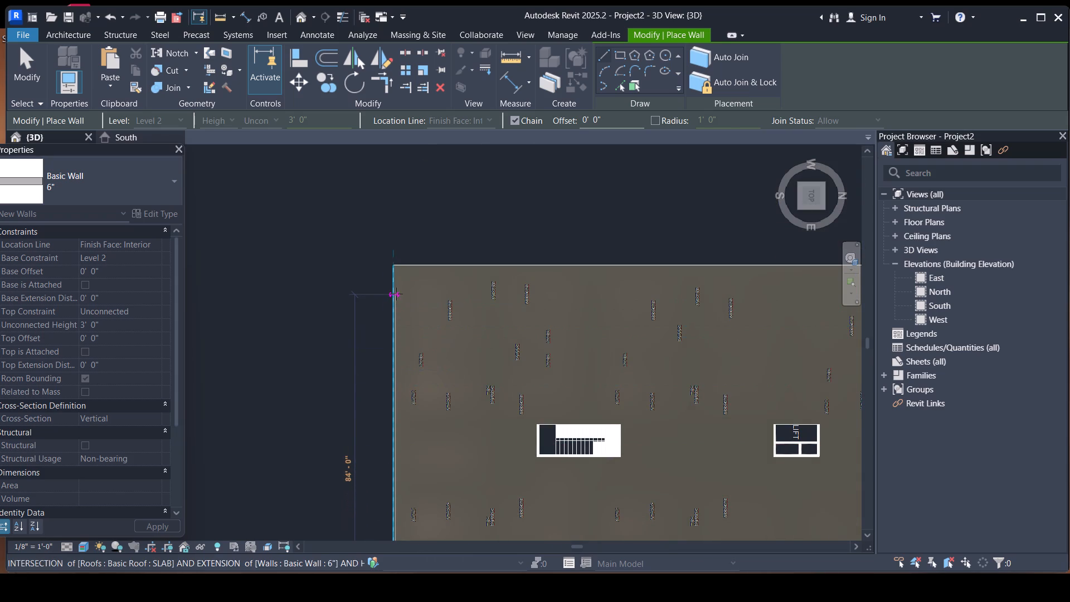
scroll(396, 284, "up", 9)
scroll(396, 275, "down", 1)
scroll(396, 275, "up", 1)
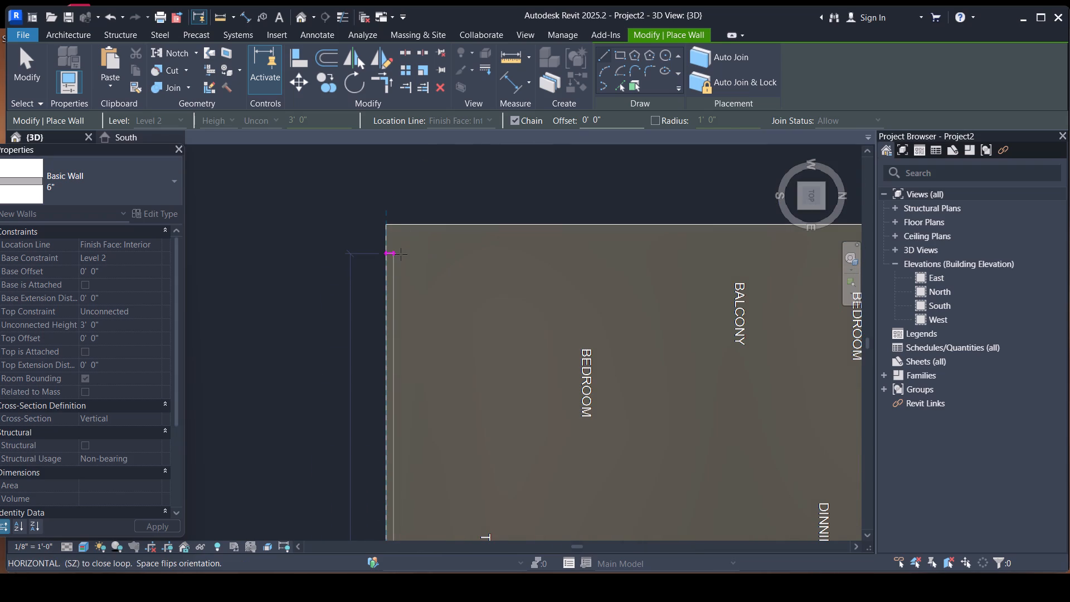
left_click(392, 226)
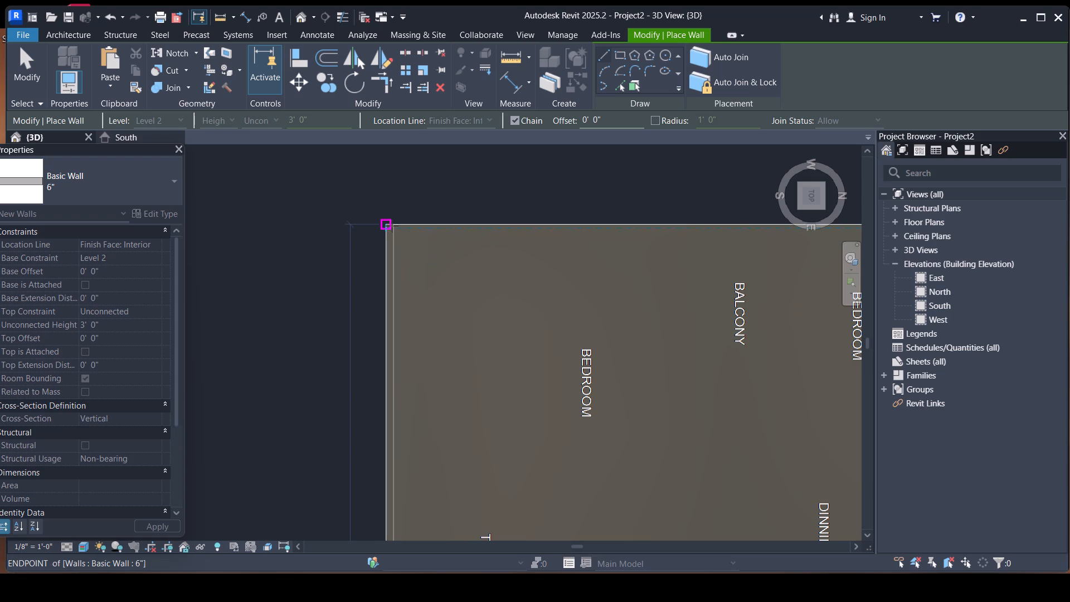
key("Escape")
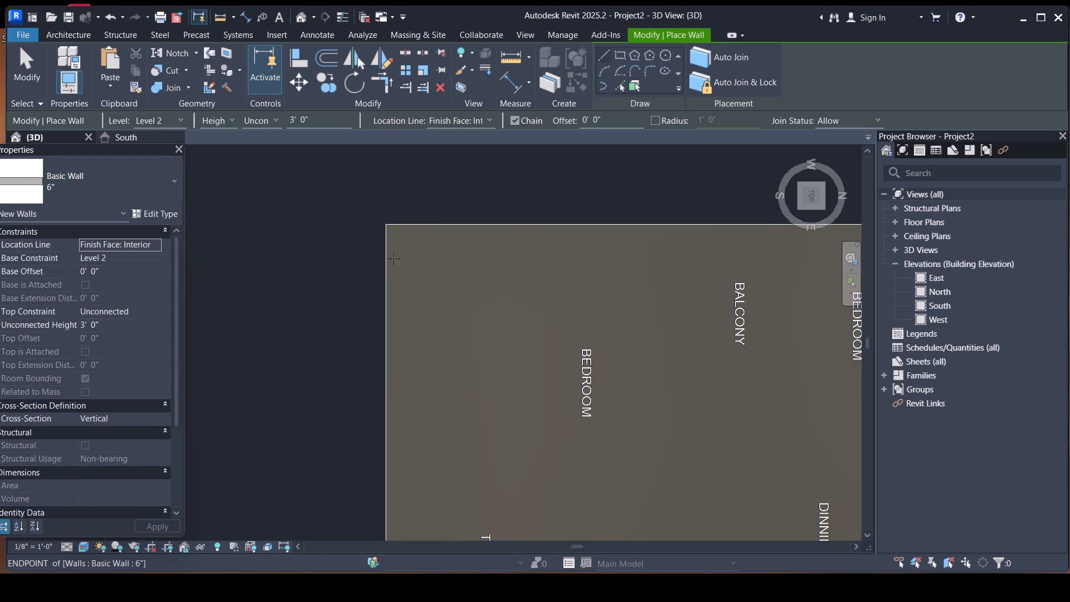
From the Right side of the 3D view, select the new 6" perimeter wall and all instances of its type.
scroll(325, 254, "down", 19)
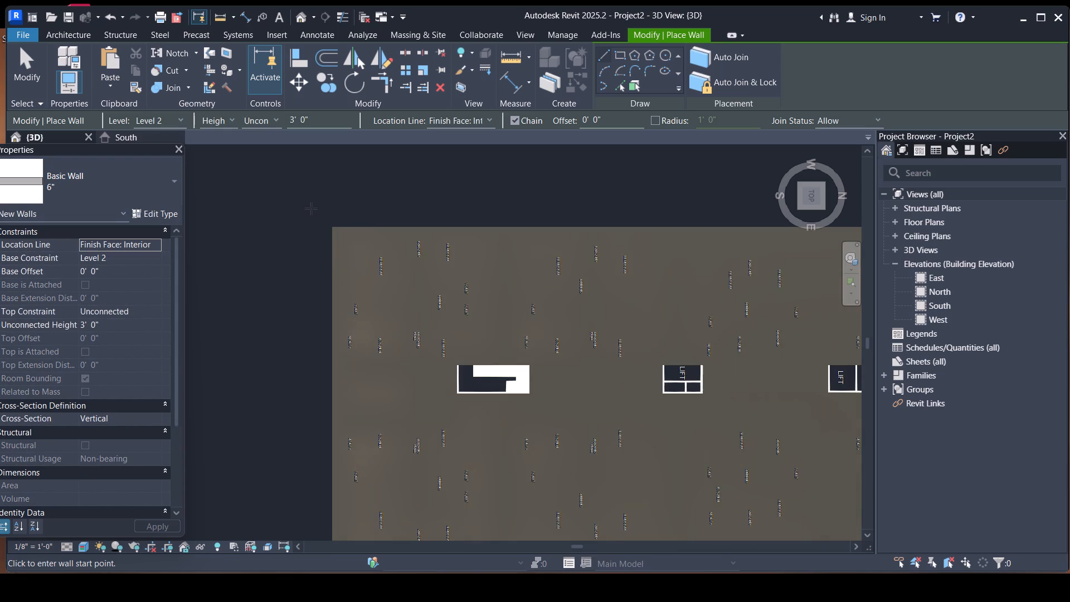
scroll(311, 208, "down", 1)
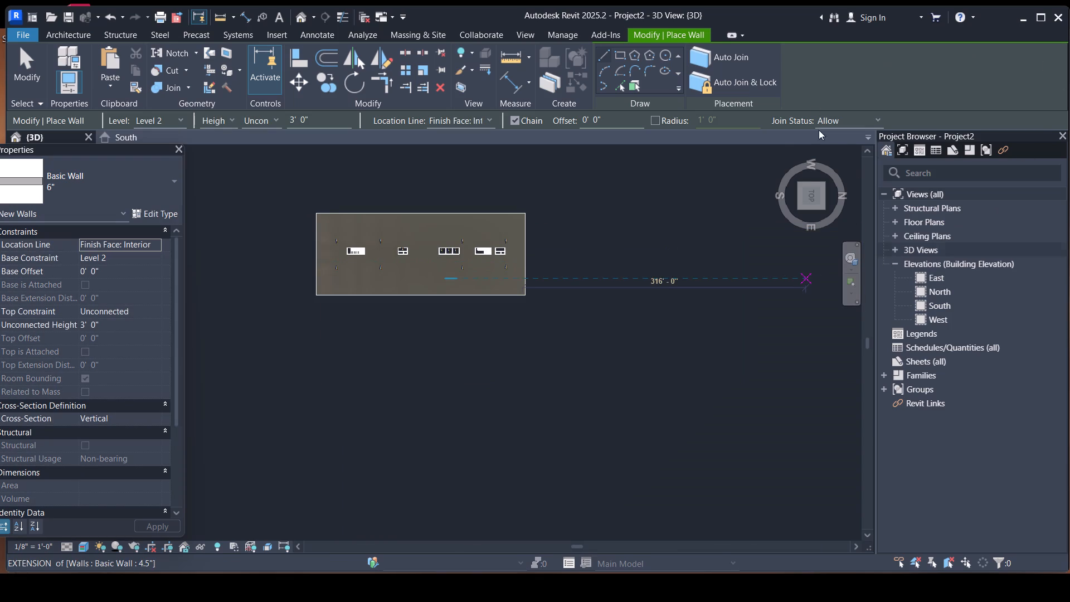
left_click(807, 212)
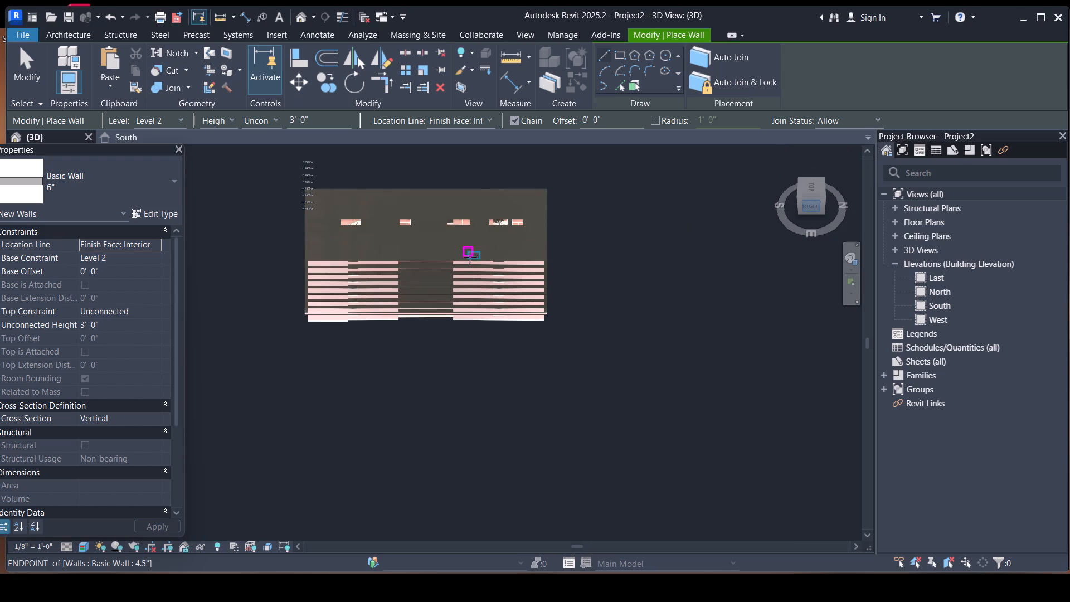
scroll(470, 257, "up", 6)
scroll(343, 364, "up", 5)
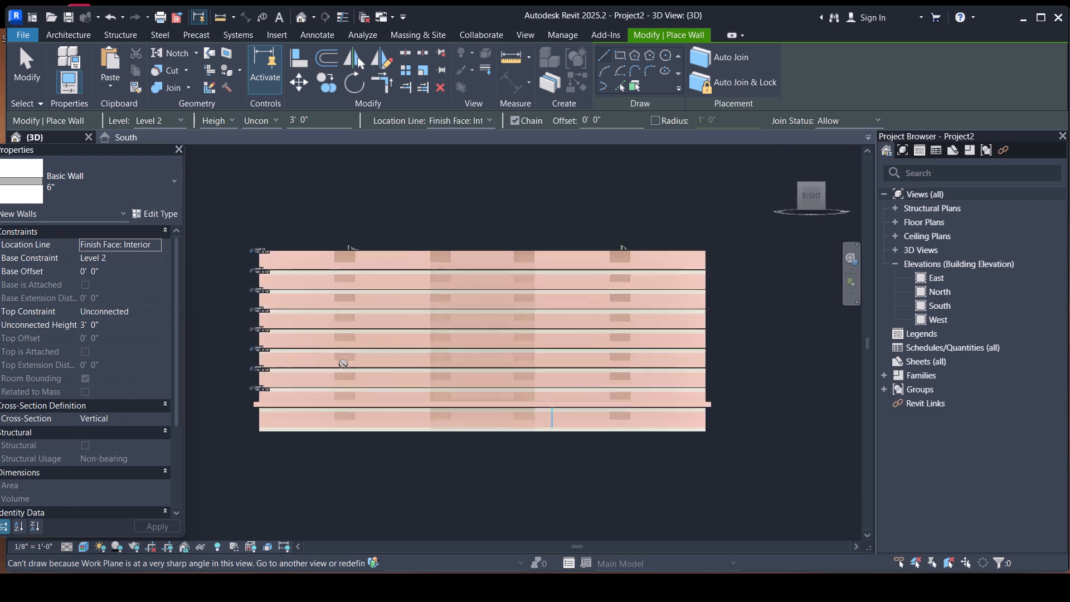
scroll(343, 364, "up", 2)
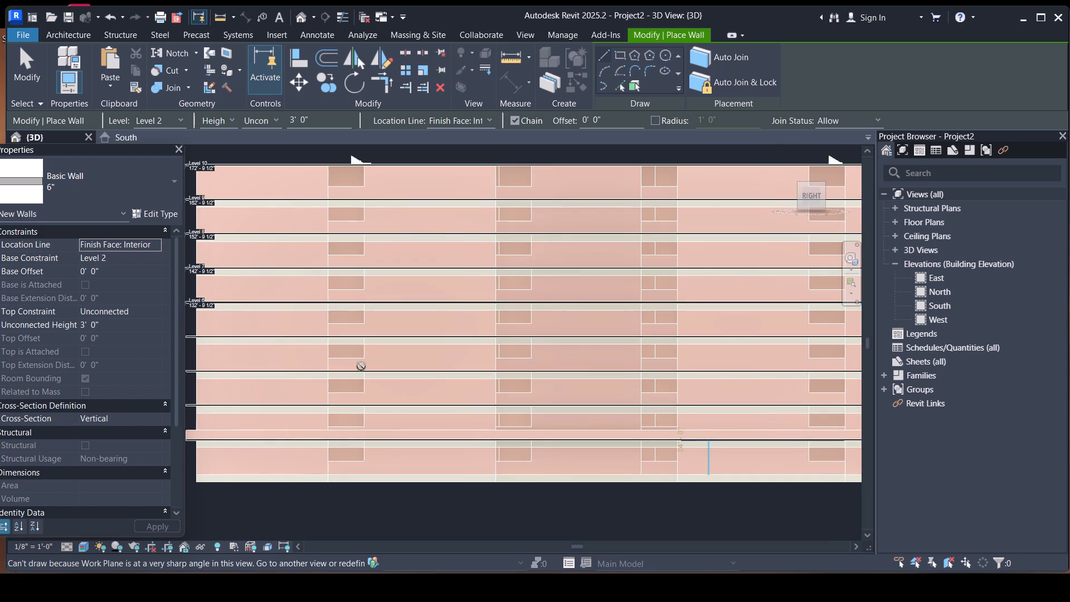
key("Escape")
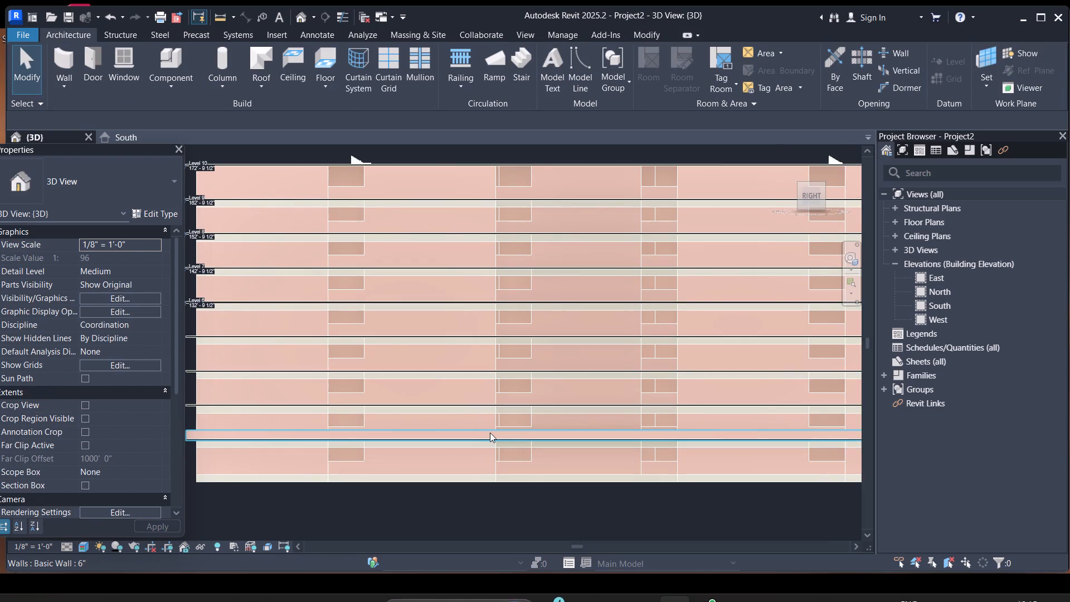
left_click(490, 433)
type("SA")
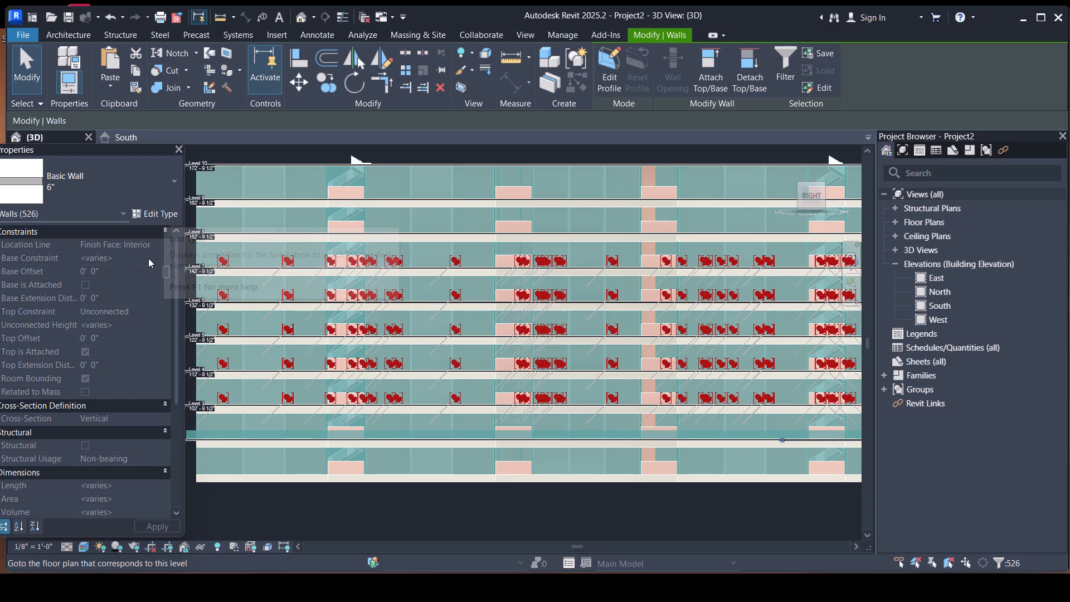
scroll(150, 259, "up", 4)
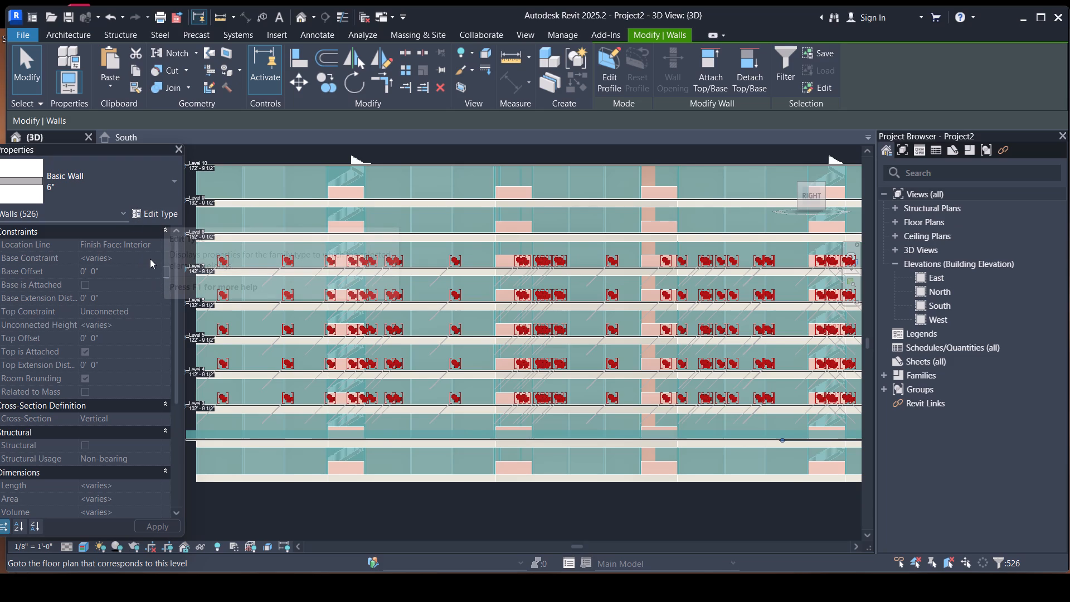
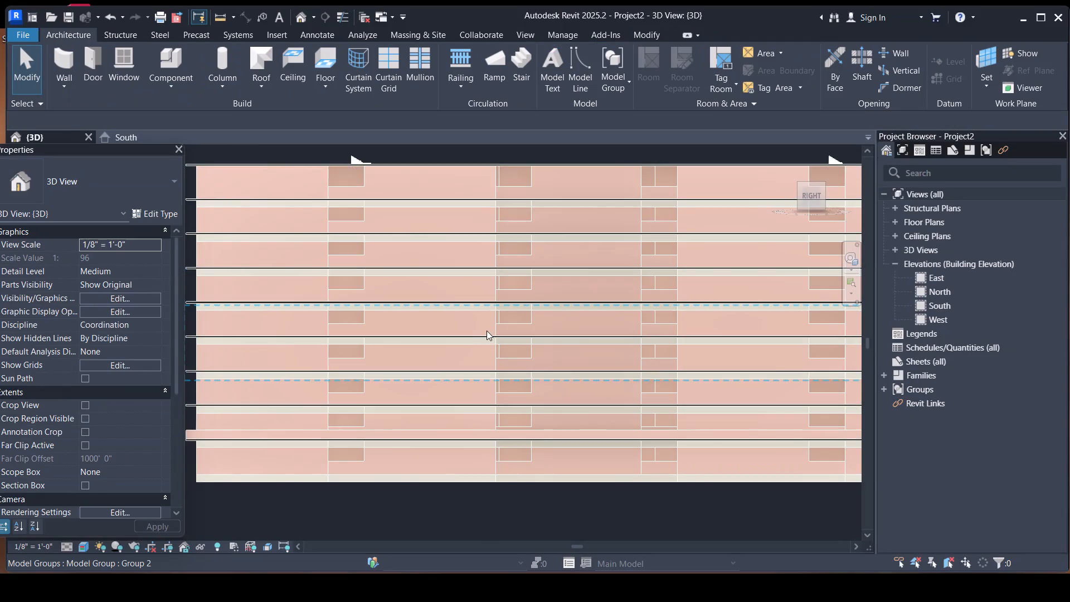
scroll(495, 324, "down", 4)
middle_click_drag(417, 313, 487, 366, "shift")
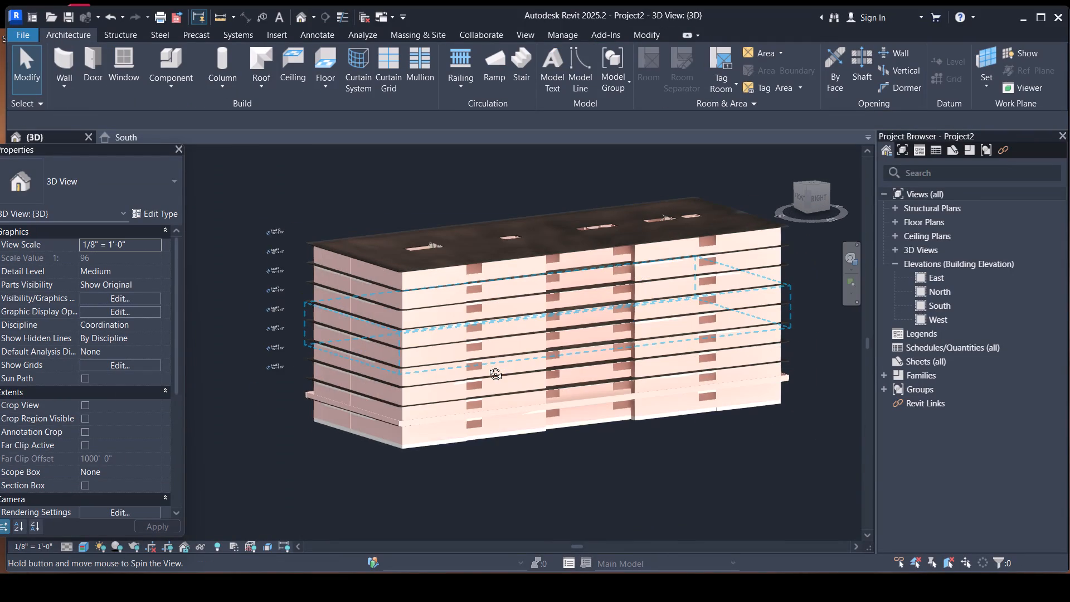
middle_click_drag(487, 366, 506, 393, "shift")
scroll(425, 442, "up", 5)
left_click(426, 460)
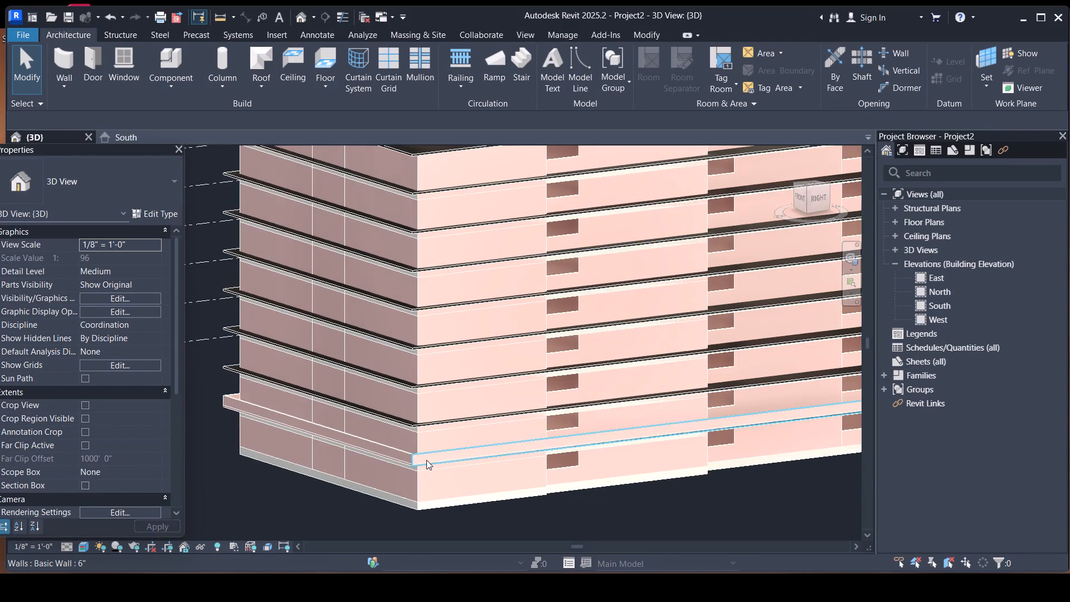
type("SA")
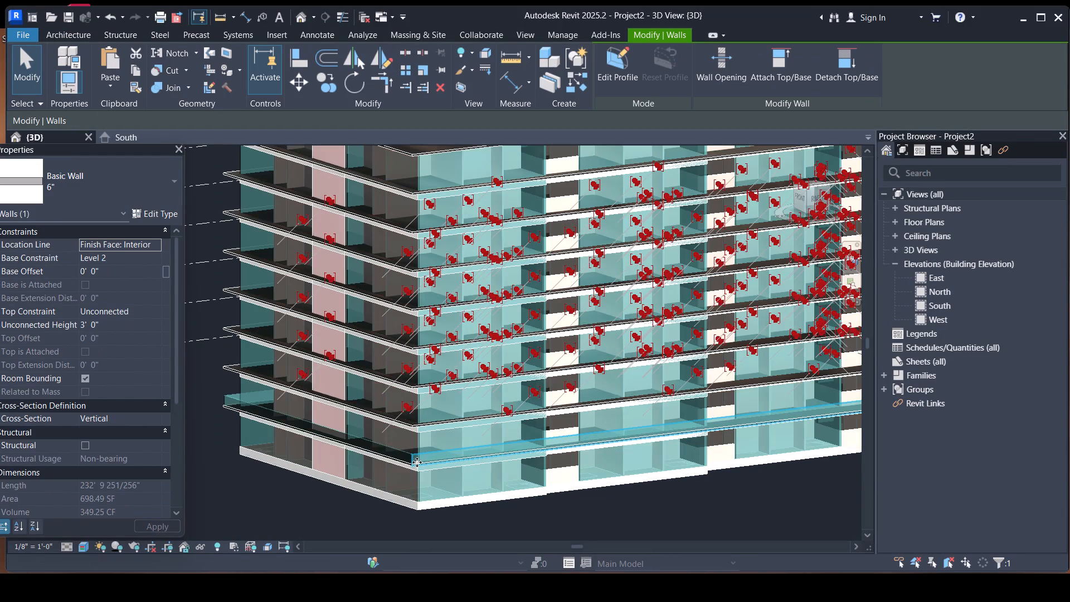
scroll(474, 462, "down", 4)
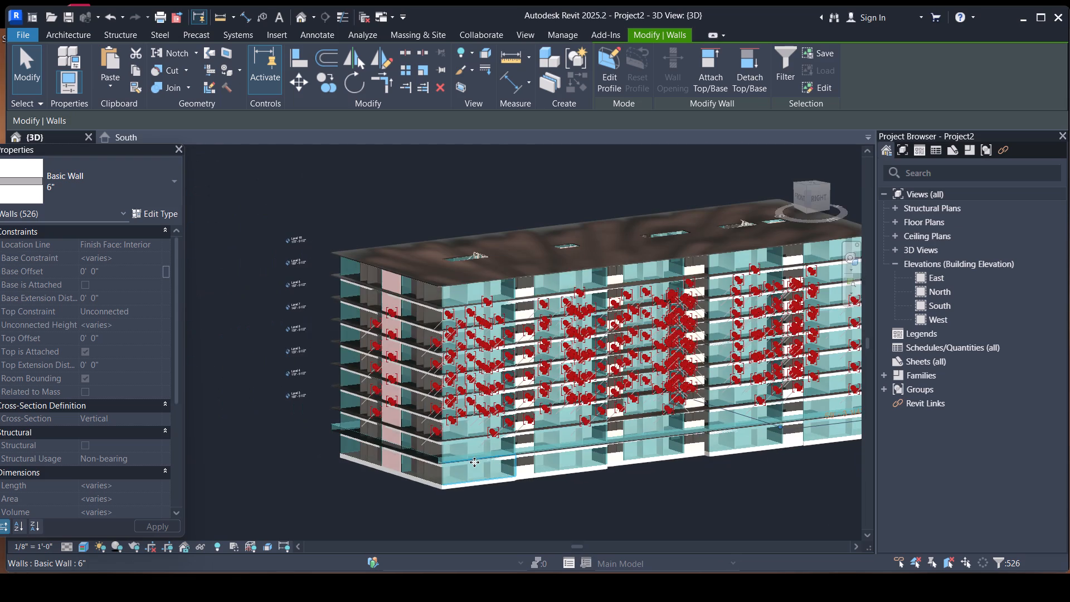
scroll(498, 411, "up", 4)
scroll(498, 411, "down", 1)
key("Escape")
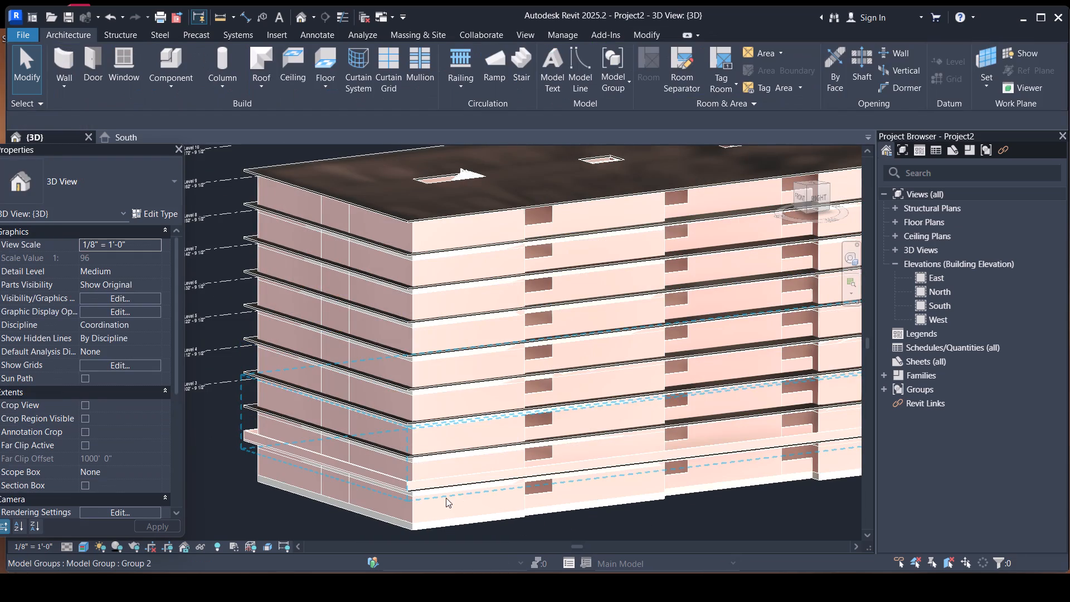
Select the low 6" parapet walls that run along the Level 2 slab edge, side by side around the building.
left_click(437, 478)
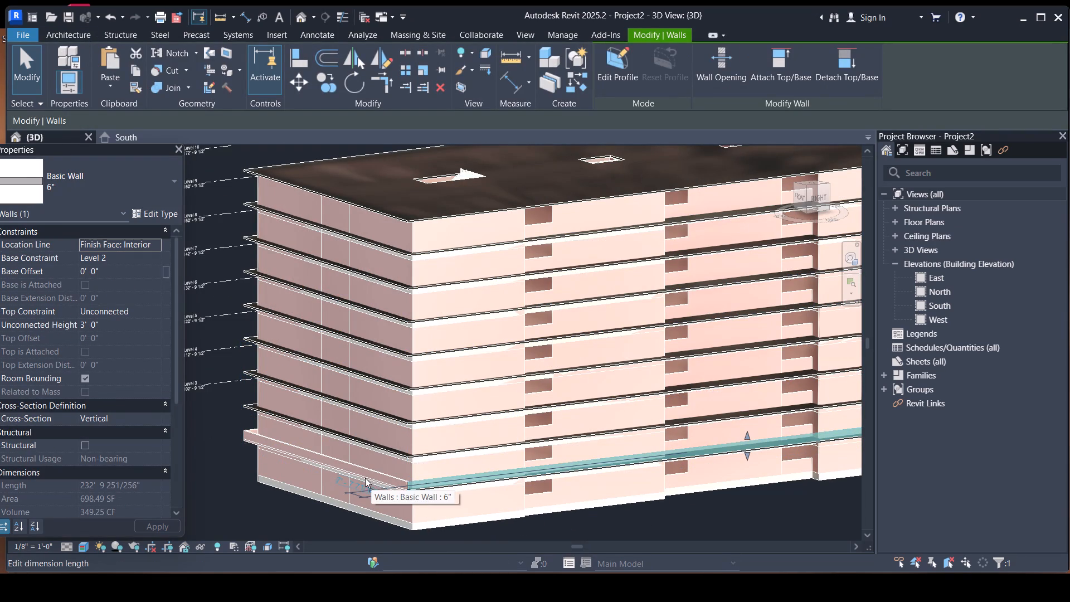
left_click(367, 475, "ctrl")
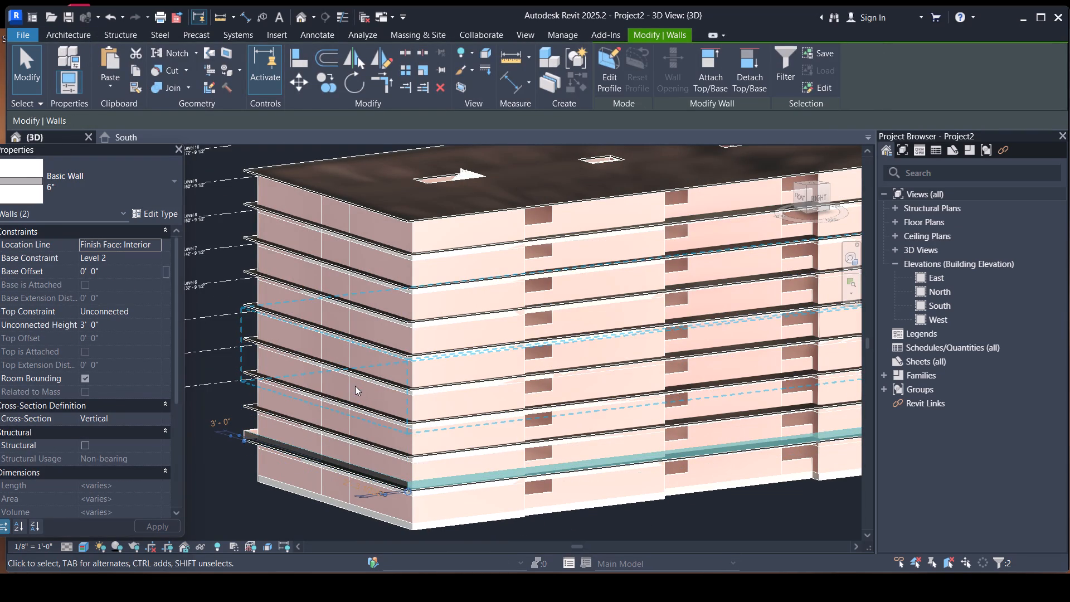
middle_click_drag(330, 375, 468, 430, "ctrl")
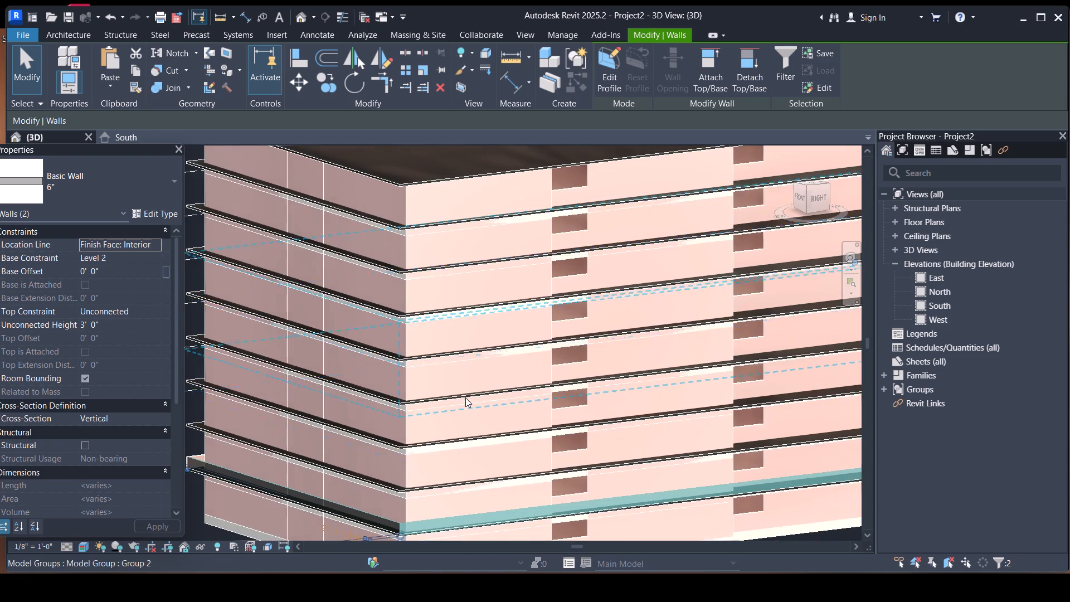
middle_click_drag(465, 394, 634, 404, "shift")
scroll(620, 378, "down", 1)
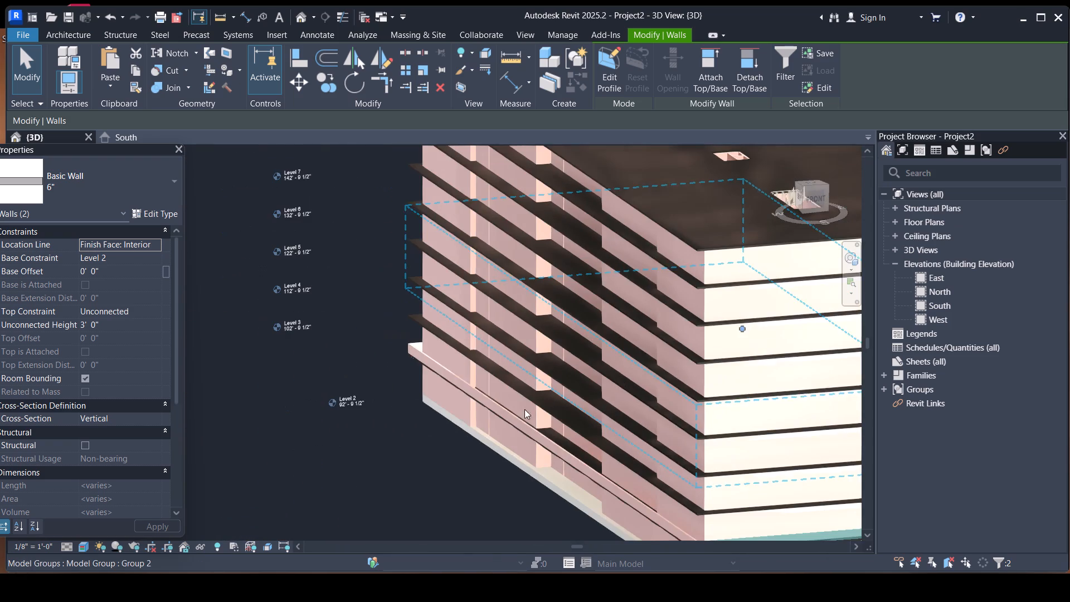
left_click(525, 424)
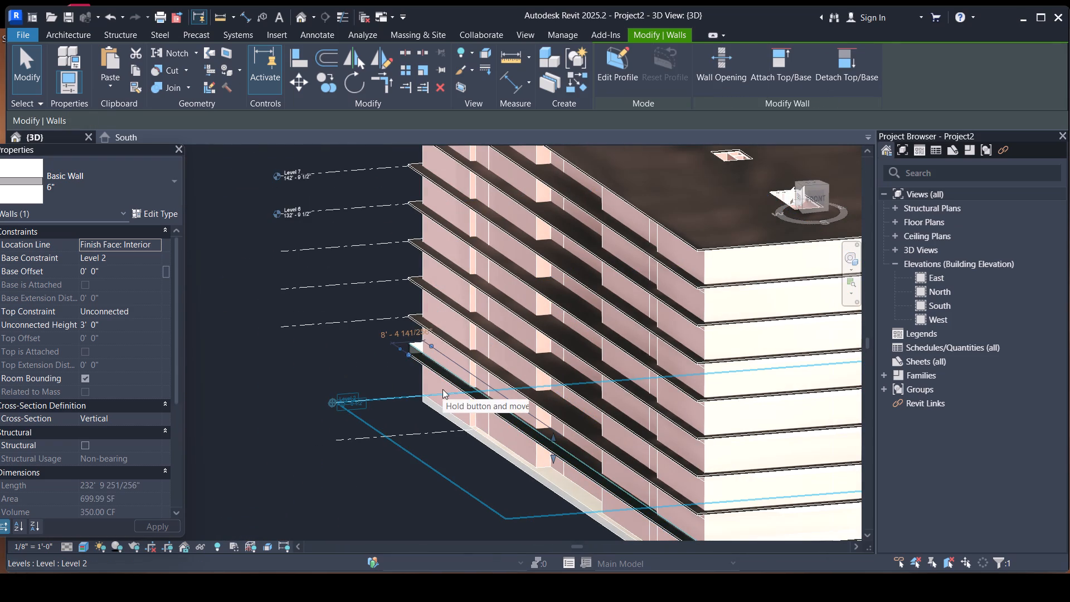
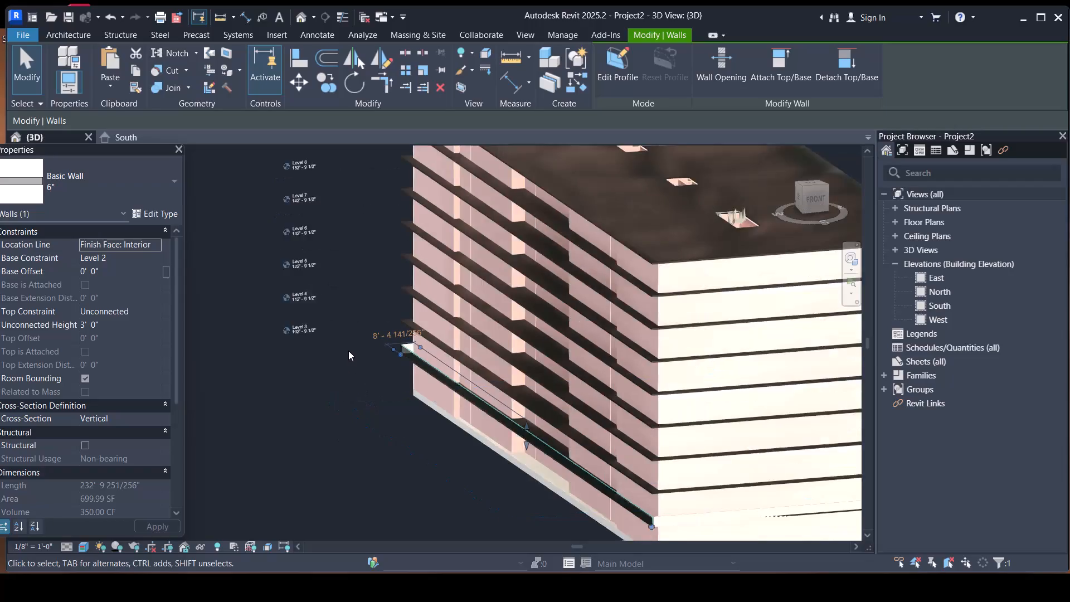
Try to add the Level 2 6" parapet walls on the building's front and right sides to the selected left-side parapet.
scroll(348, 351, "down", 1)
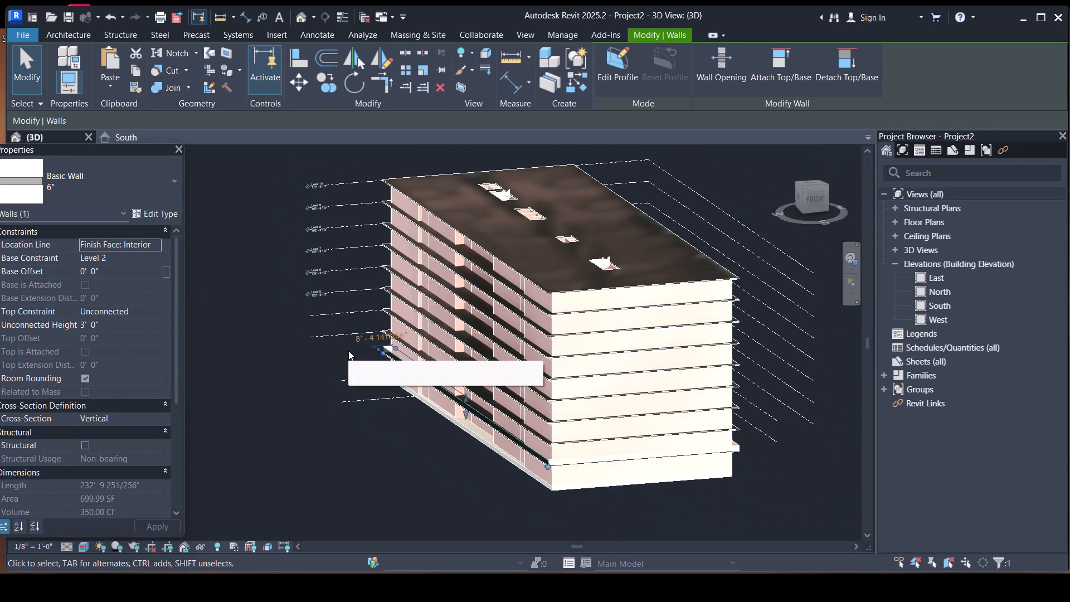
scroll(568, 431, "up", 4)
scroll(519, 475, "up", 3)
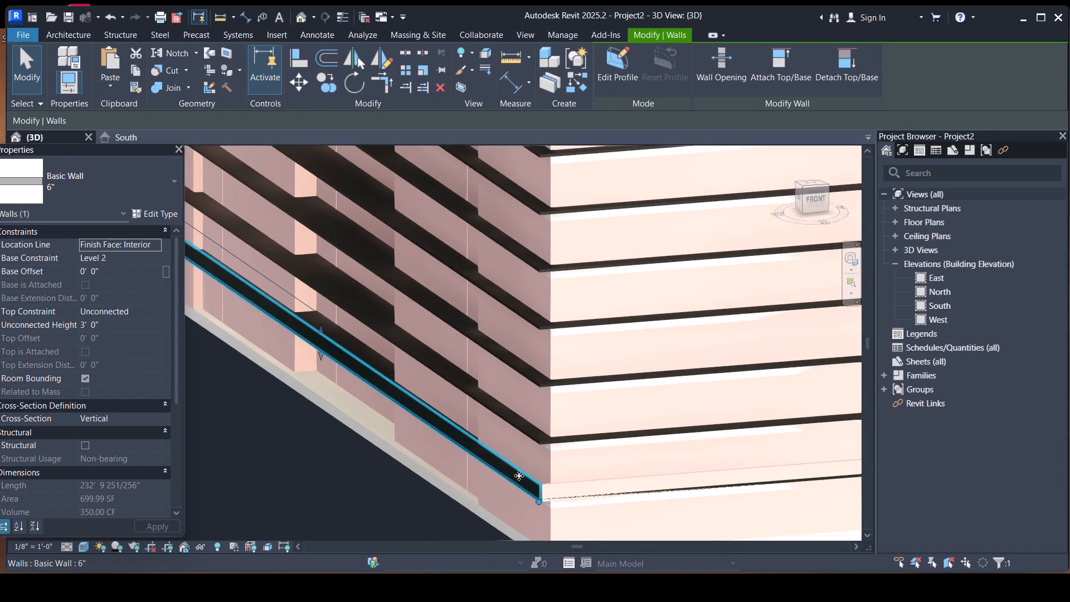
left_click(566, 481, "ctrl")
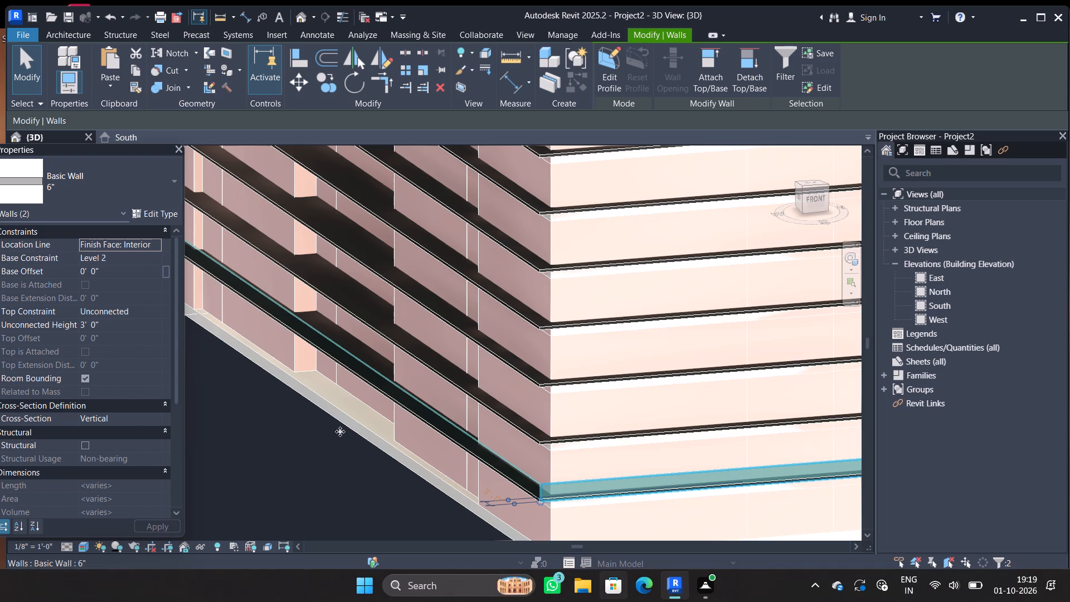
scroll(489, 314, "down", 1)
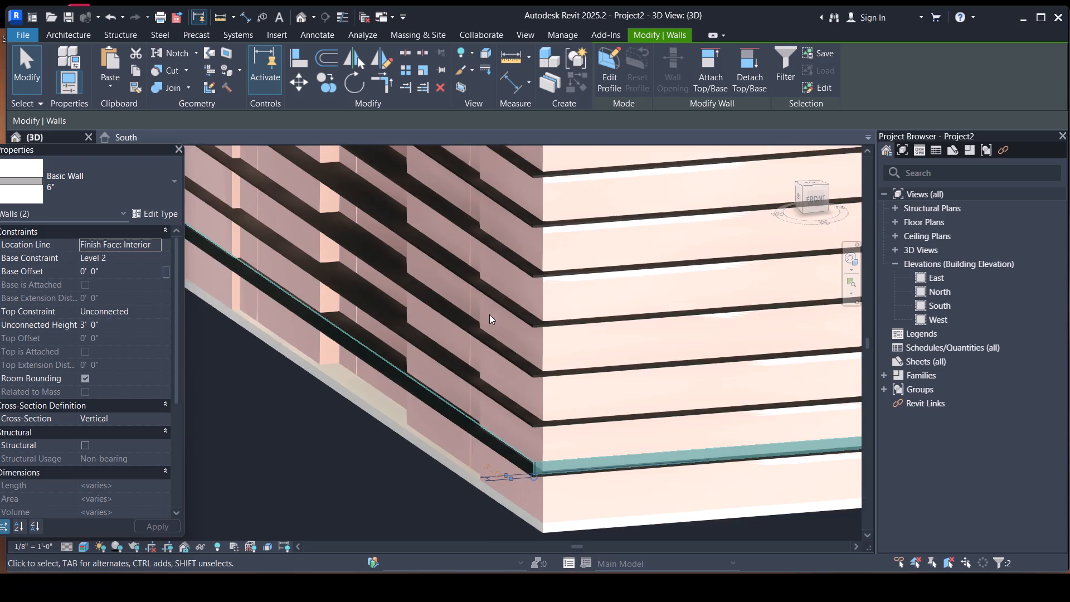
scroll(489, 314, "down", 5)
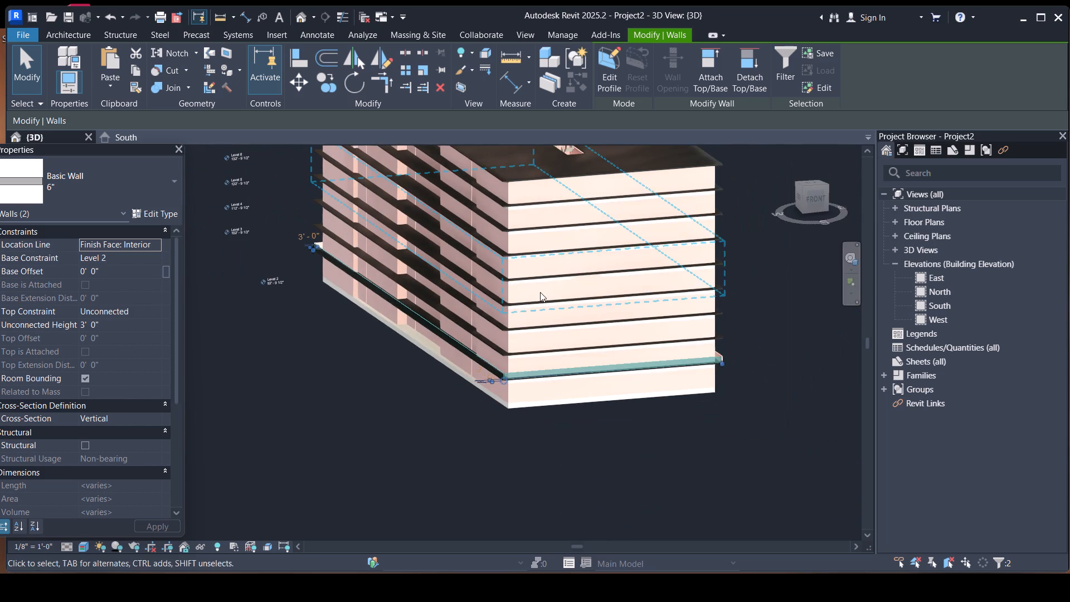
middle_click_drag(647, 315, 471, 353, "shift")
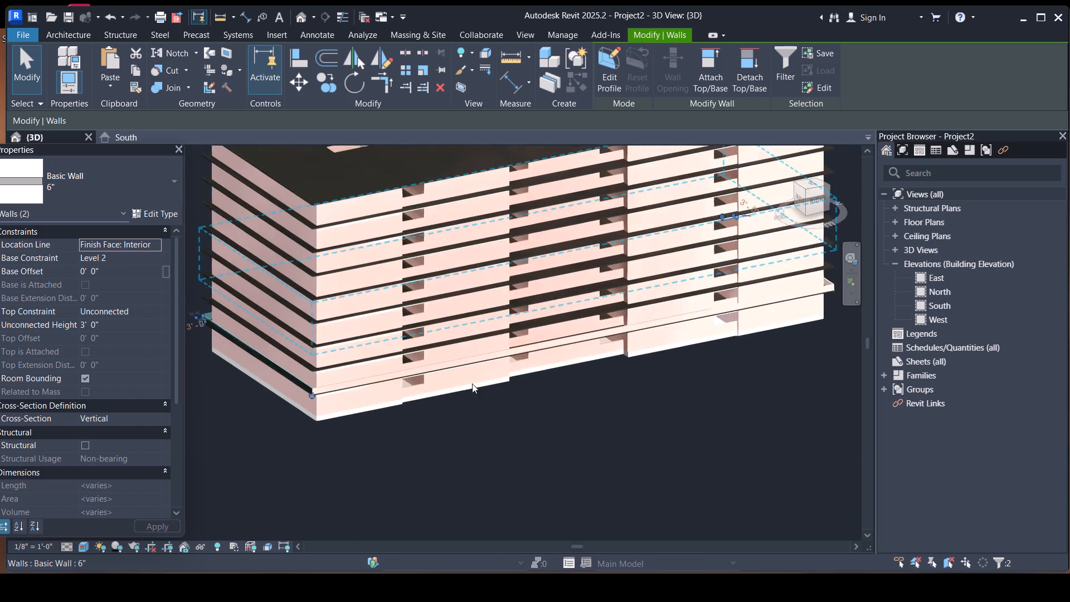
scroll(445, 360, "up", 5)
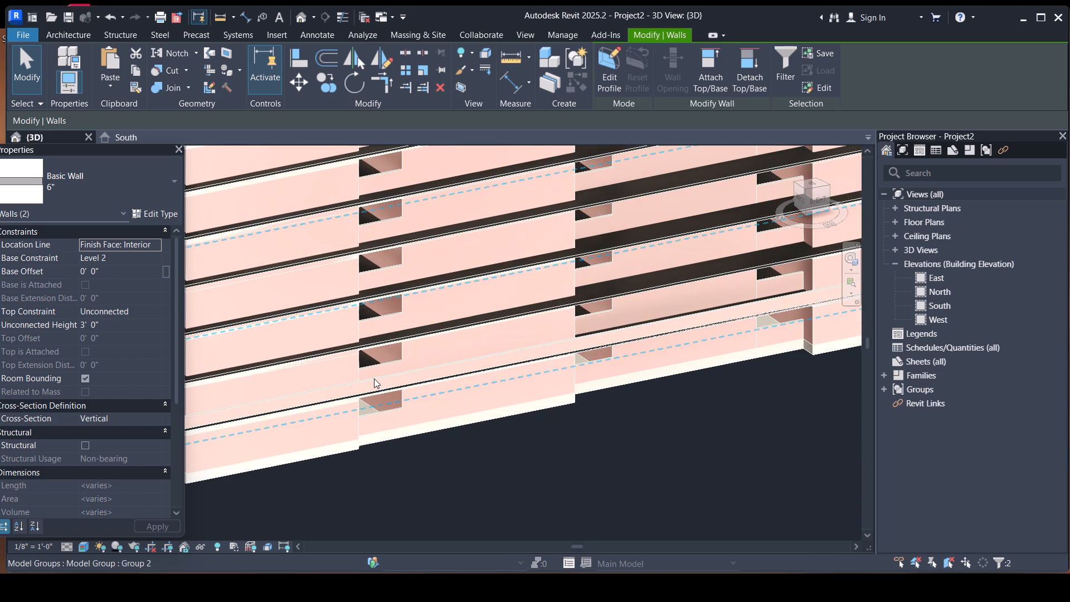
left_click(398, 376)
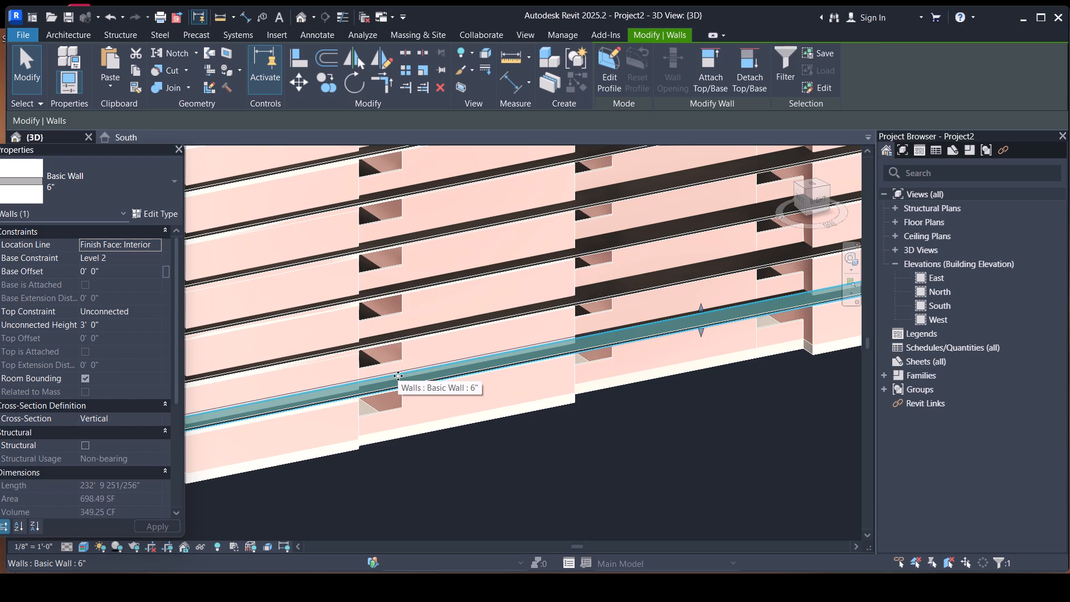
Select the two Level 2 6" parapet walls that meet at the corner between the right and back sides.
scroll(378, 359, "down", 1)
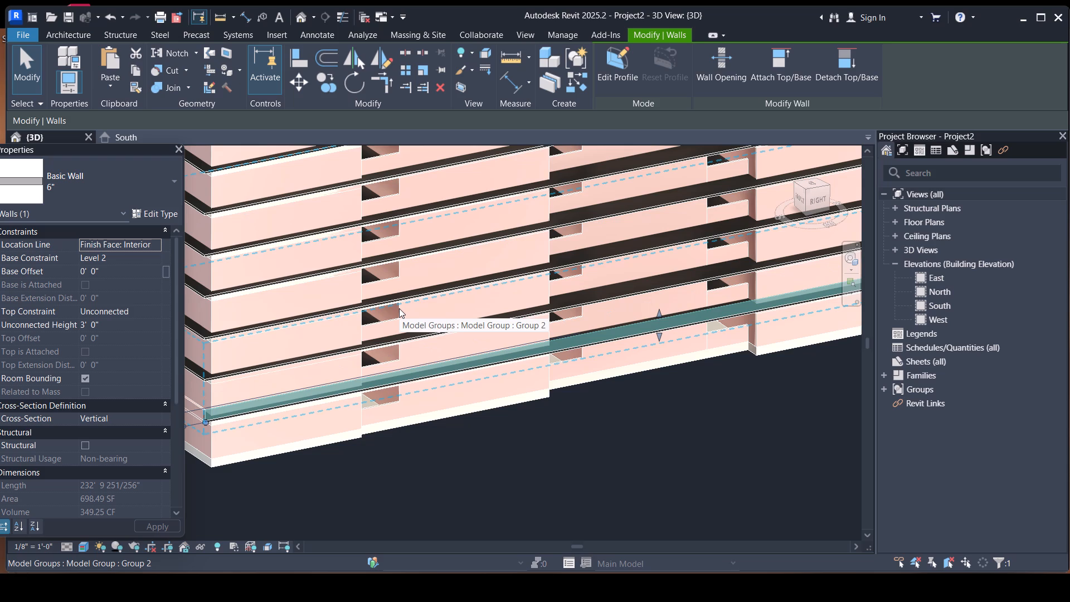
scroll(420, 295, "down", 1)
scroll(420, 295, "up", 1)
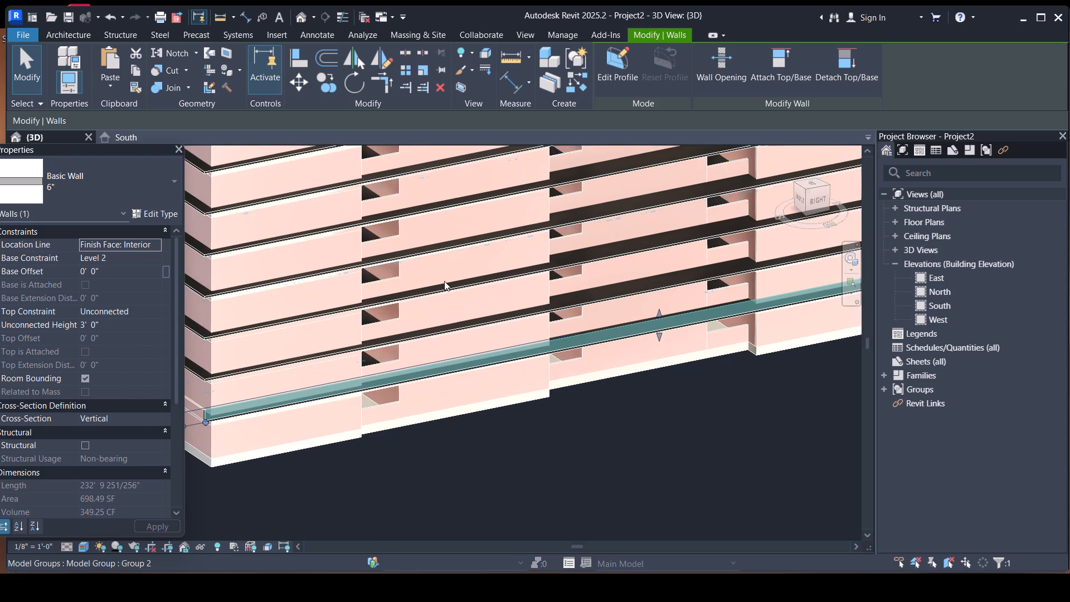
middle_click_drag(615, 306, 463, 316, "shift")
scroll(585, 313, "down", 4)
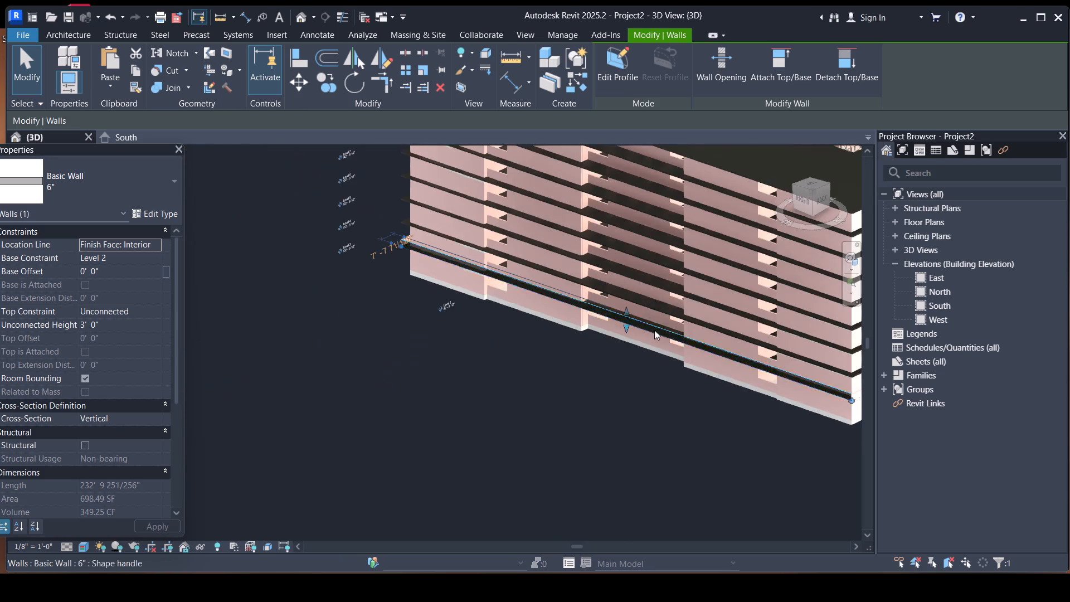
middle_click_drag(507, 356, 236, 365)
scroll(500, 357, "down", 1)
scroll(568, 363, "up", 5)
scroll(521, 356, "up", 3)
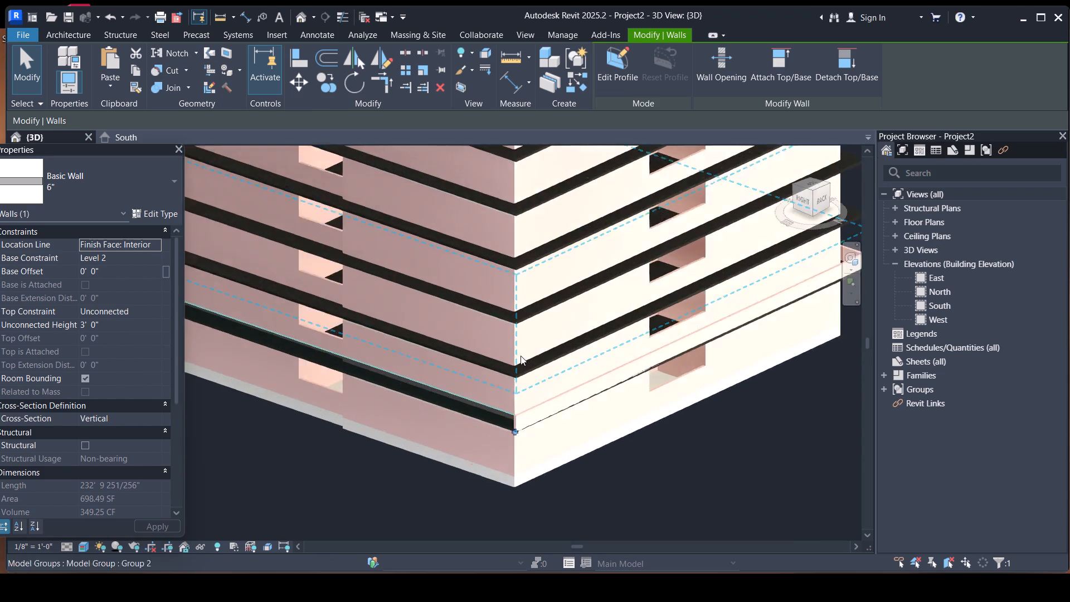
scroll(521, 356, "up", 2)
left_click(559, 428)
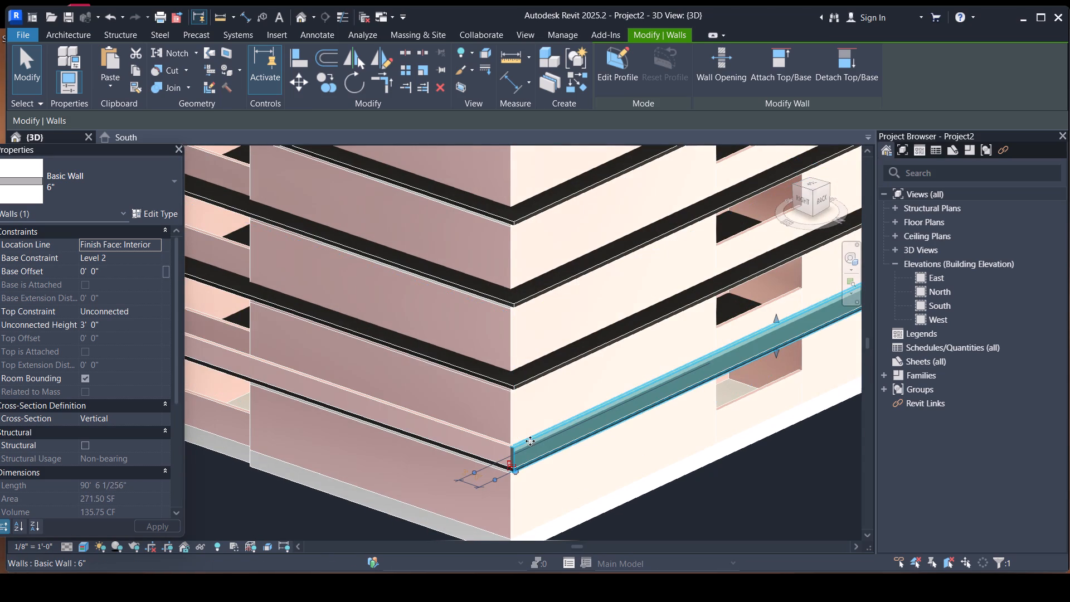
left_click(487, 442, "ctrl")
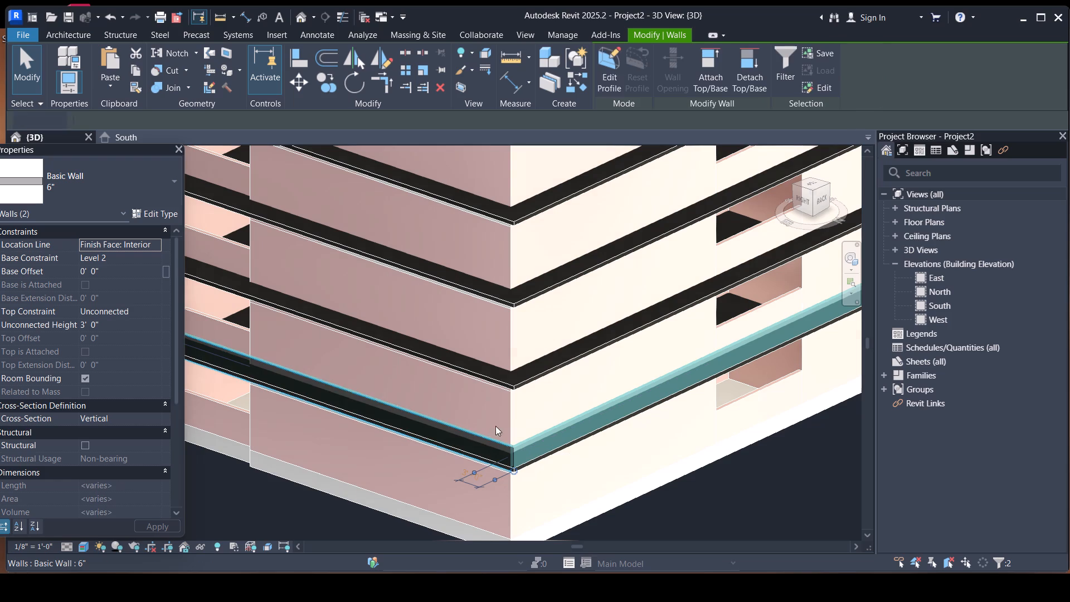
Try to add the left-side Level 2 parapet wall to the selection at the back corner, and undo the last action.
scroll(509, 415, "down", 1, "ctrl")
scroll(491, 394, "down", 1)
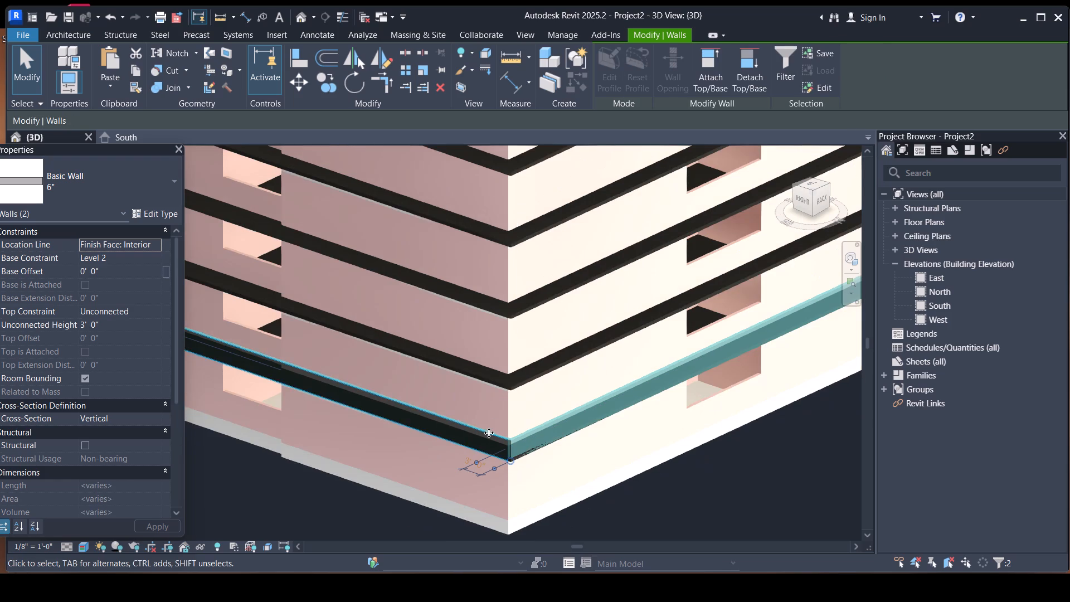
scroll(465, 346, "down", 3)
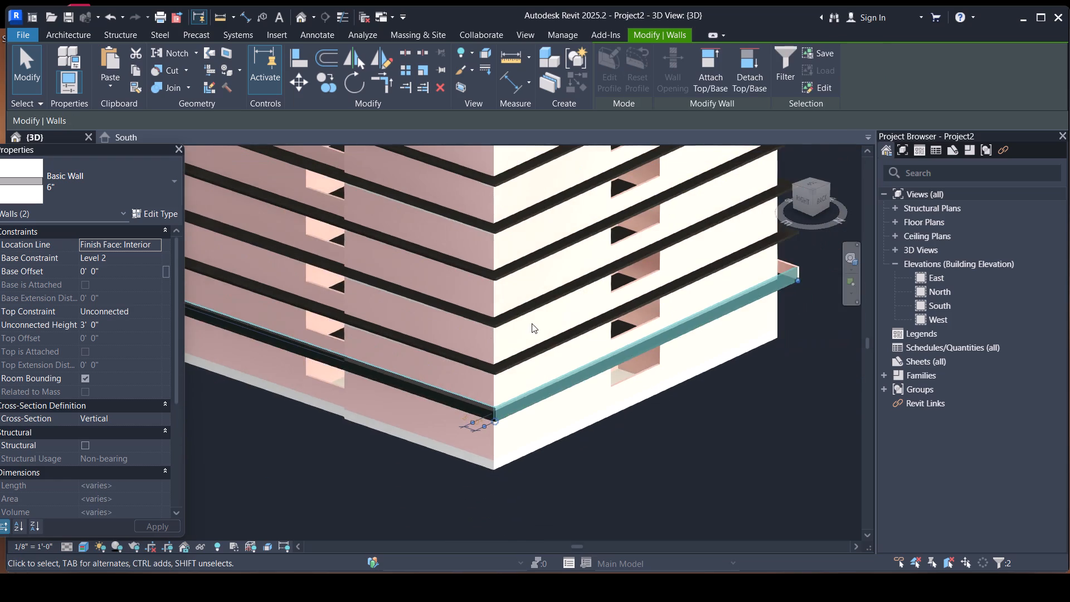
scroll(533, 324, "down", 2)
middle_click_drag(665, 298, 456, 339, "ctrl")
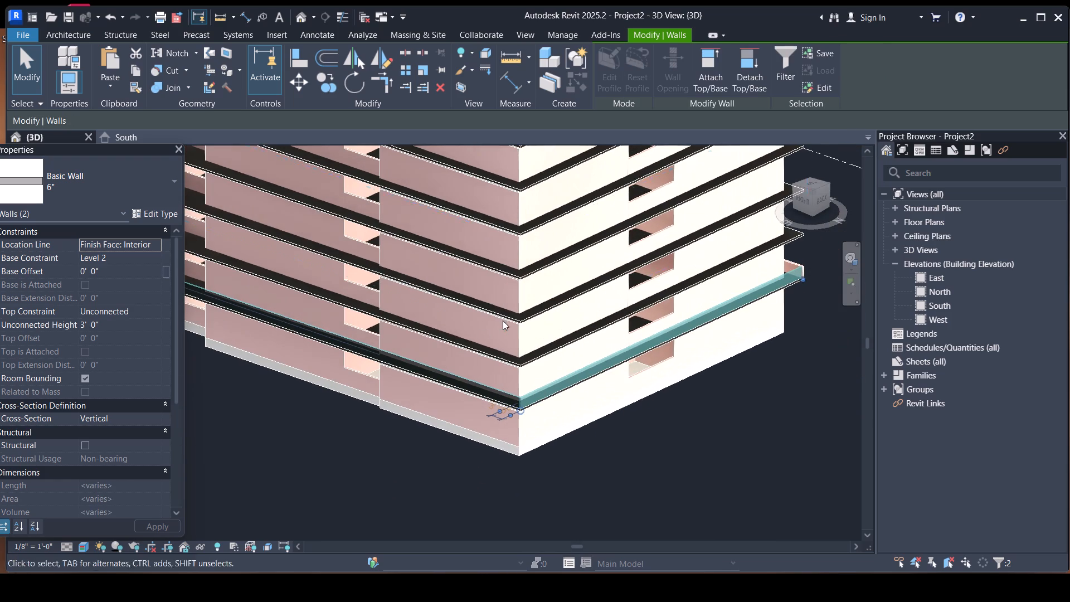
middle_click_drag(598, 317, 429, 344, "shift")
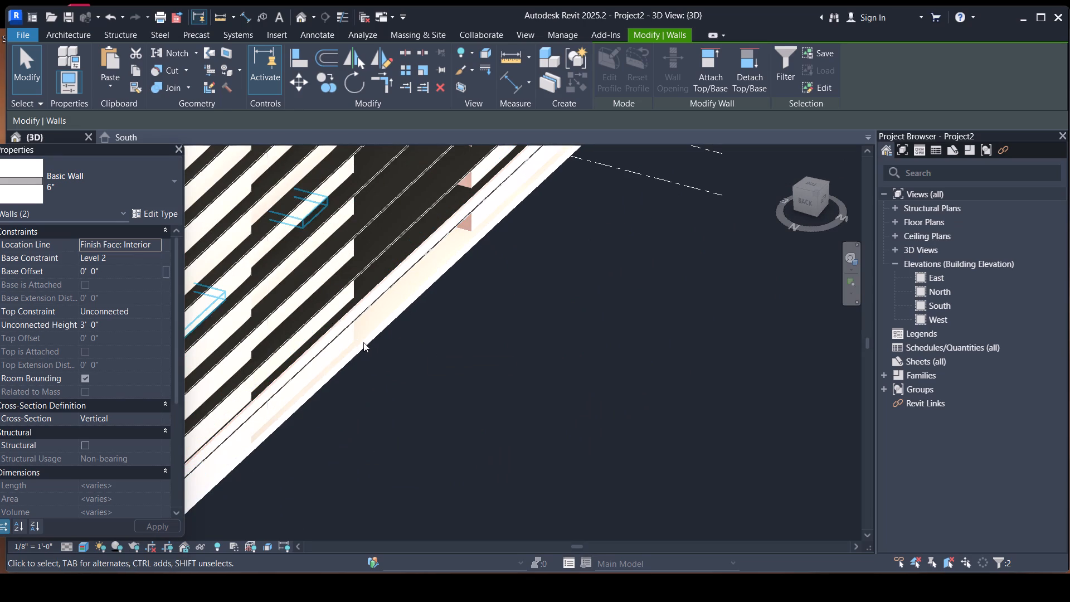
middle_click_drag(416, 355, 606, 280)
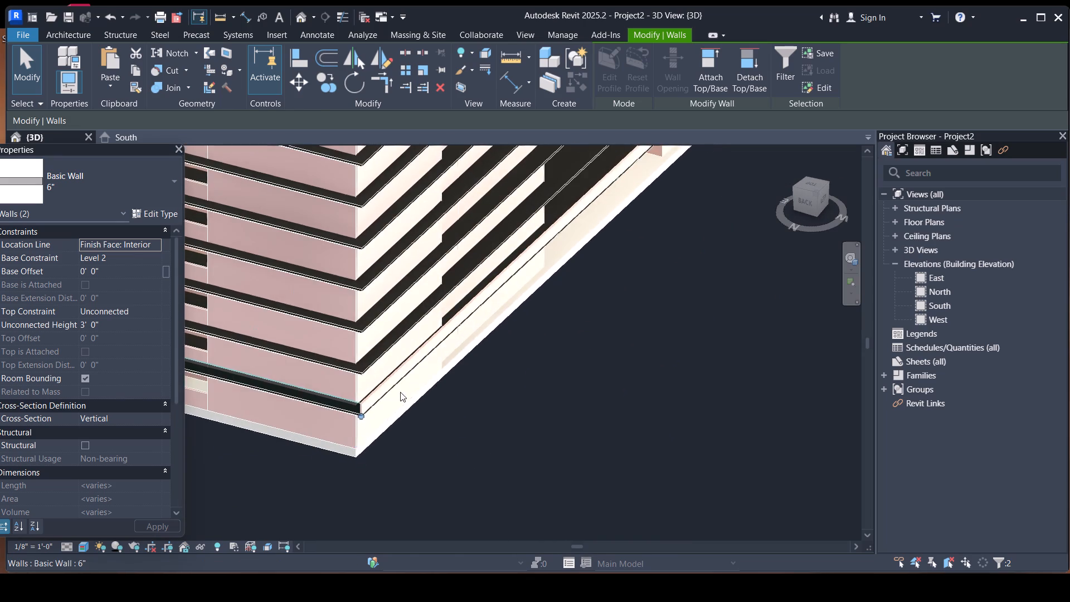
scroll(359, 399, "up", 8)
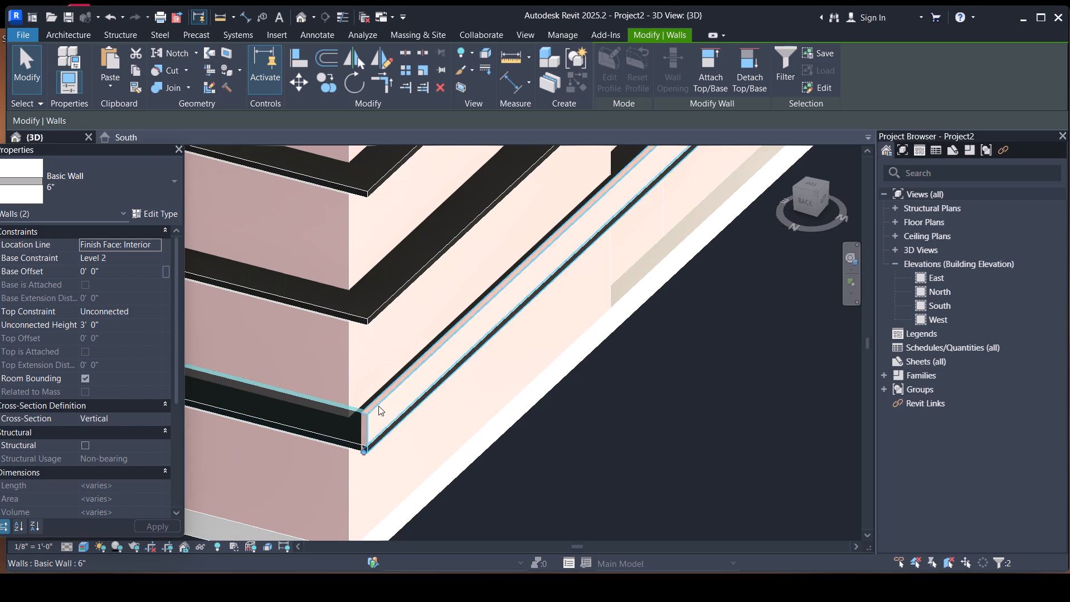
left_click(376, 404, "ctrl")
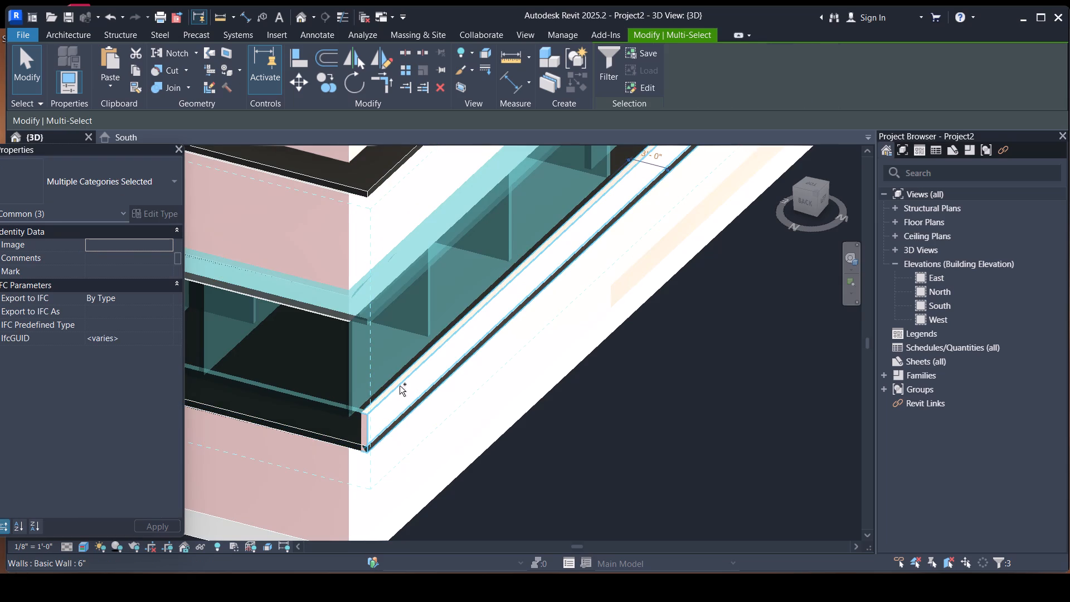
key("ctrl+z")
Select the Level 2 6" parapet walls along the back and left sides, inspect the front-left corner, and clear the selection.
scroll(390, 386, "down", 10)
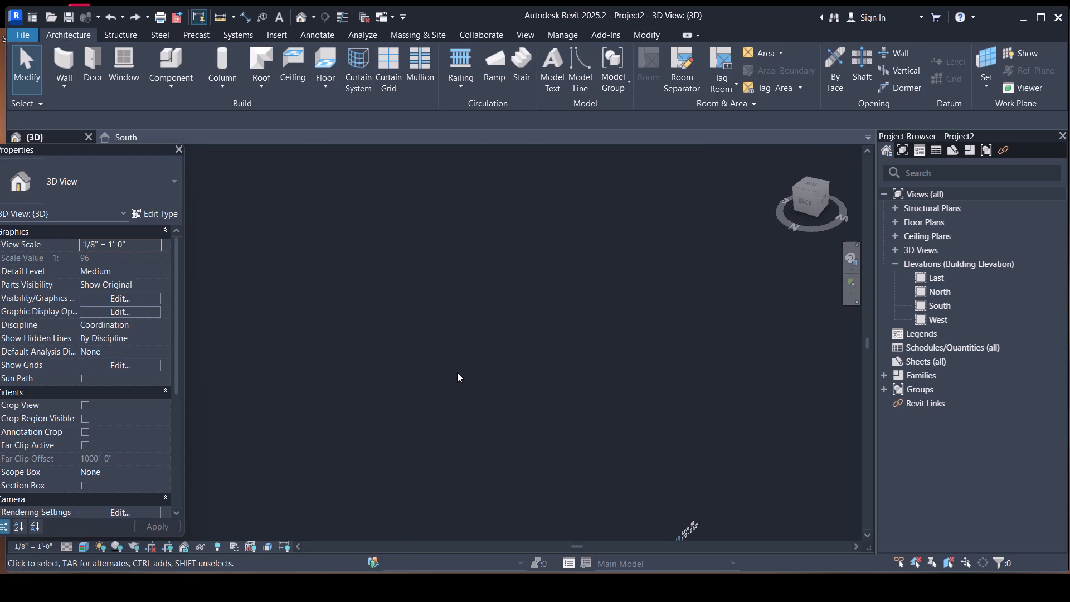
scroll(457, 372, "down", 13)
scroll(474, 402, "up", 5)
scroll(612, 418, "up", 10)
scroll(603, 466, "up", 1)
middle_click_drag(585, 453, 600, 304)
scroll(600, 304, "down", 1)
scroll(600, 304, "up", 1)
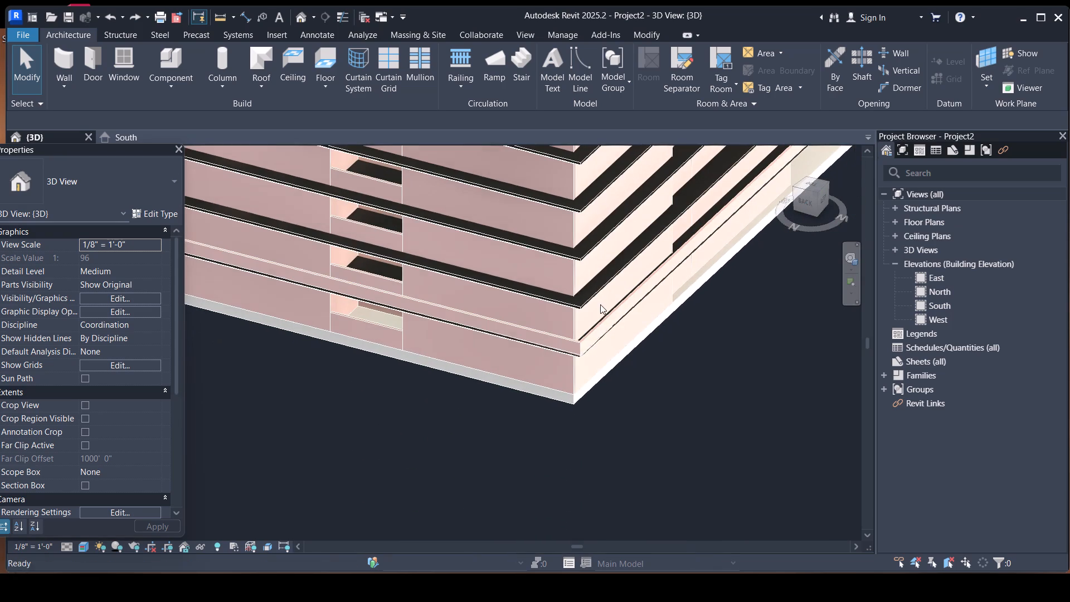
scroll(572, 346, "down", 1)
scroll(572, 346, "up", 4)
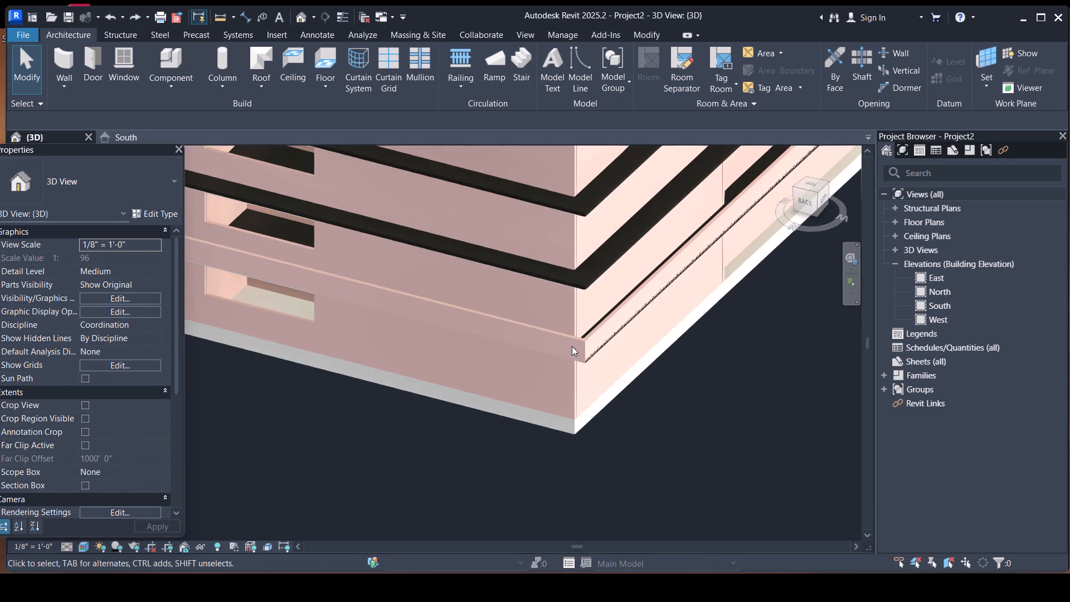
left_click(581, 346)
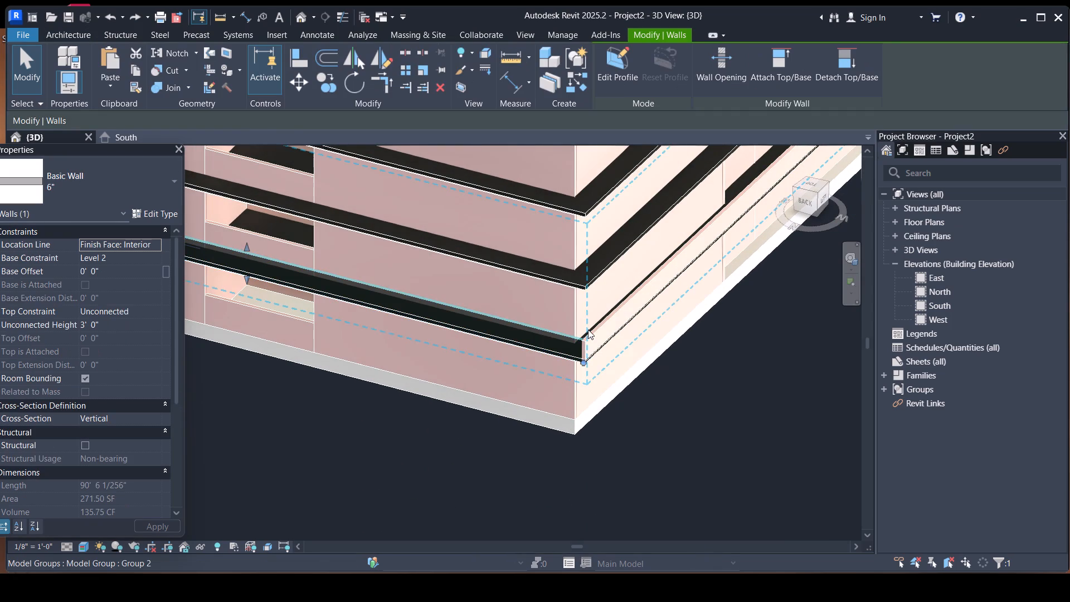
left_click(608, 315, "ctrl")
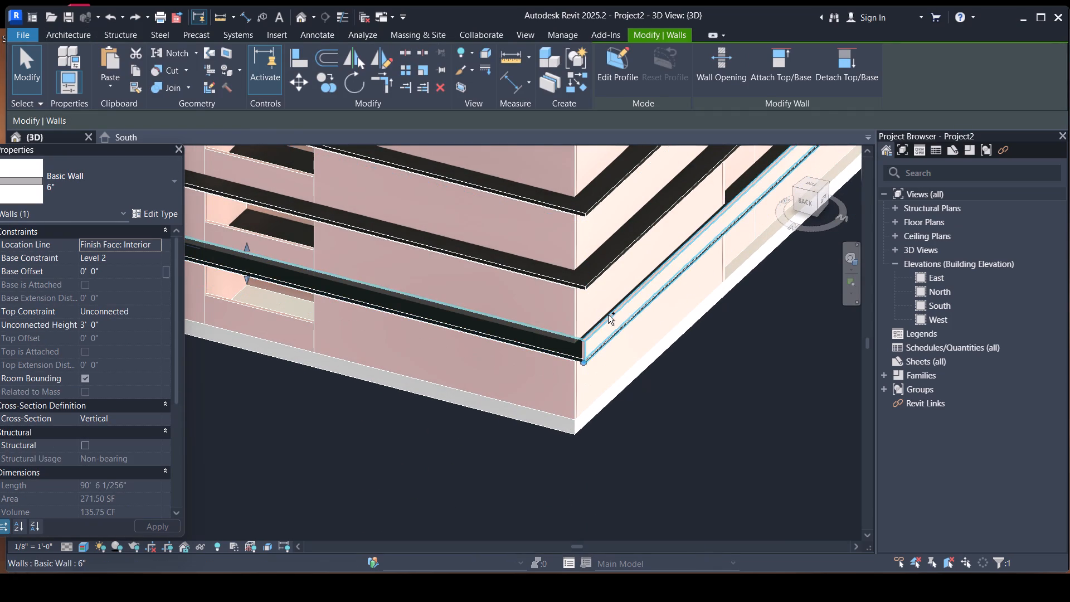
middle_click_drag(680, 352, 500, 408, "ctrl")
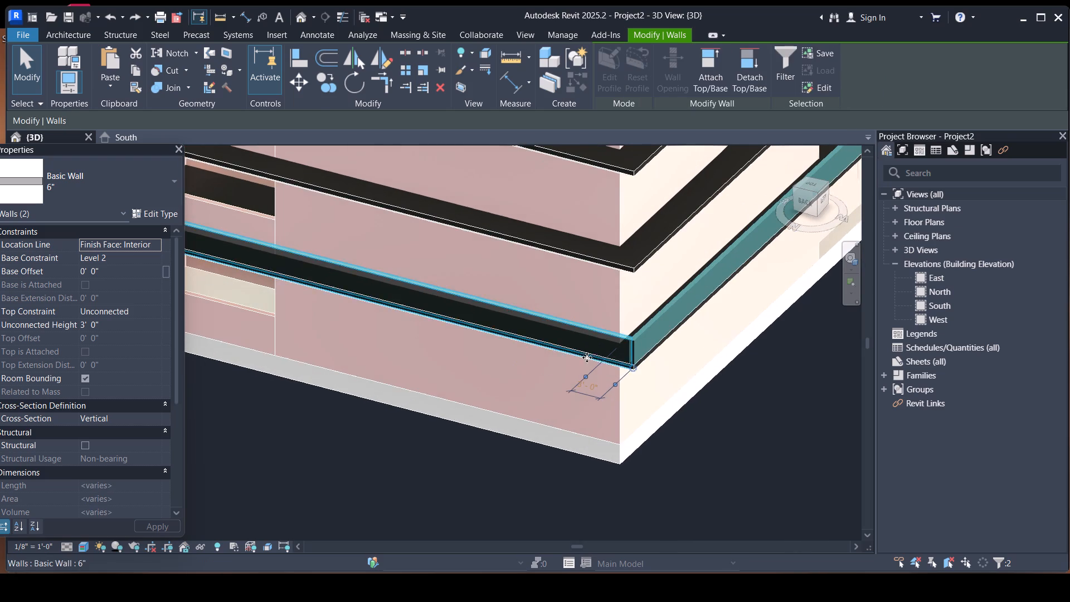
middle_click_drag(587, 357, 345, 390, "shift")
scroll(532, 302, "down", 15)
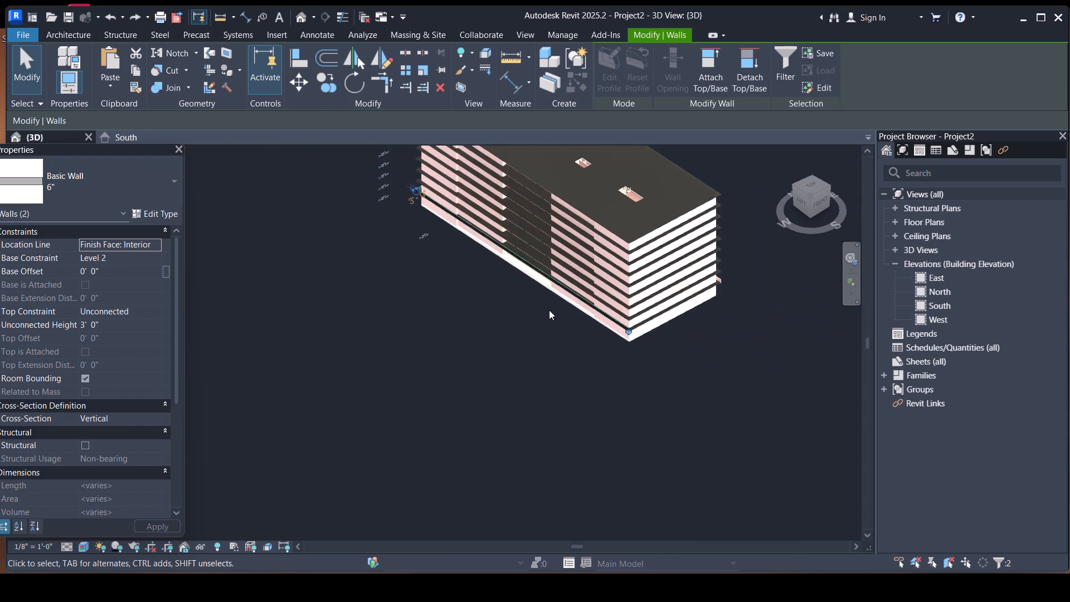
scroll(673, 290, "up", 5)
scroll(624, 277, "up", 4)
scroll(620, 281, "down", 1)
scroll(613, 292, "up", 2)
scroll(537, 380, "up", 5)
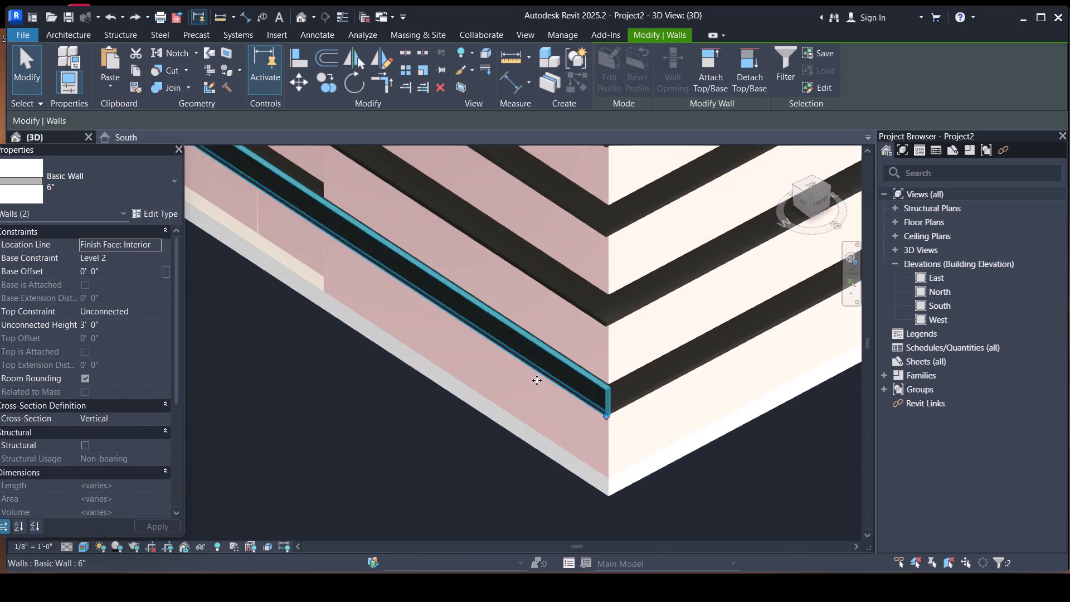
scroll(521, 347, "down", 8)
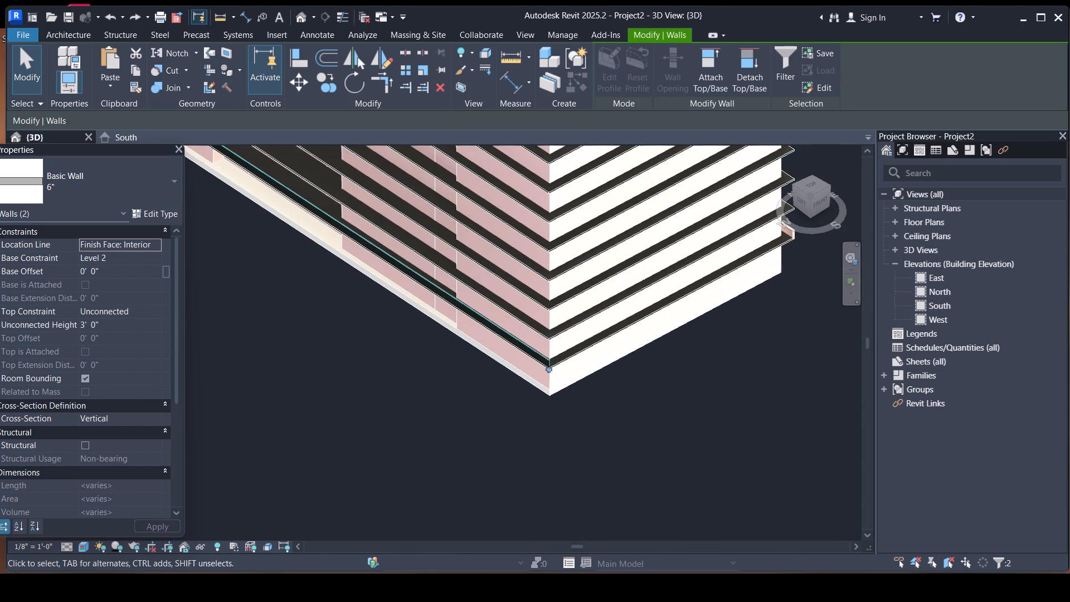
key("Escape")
Examine the whole building from outside, checking the parapet around Level 2 against the upper slab edges.
scroll(581, 363, "down", 2)
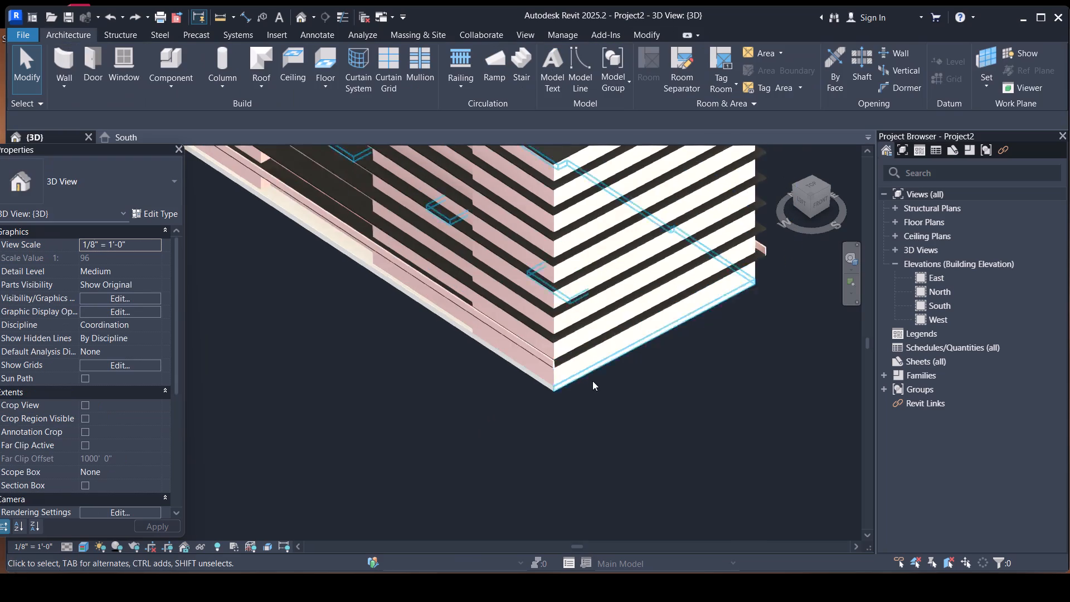
middle_click_drag(507, 414, 680, 414, "shift")
scroll(609, 358, "down", 4)
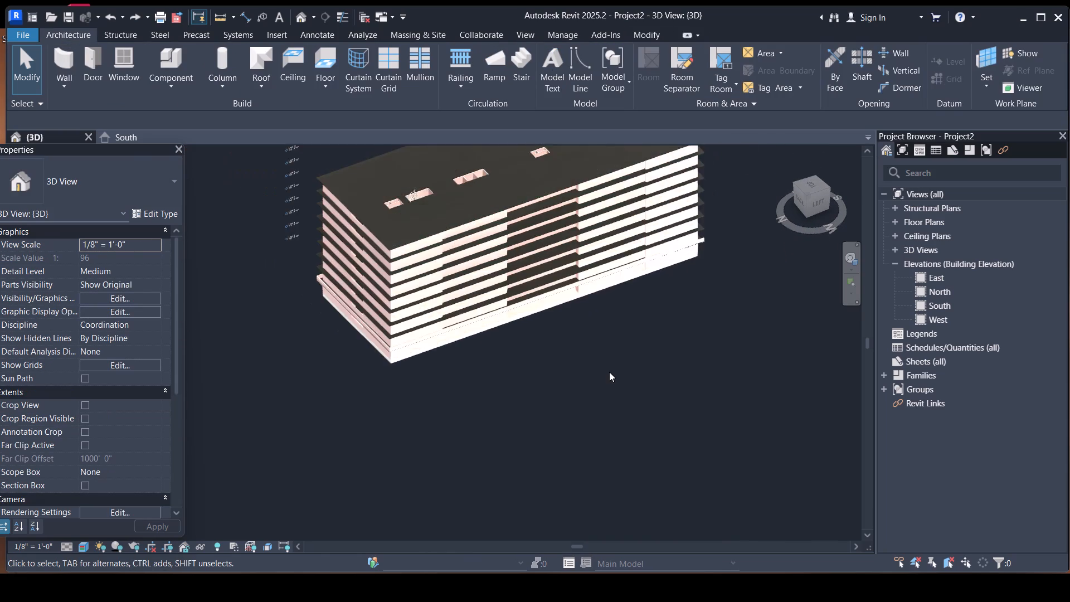
scroll(609, 372, "down", 2)
scroll(480, 246, "up", 4)
middle_click_drag(512, 235, 539, 258, "shift")
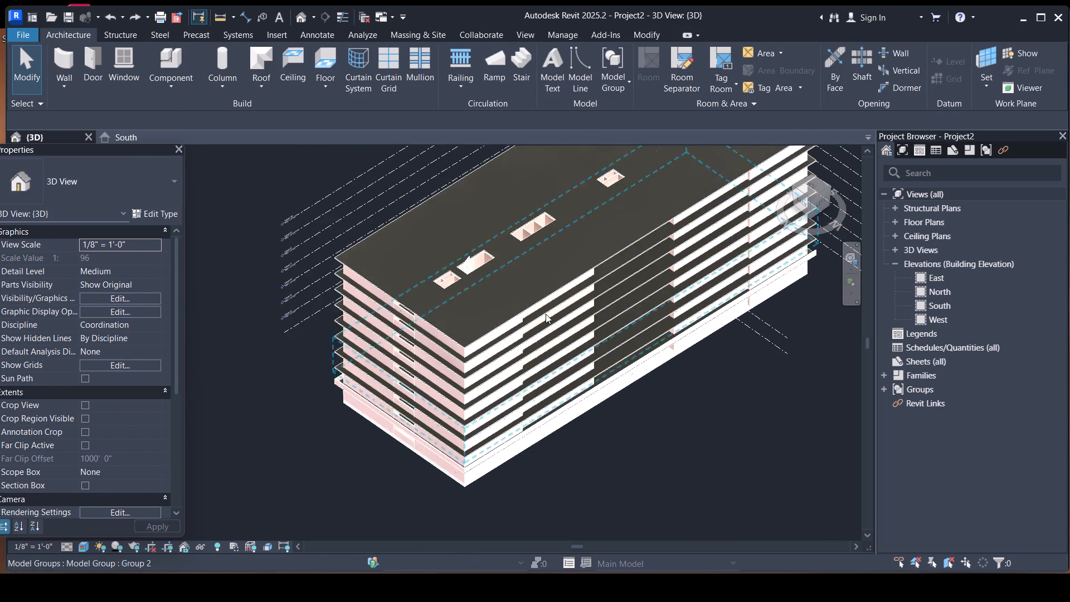
scroll(546, 314, "up", 2)
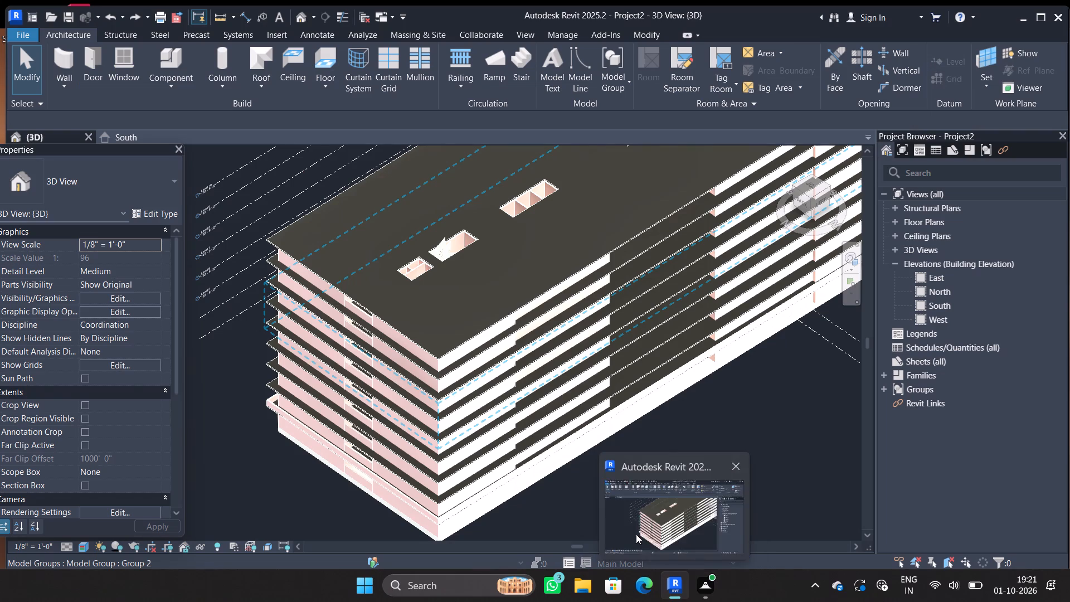
scroll(609, 370, "down", 4)
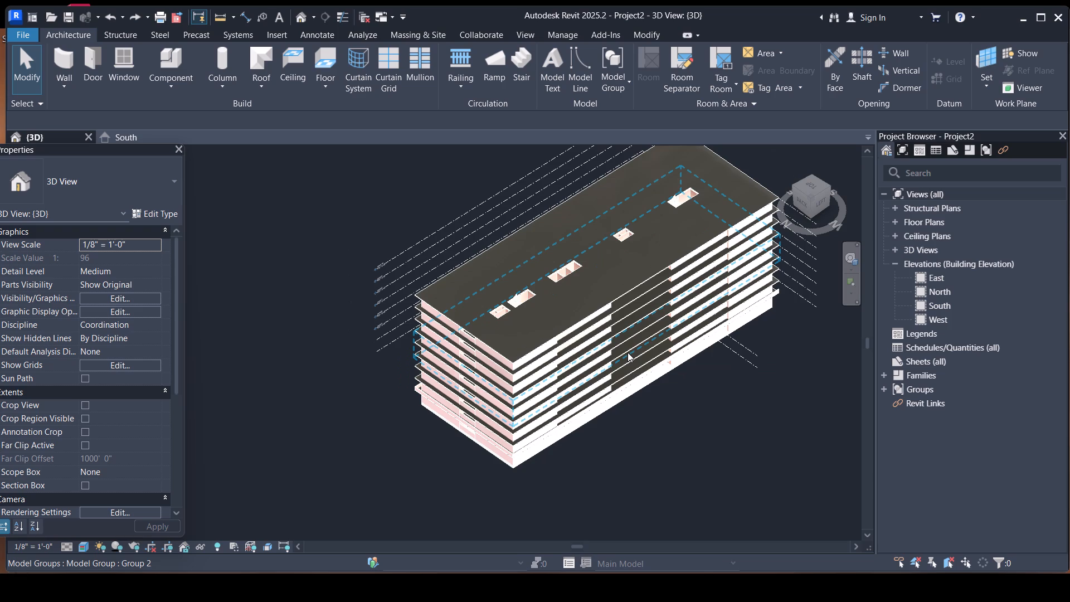
Examine the whole building from outside, checking the slab edges and the parapet band along the two visible facades.
scroll(601, 322, "up", 2)
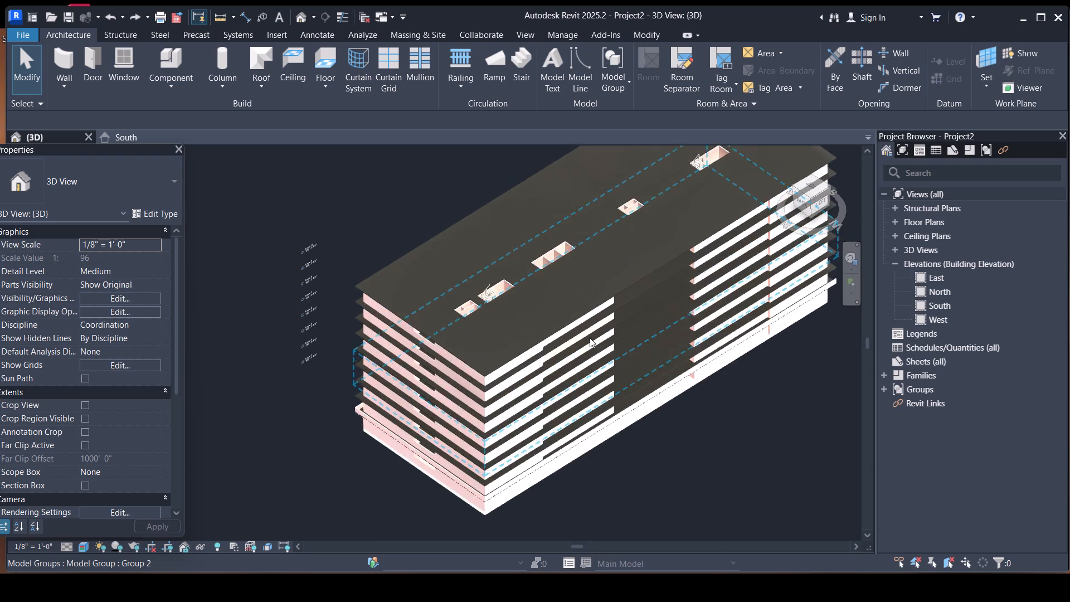
scroll(590, 338, "up", 2)
scroll(544, 246, "down", 3)
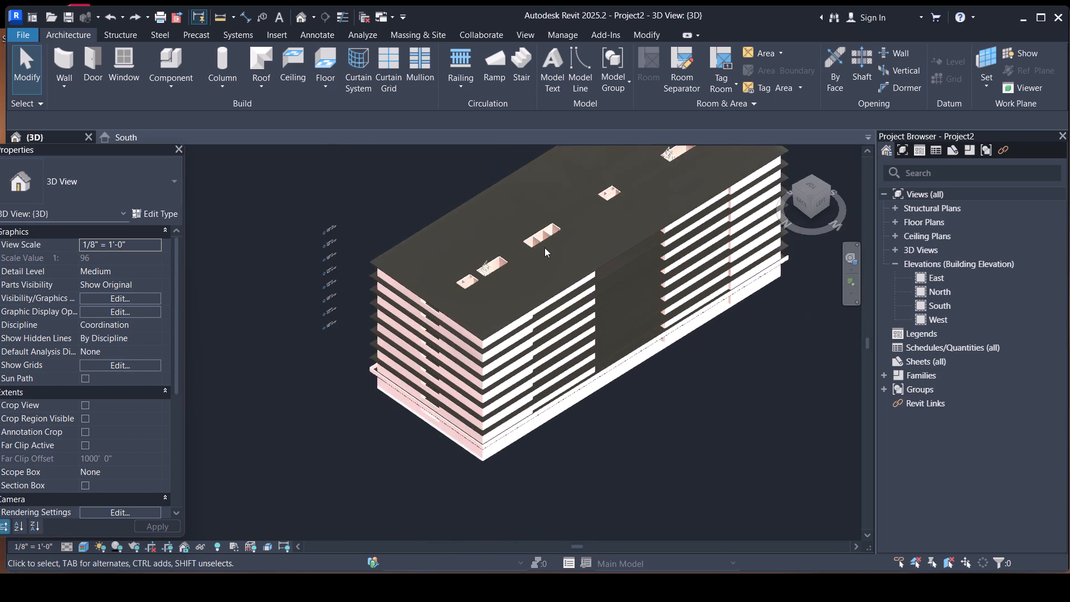
middle_click_drag(655, 428, 669, 287, "shift")
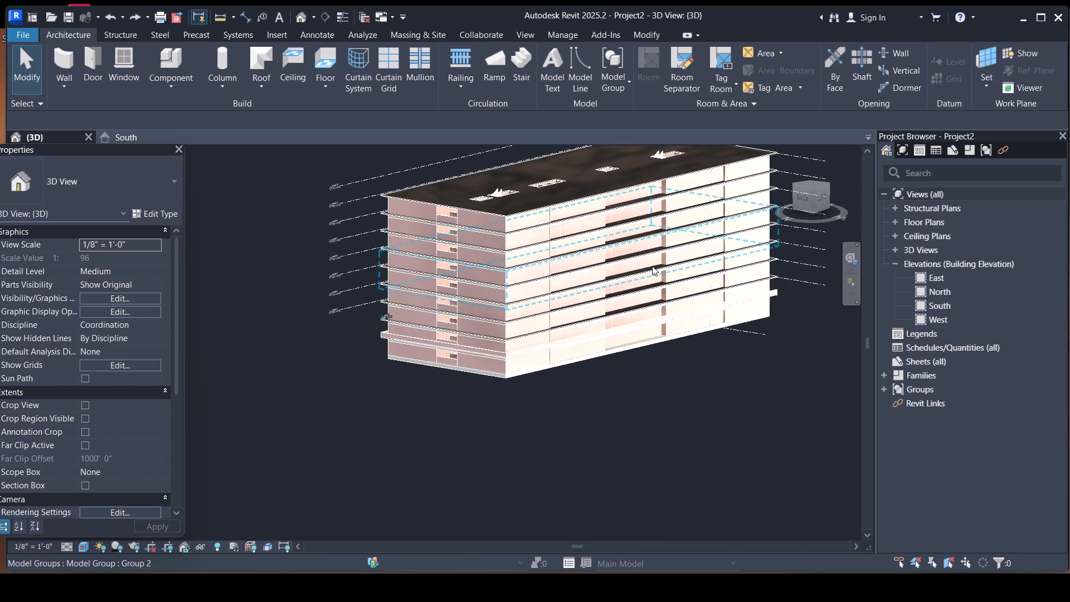
middle_click_drag(652, 266, 595, 346)
scroll(436, 251, "up", 3)
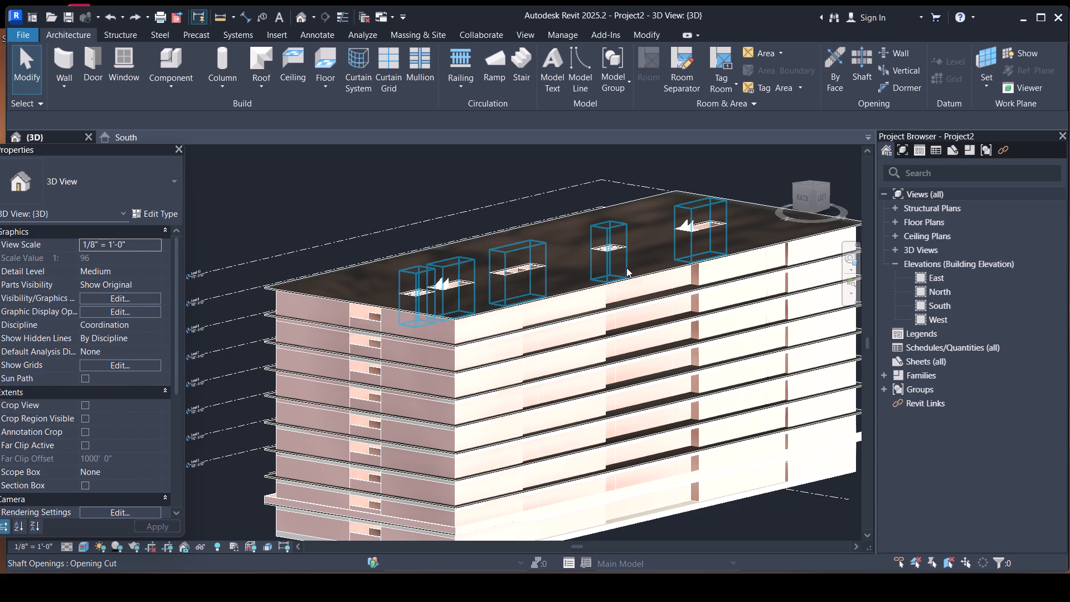
scroll(540, 250, "down", 1)
scroll(611, 291, "down", 1)
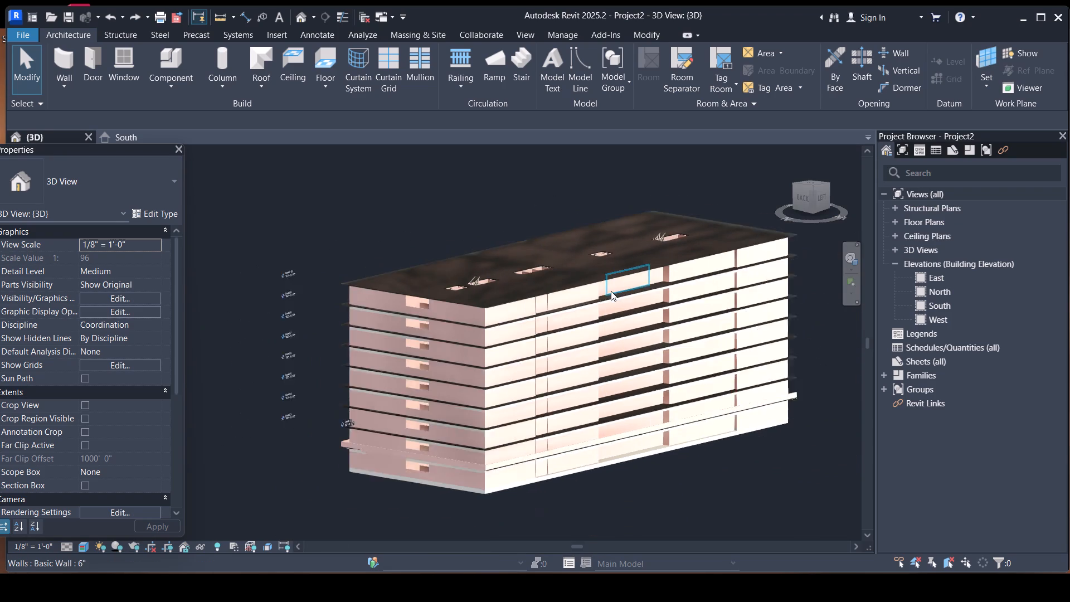
scroll(611, 291, "down", 1)
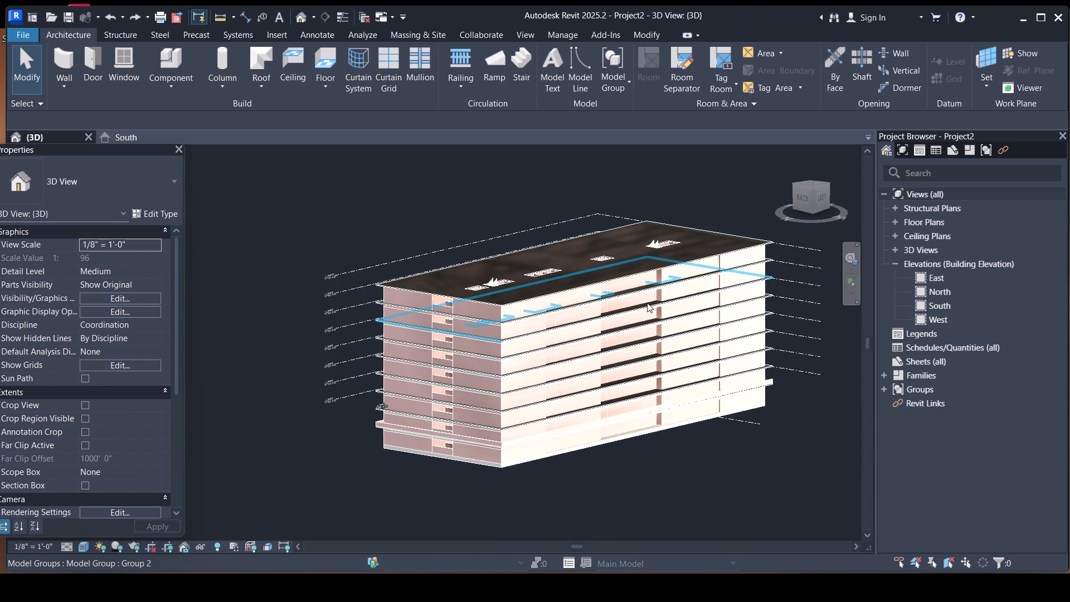
scroll(647, 303, "down", 4)
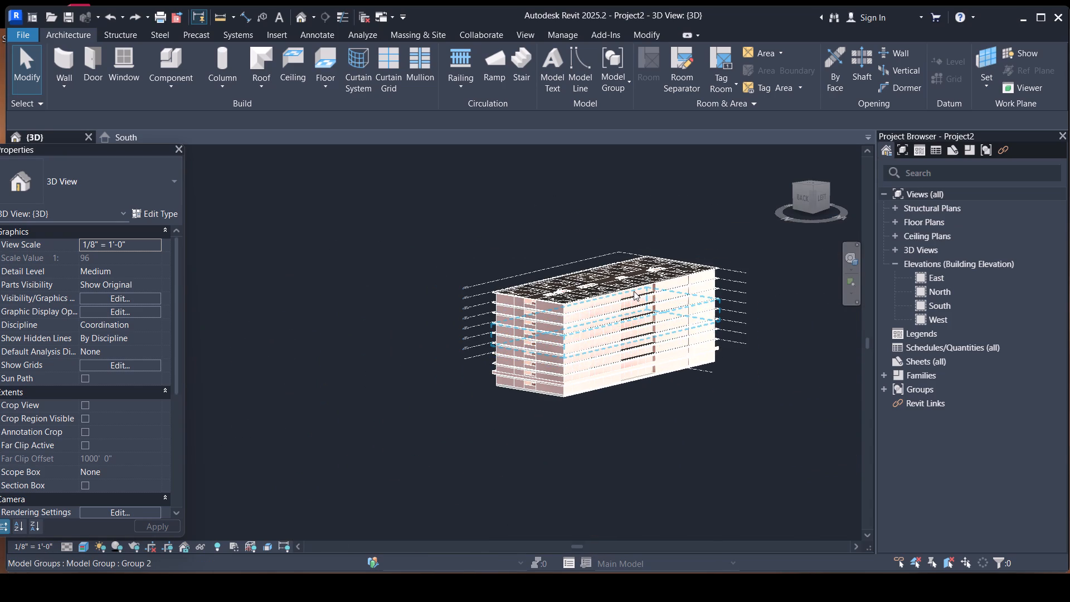
scroll(622, 284, "up", 3)
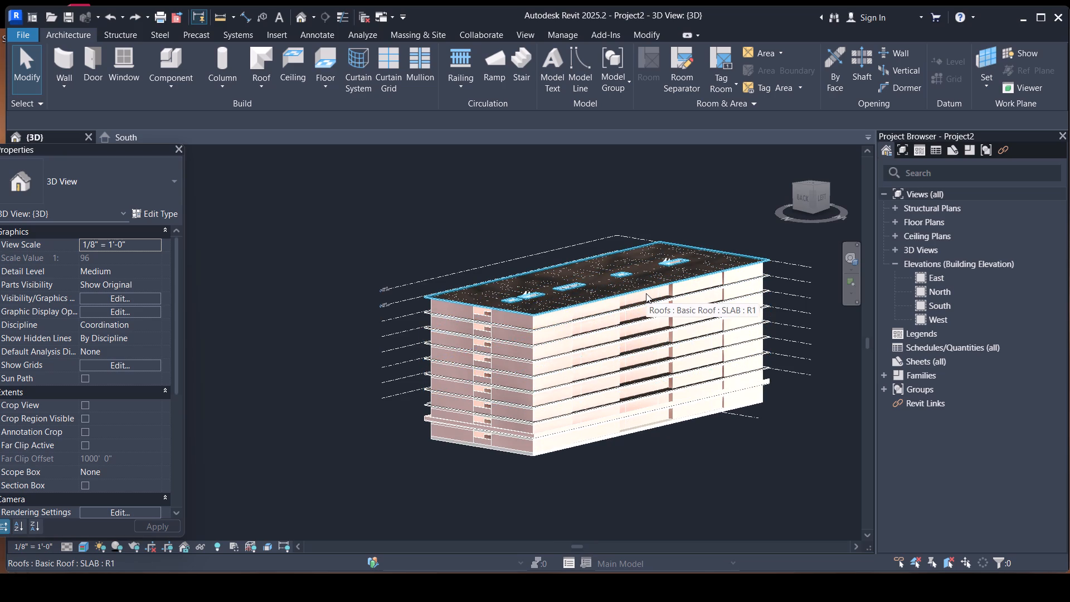
scroll(650, 274, "down", 1)
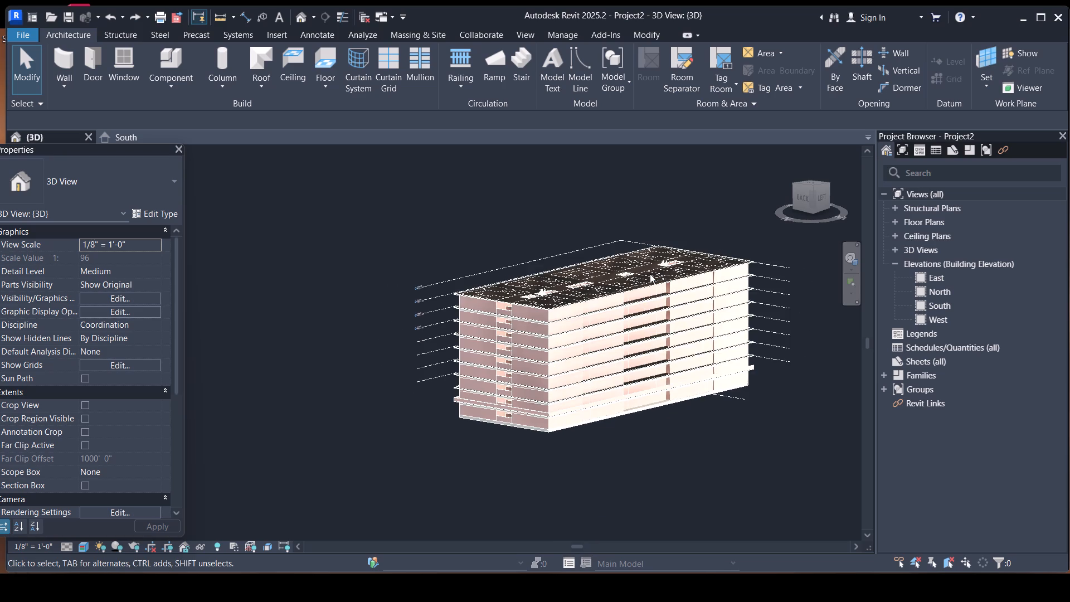
scroll(642, 274, "up", 3)
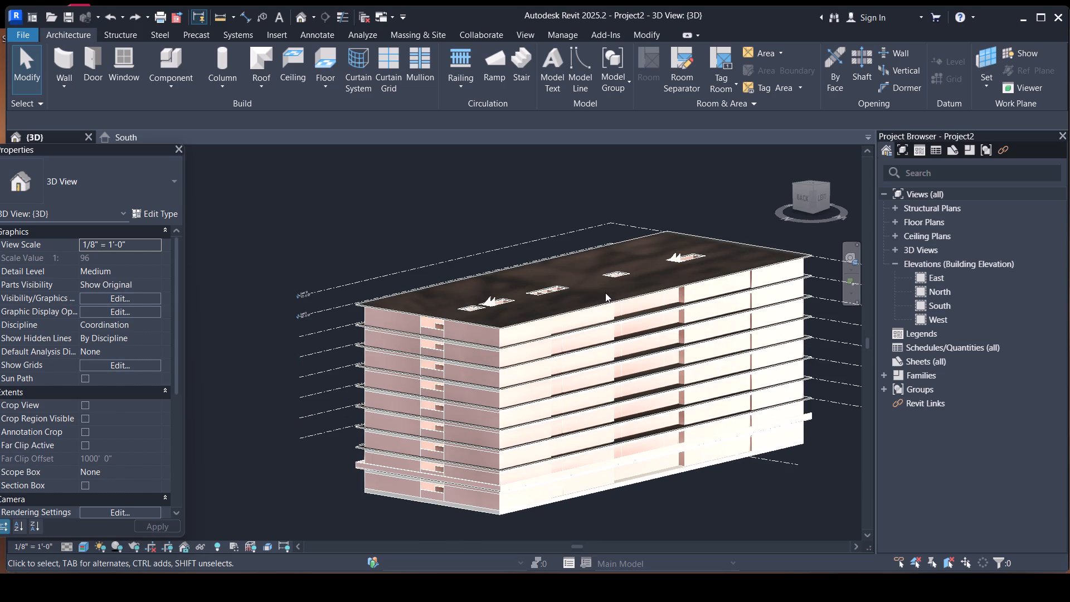
Select the Level 10 roof slab, inspect its extent over the floor layout below, and clear the selection.
left_click(604, 299)
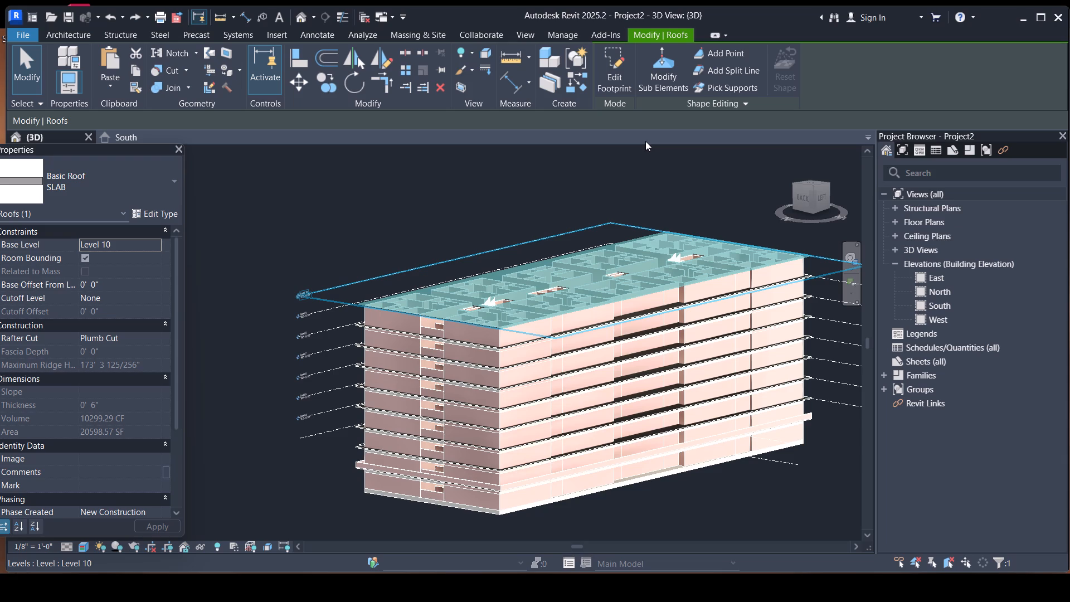
key("Escape")
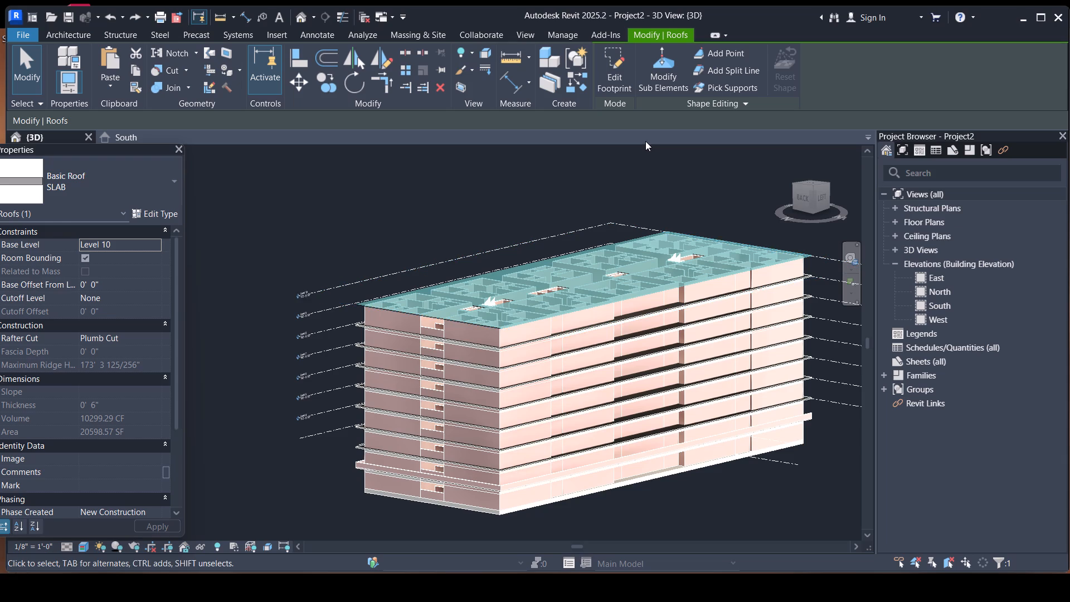
left_click(576, 306)
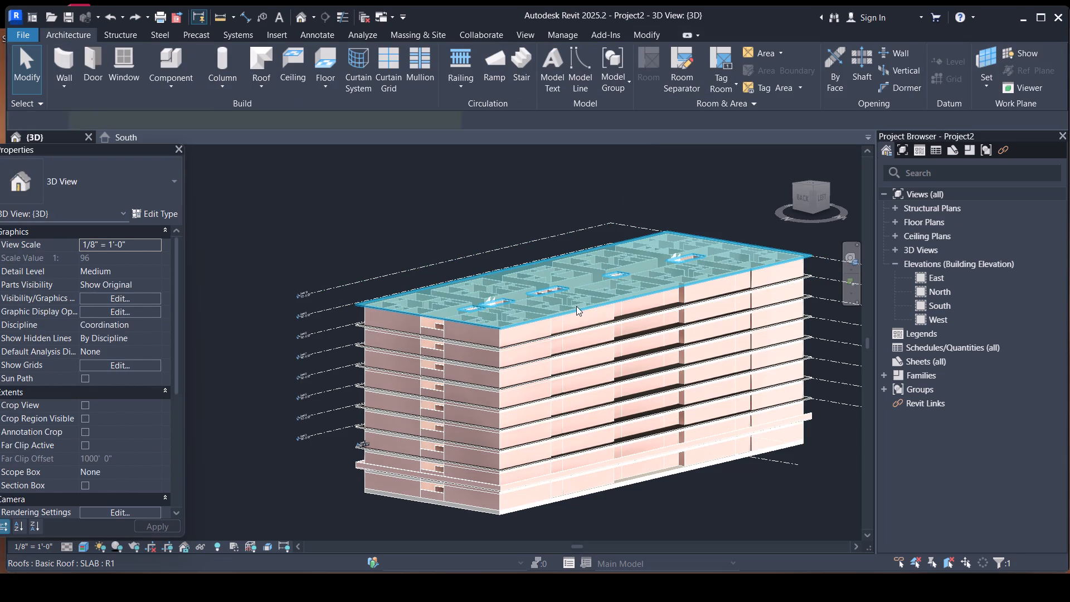
middle_click_drag(588, 241, 562, 331, "shift")
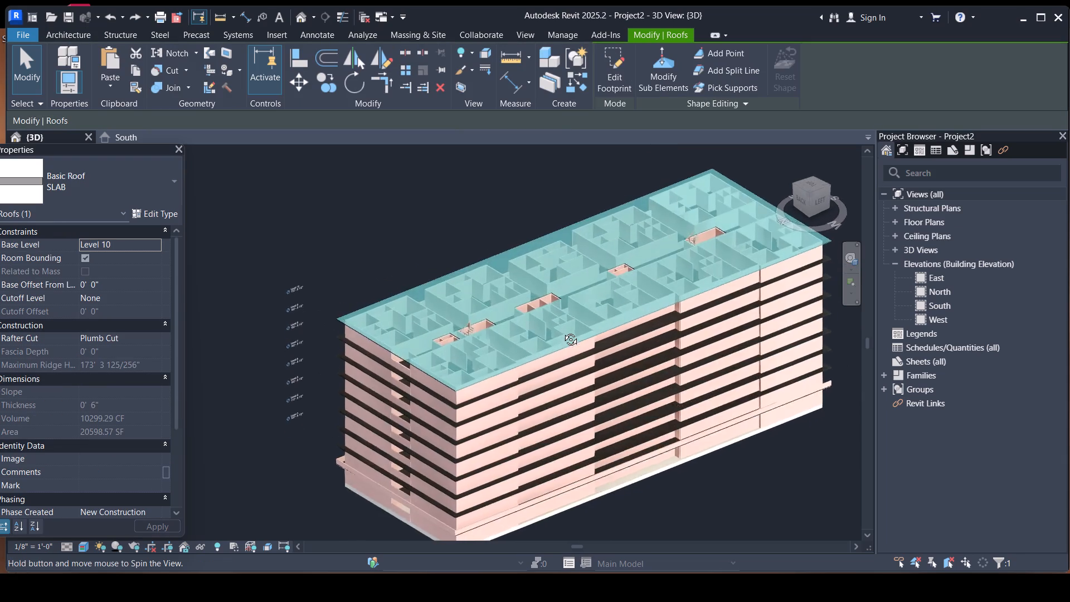
middle_click_drag(562, 331, 449, 475, "shift")
scroll(510, 434, "up", 1, "shift")
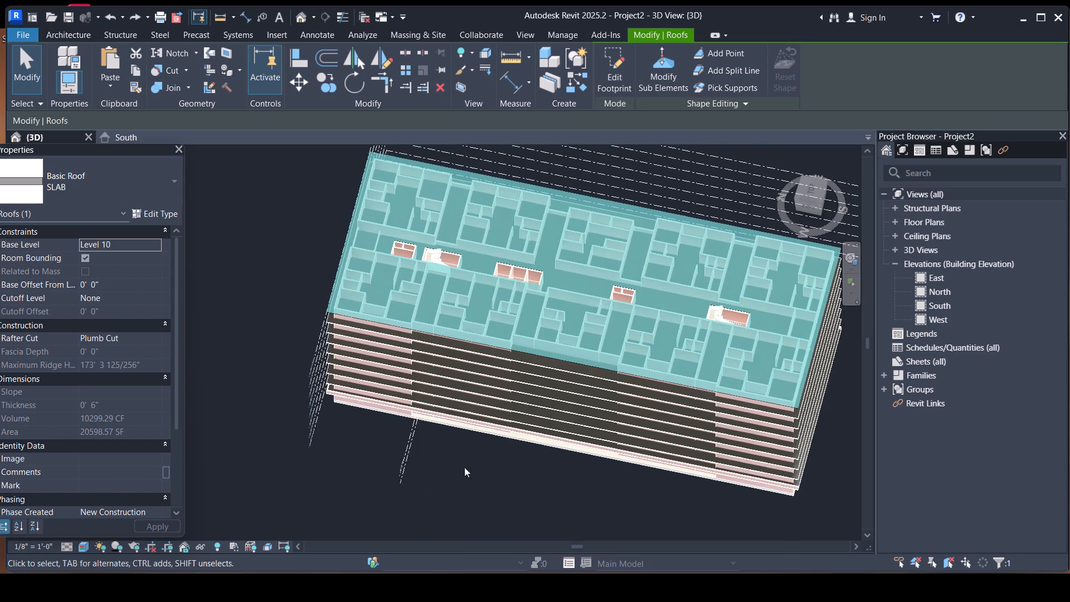
key("Escape")
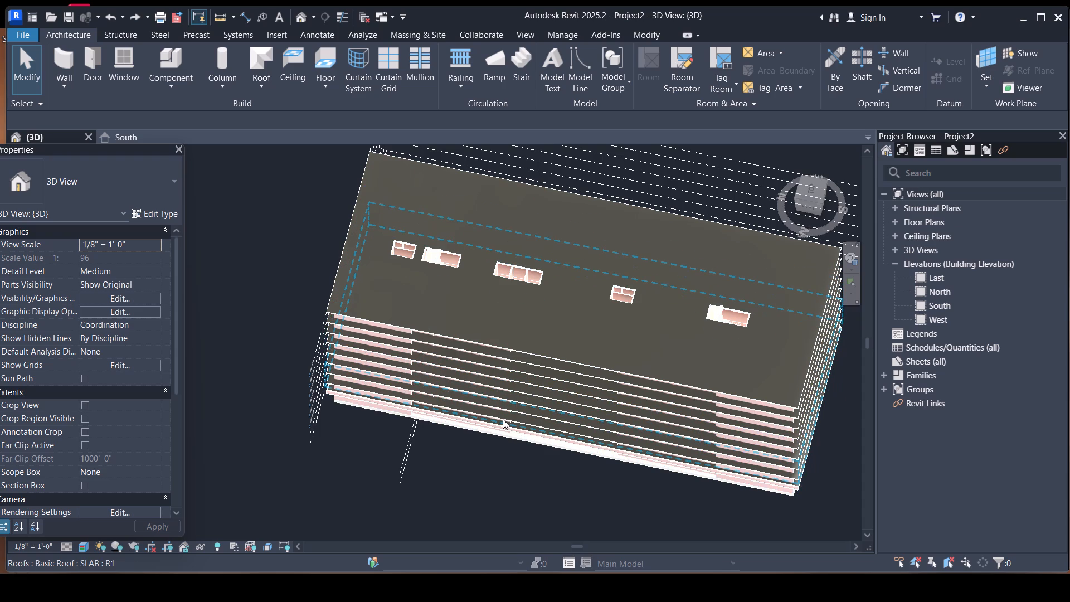
Examine the whole roof slab and its stair and lift openings from directly above.
middle_click_drag(476, 380, 505, 443, "shift")
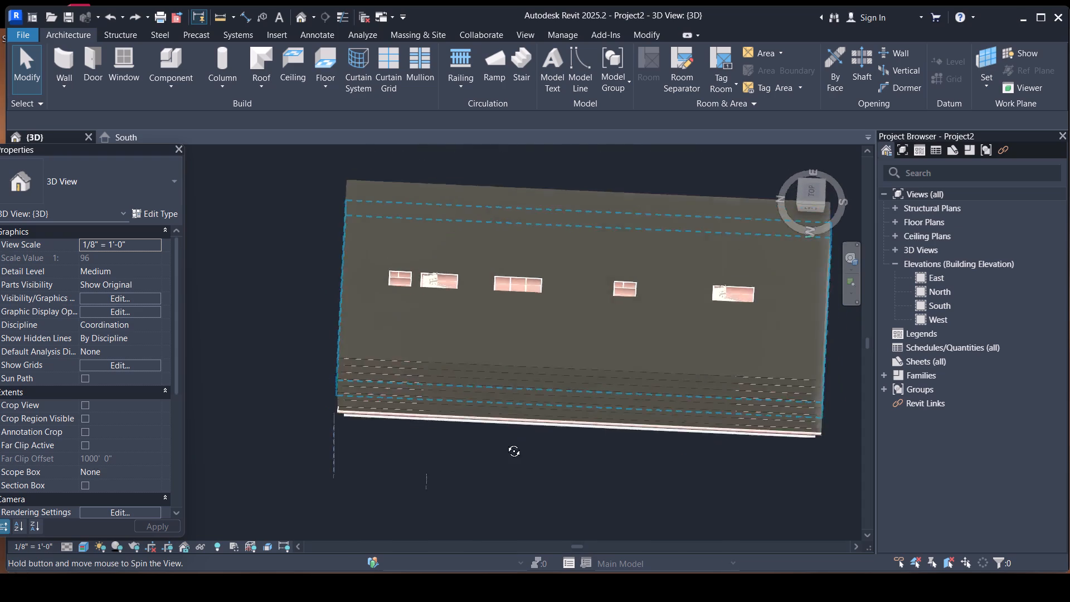
middle_click_drag(505, 443, 498, 491, "shift")
scroll(495, 230, "up", 1)
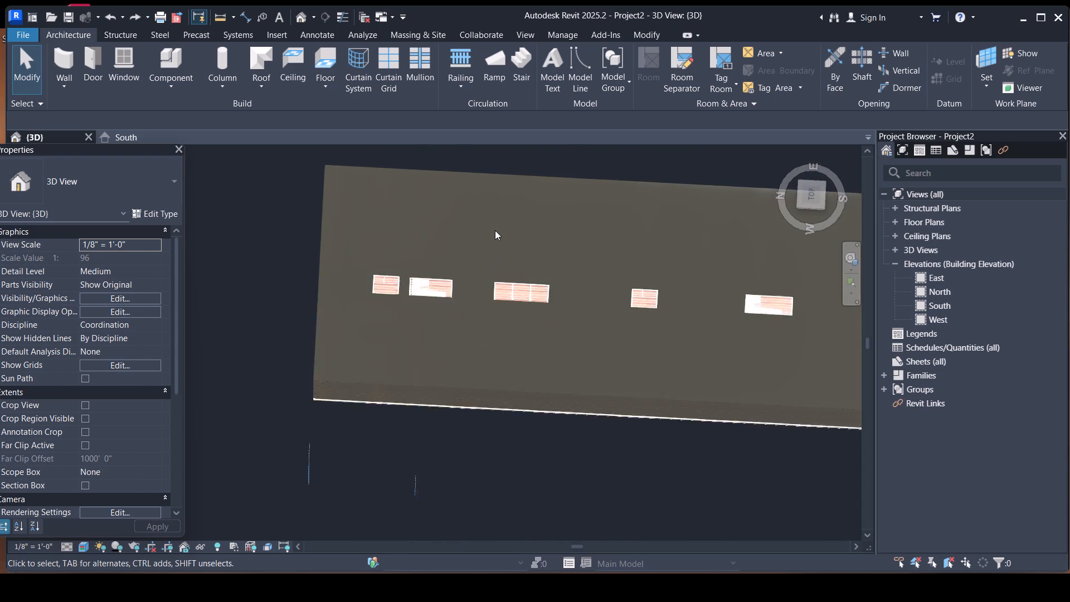
scroll(495, 230, "up", 1)
scroll(495, 230, "down", 3)
middle_click_drag(495, 230, 472, 260)
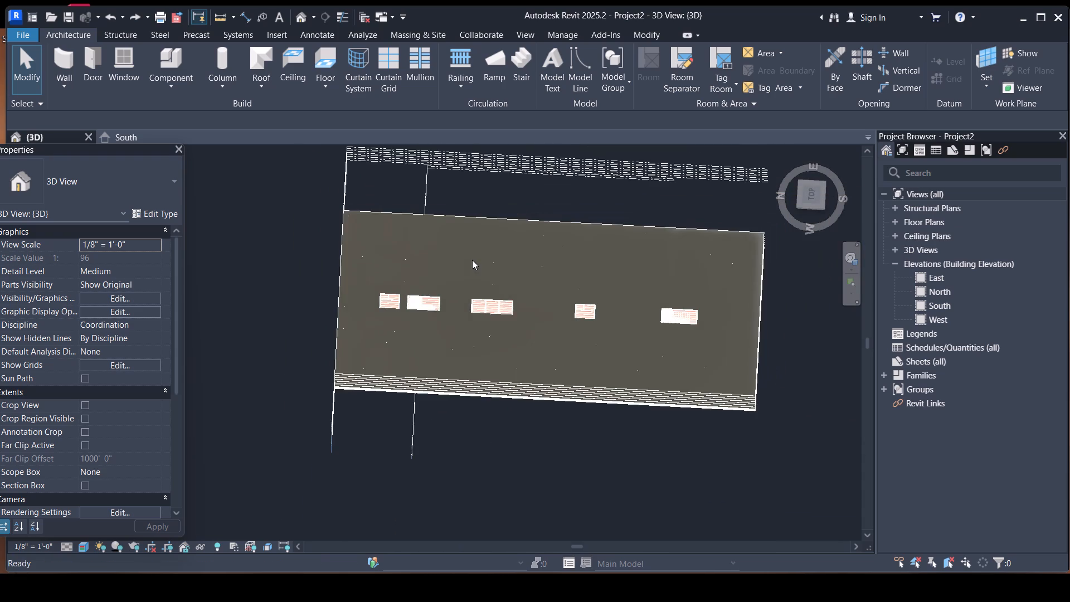
middle_click_drag(472, 260, 464, 306, "shift")
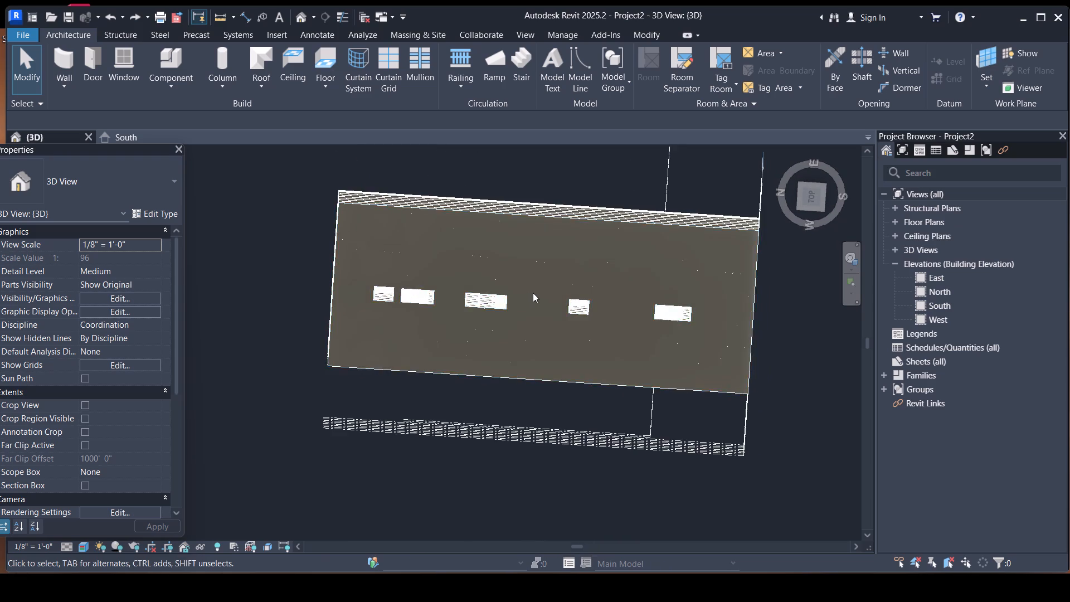
scroll(533, 293, "up", 3)
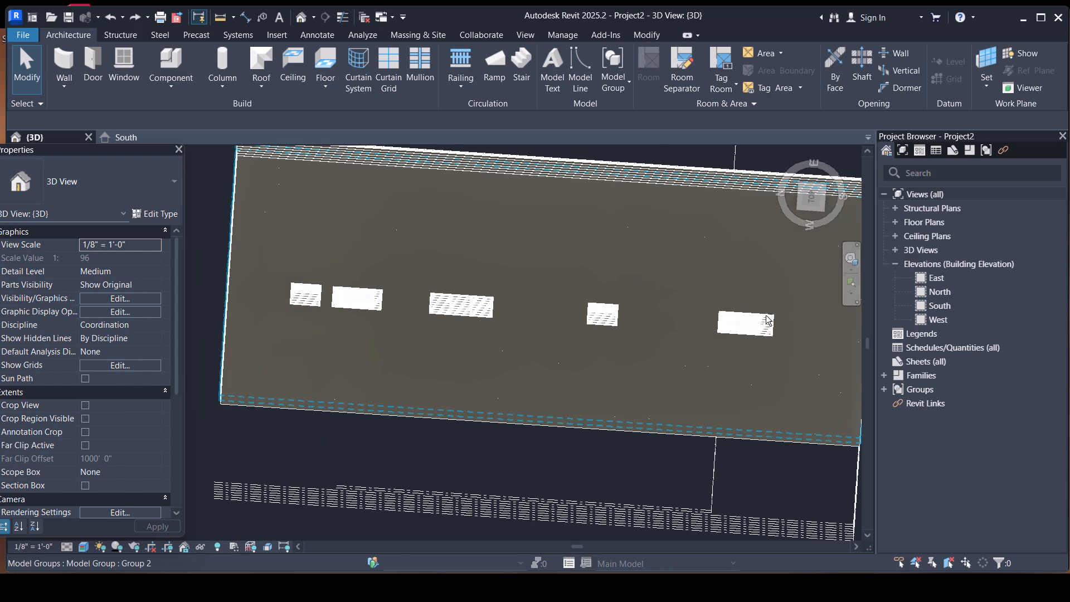
middle_click_drag(766, 315, 772, 292, "shift")
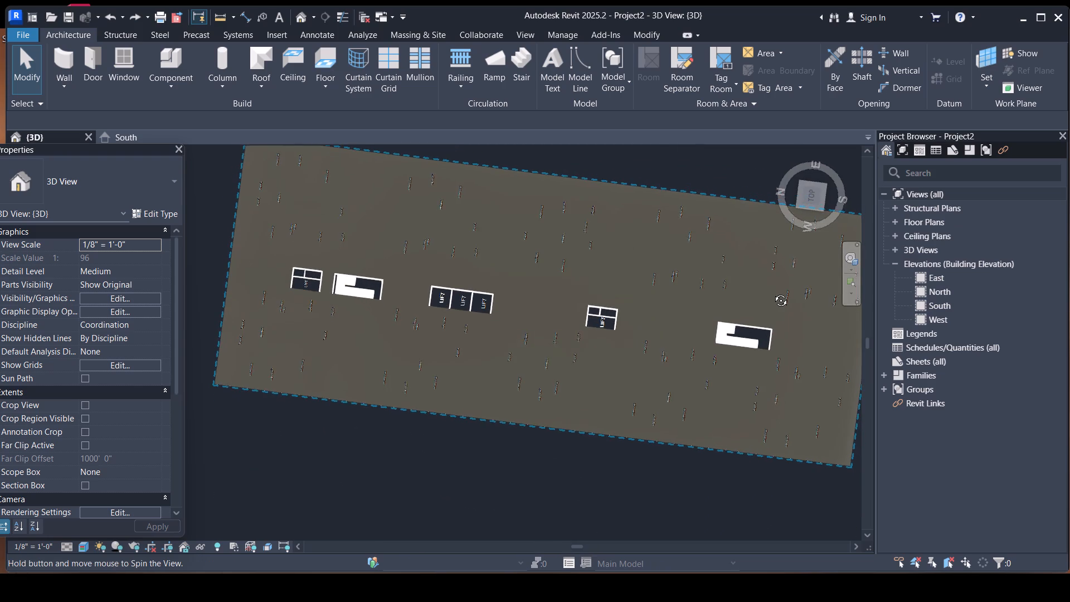
middle_click_drag(772, 292, 775, 292, "shift")
scroll(716, 290, "down", 1)
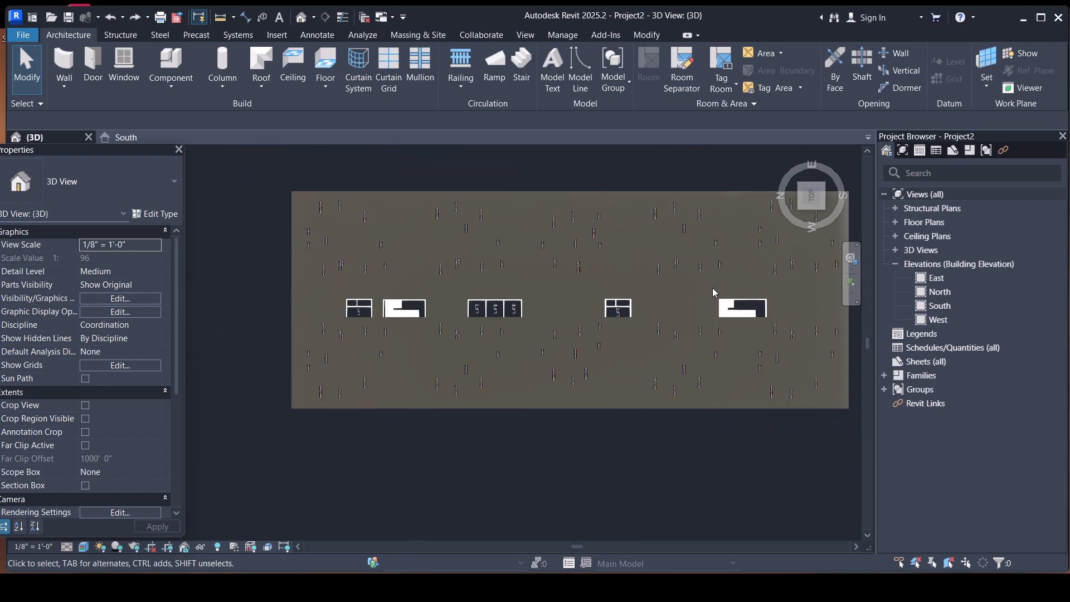
scroll(719, 287, "down", 1)
middle_click_drag(712, 297, 656, 285)
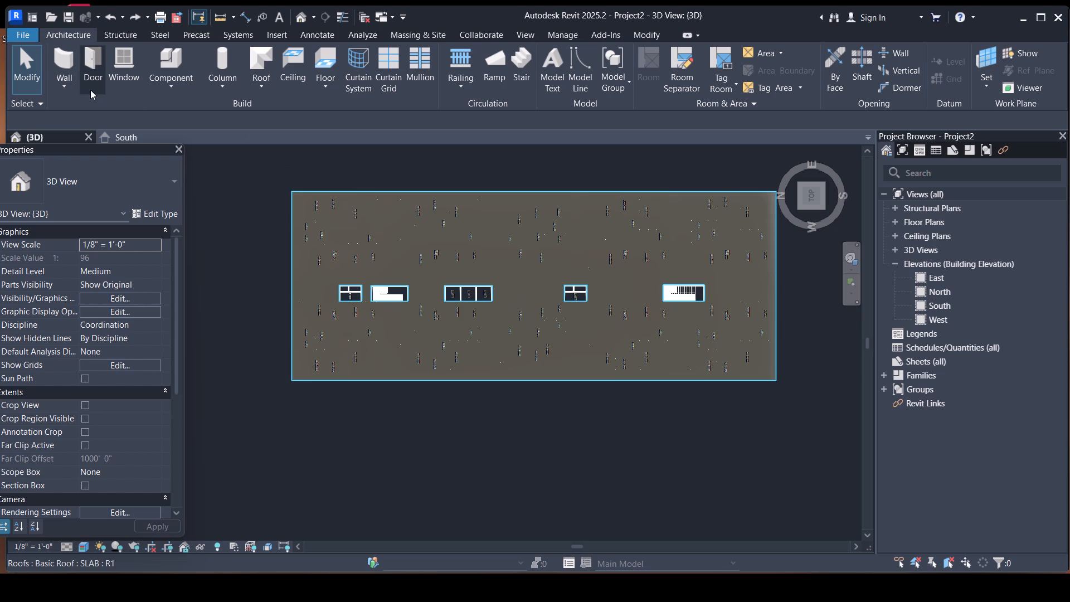
Draw a closed chain of 6" Basic Walls, 3' 0" high with Level 2 base, along the roof slab's east, south, west and north edges.
left_click(59, 86)
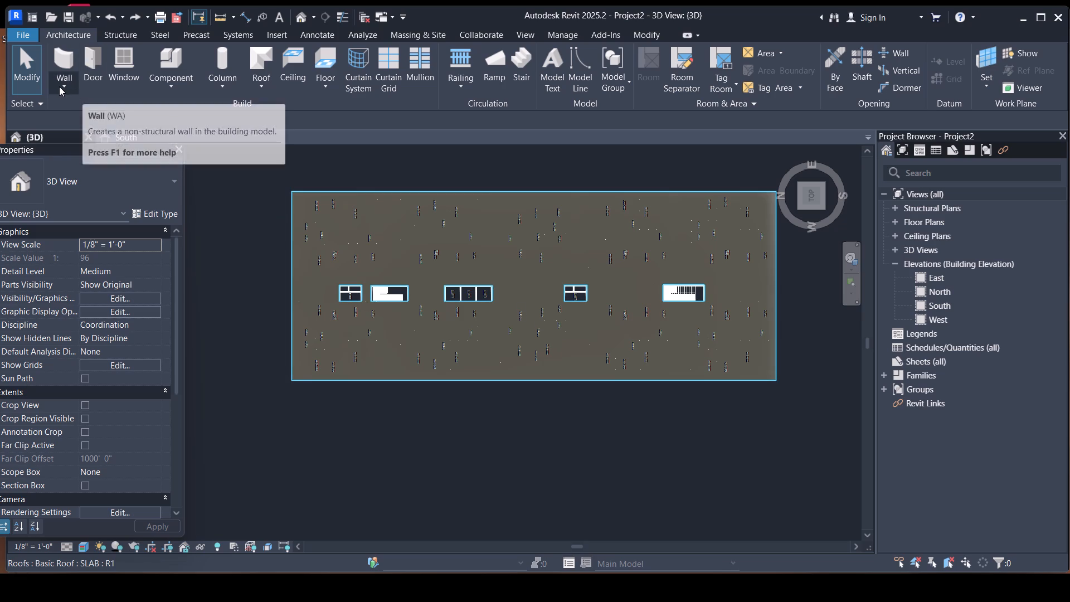
left_click(120, 115)
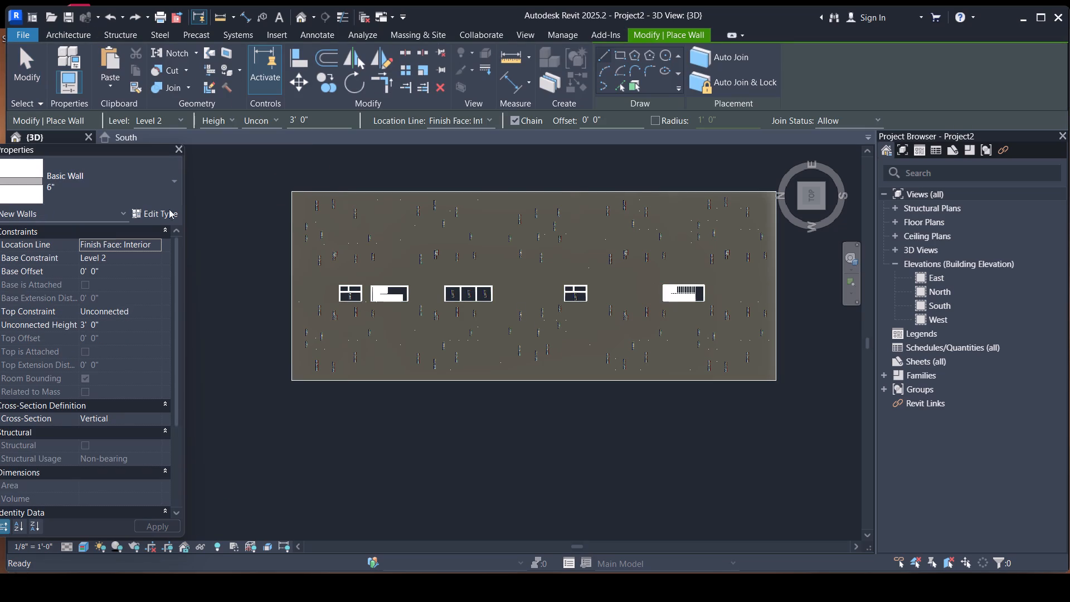
left_click(289, 194)
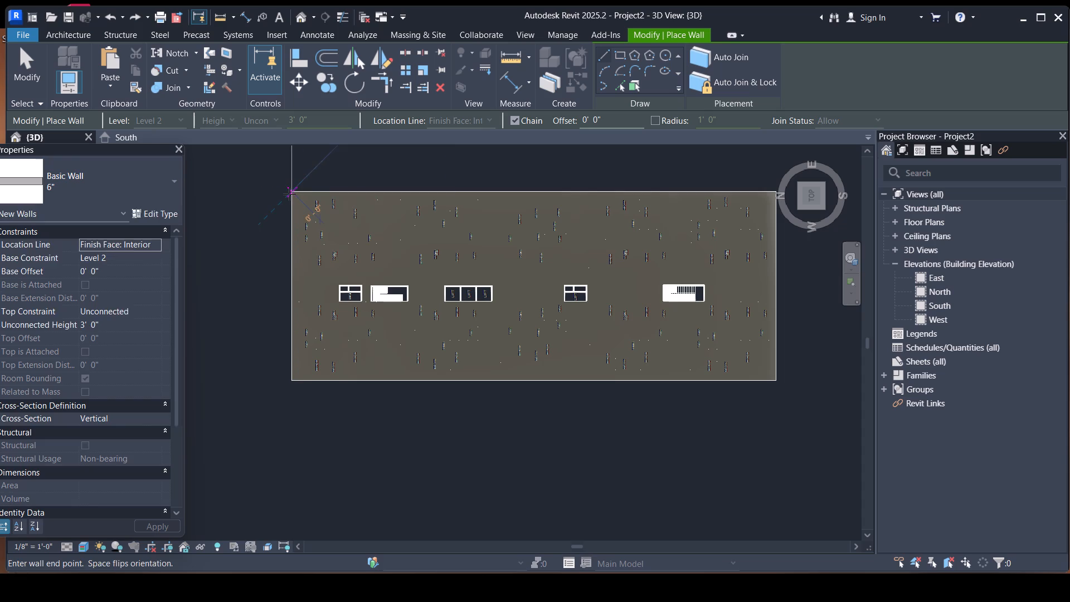
left_click(779, 200)
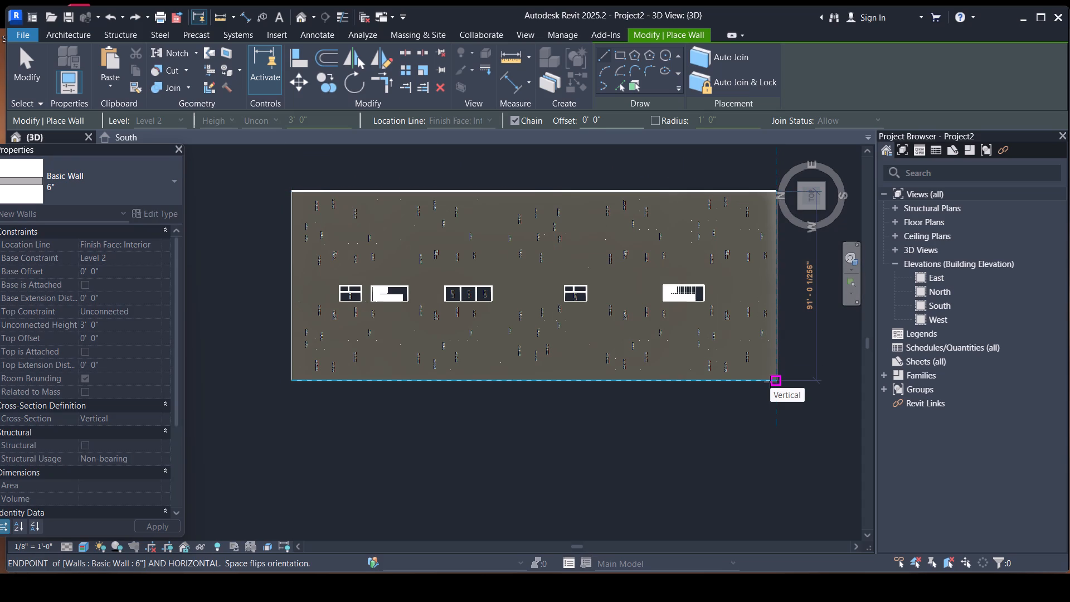
left_click(770, 382)
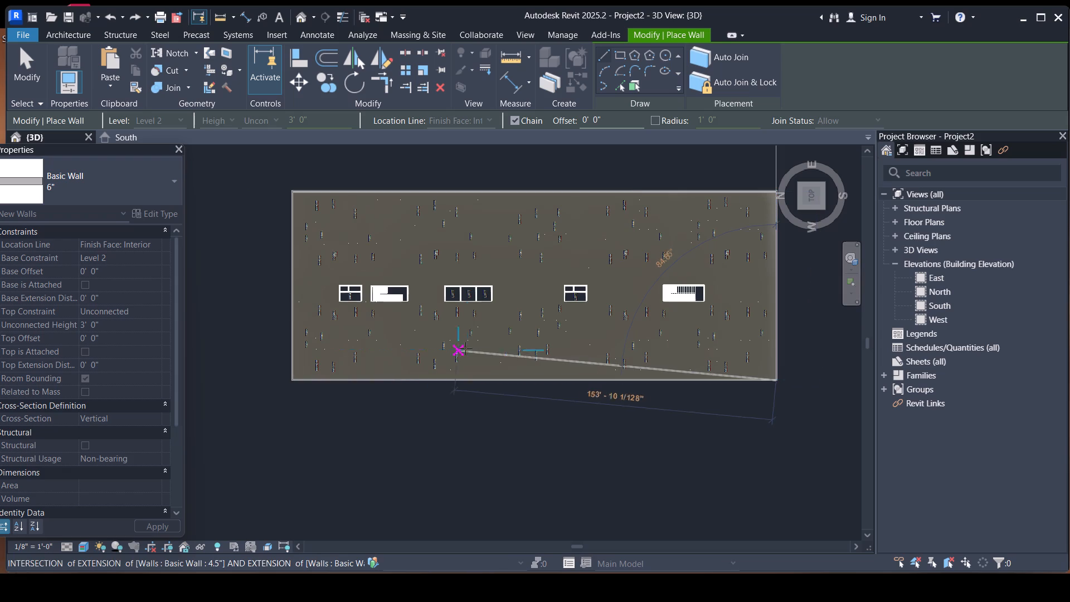
left_click(291, 381)
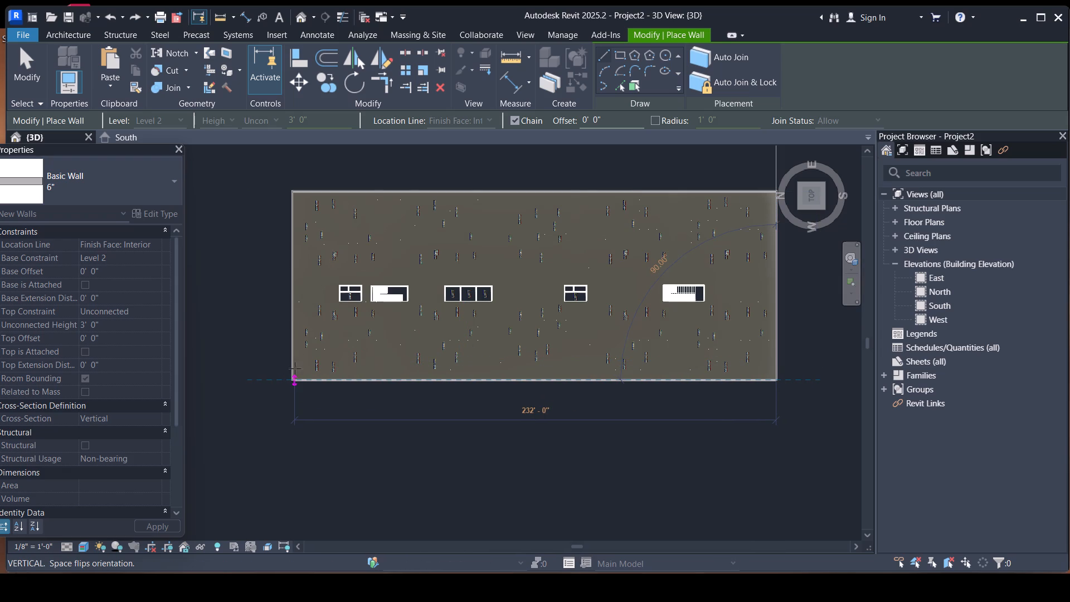
left_click(296, 195)
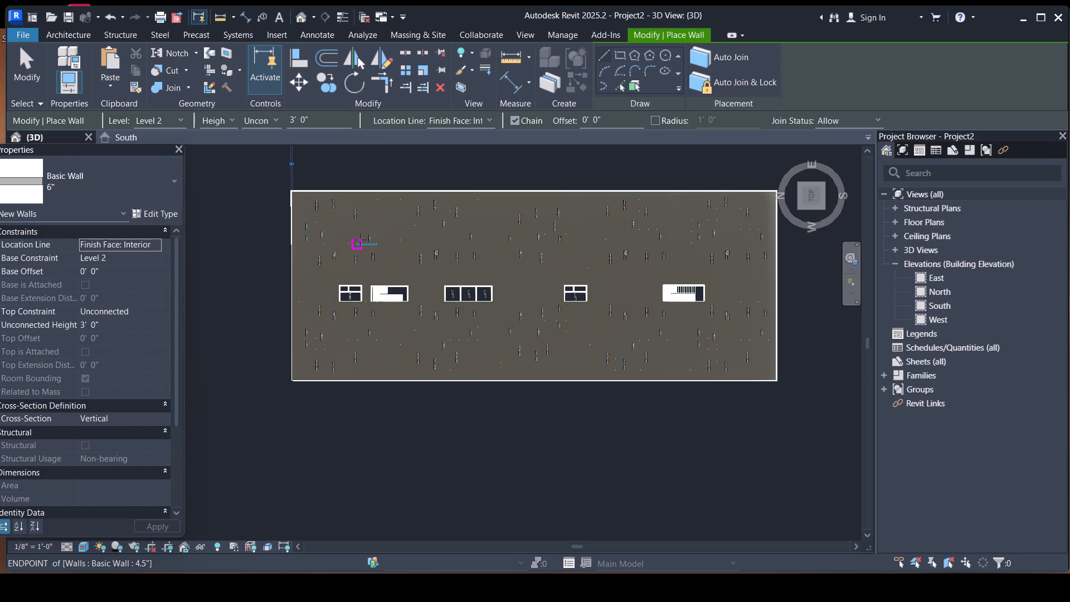
key("Escape")
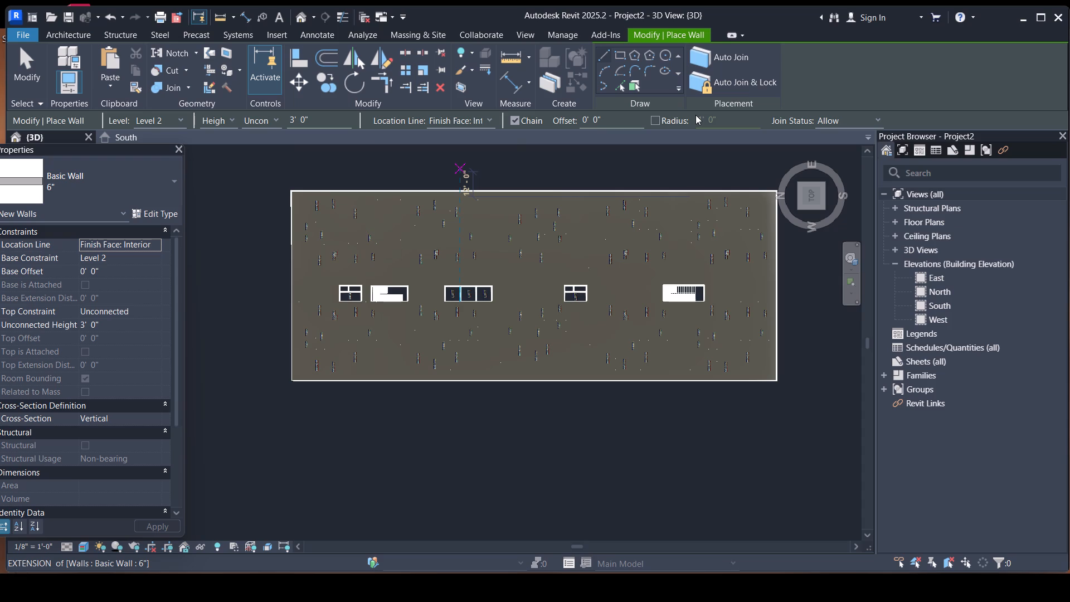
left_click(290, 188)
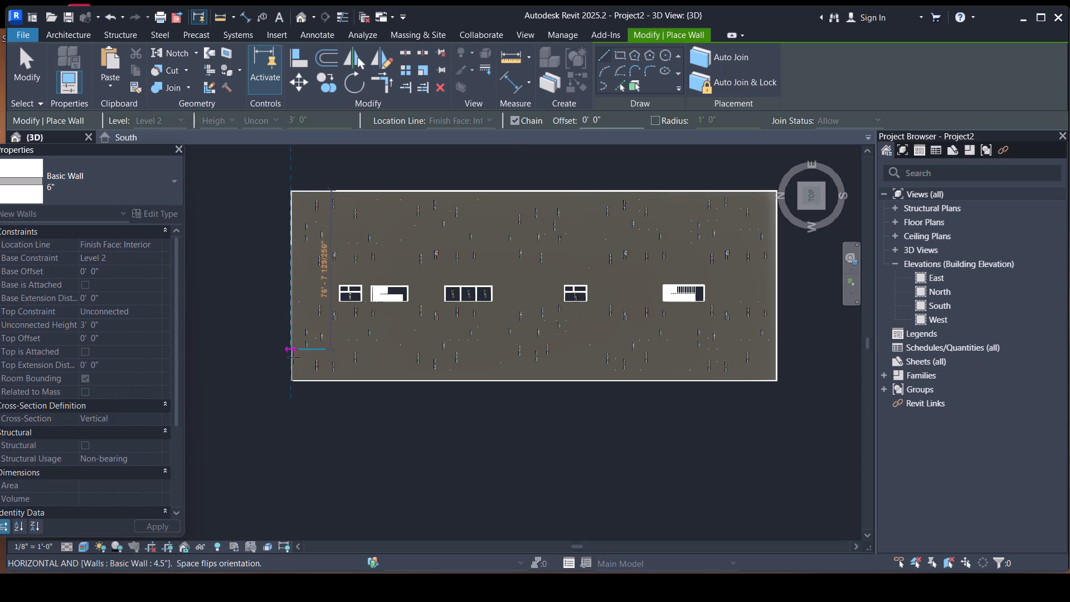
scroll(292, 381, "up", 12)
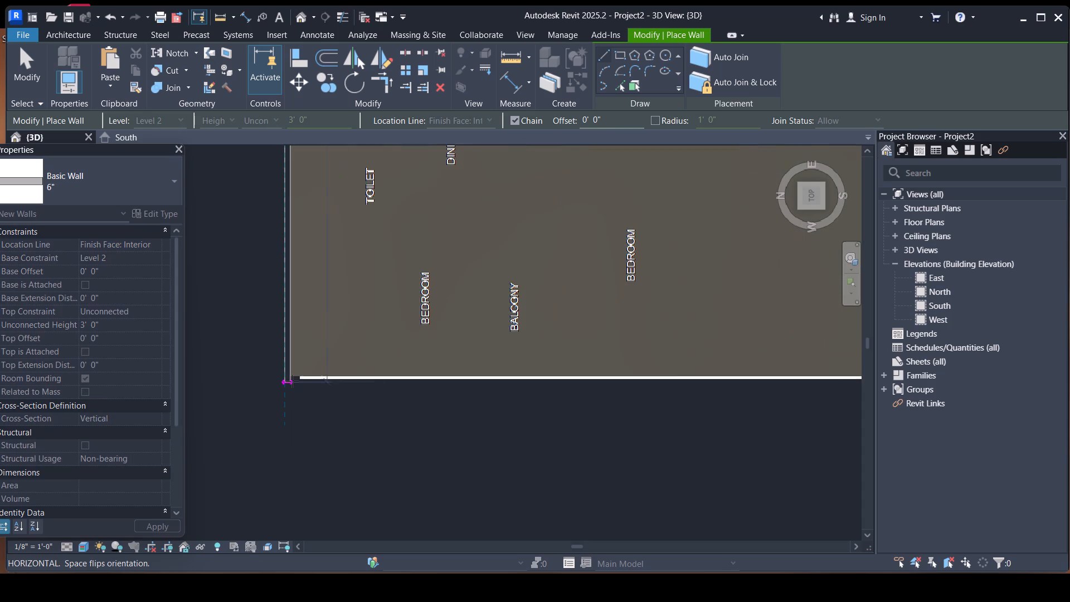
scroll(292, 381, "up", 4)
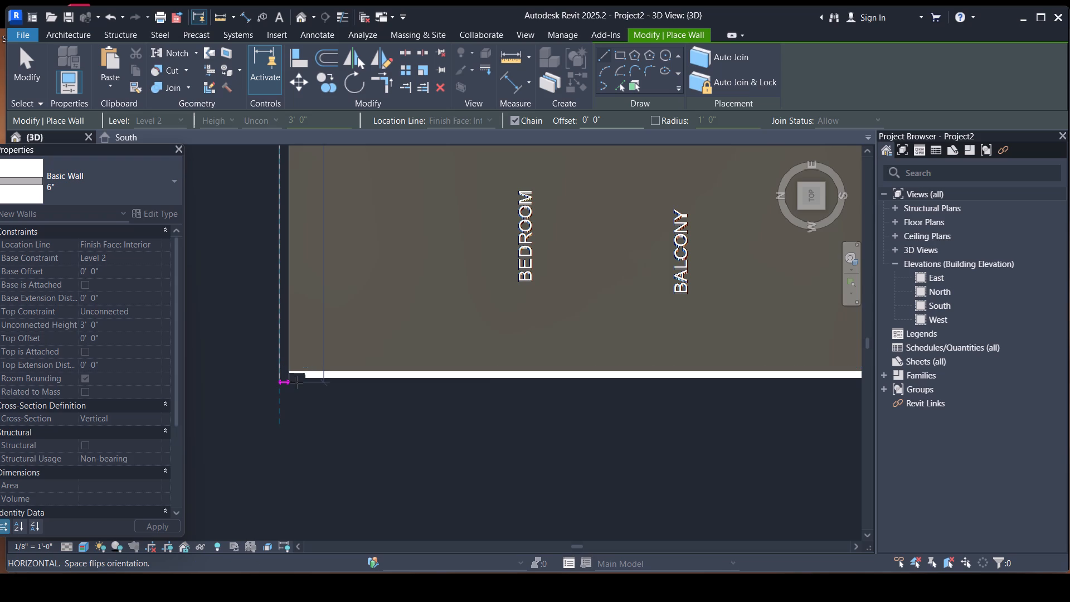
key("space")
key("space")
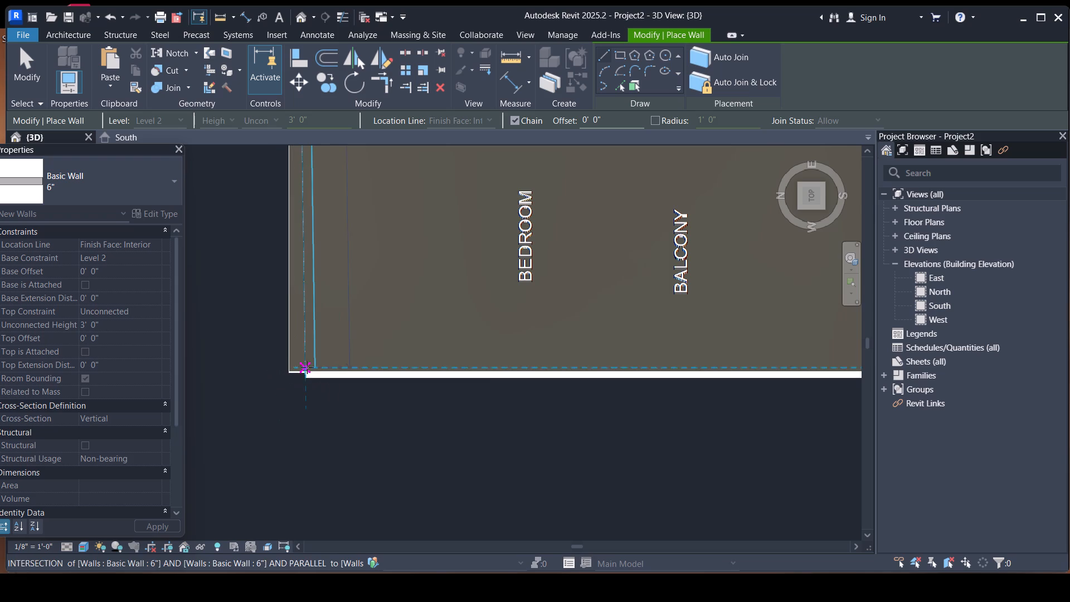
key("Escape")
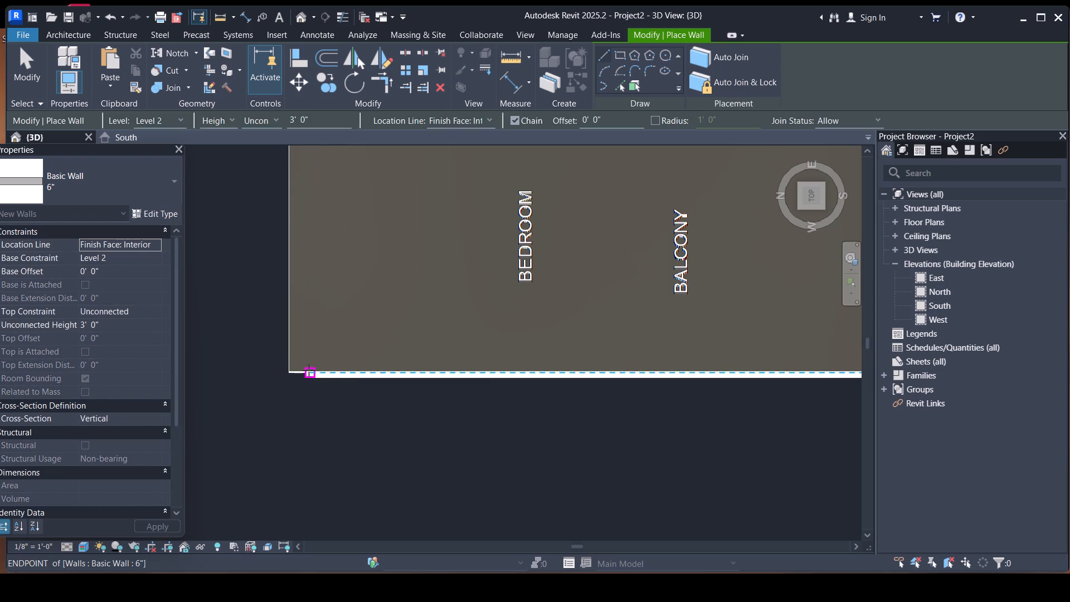
Draw a 6" Basic Wall, 3' 0" high with Level 2 base, along the roof slab's north edge from the west wall's endpoint to the east wall.
left_click(309, 370)
scroll(314, 252, "down", 4)
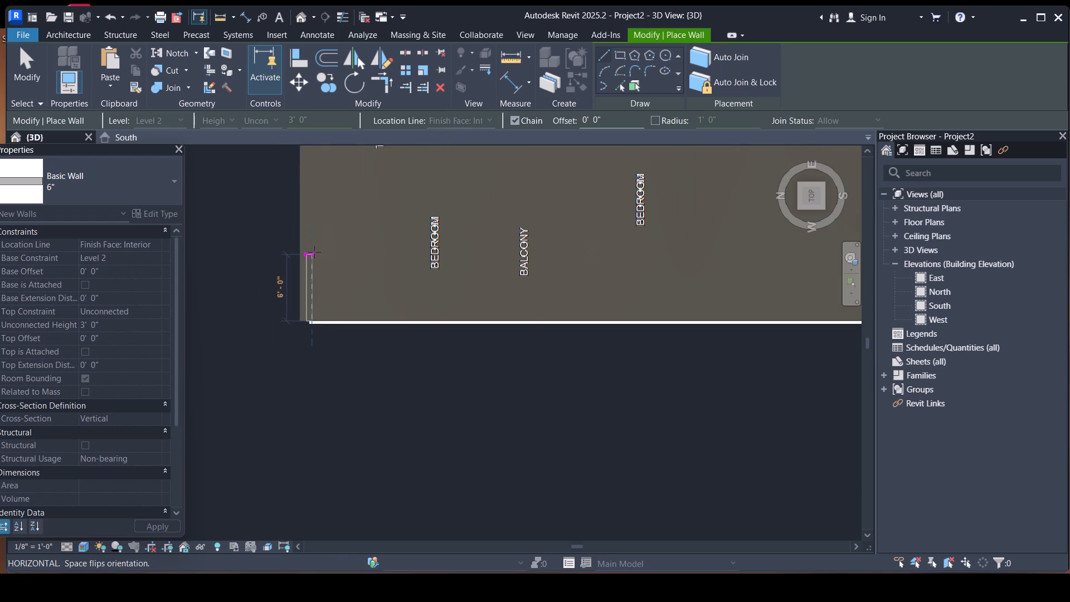
middle_click_drag(314, 252, 283, 499)
scroll(314, 252, "down", 1)
scroll(283, 499, "up", 1)
scroll(284, 308, "down", 5)
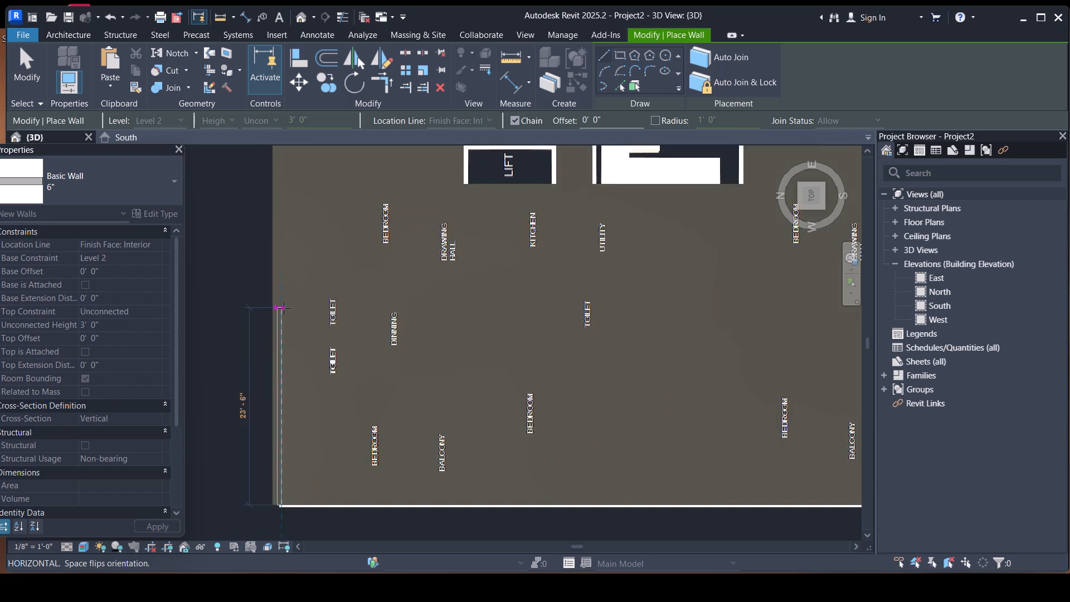
scroll(284, 308, "down", 3)
middle_click_drag(291, 292, 280, 415)
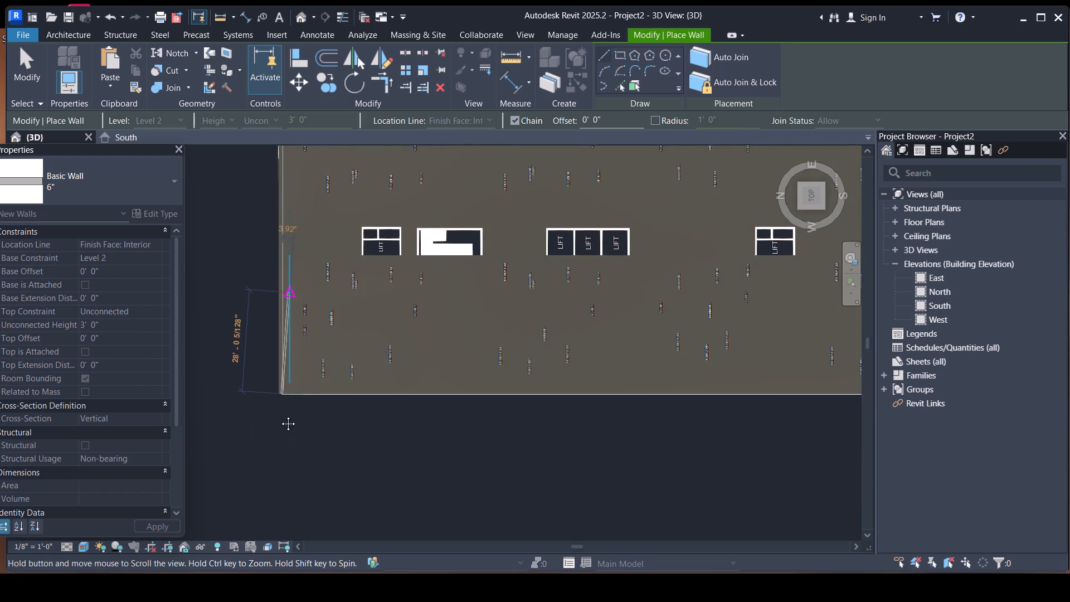
middle_click_drag(280, 415, 280, 434)
scroll(277, 224, "up", 4)
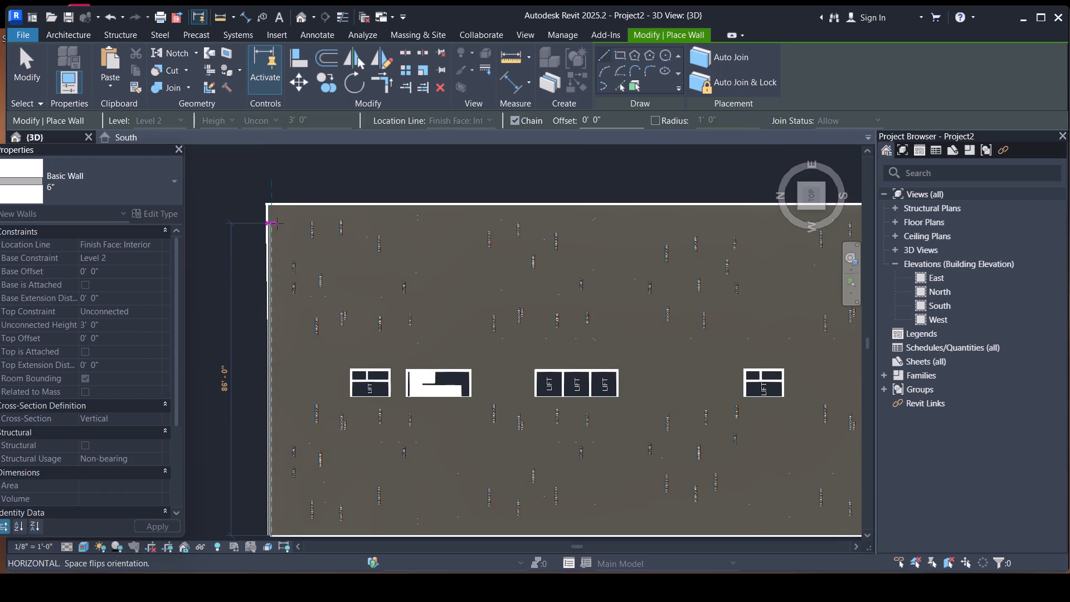
scroll(276, 210, "up", 4)
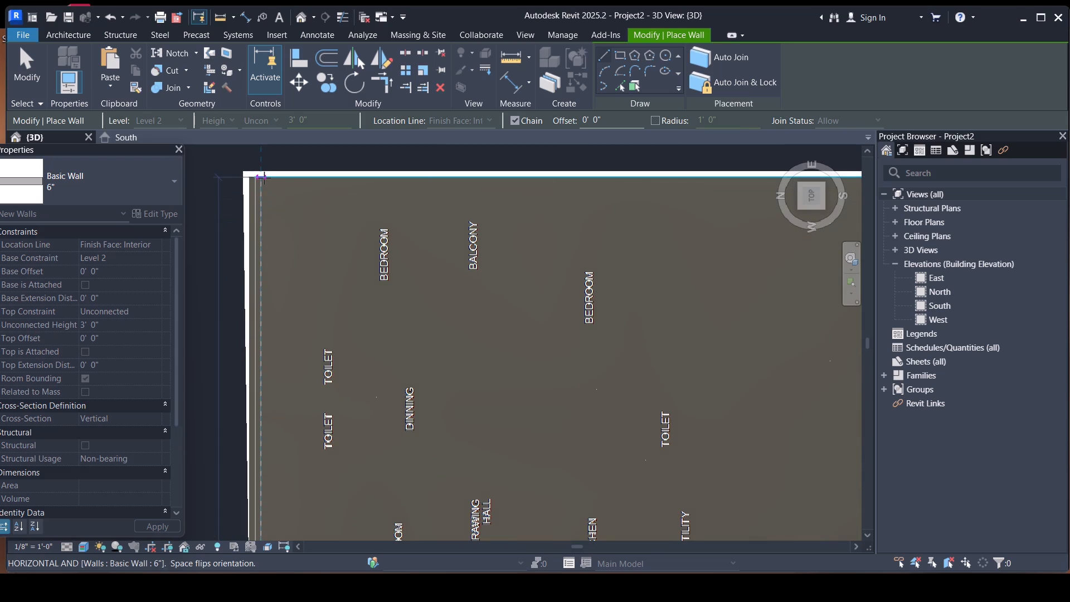
left_click(264, 178)
key("Escape")
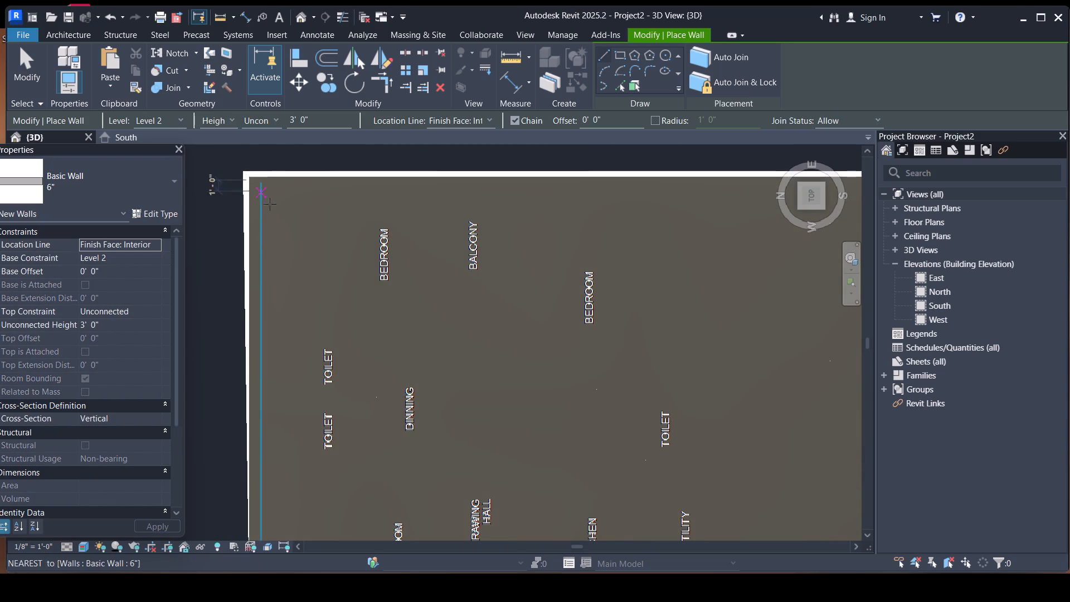
key("Escape")
Delete the outer 6" Basic Wall that protrudes along the roof slab's north edge.
left_click(245, 245)
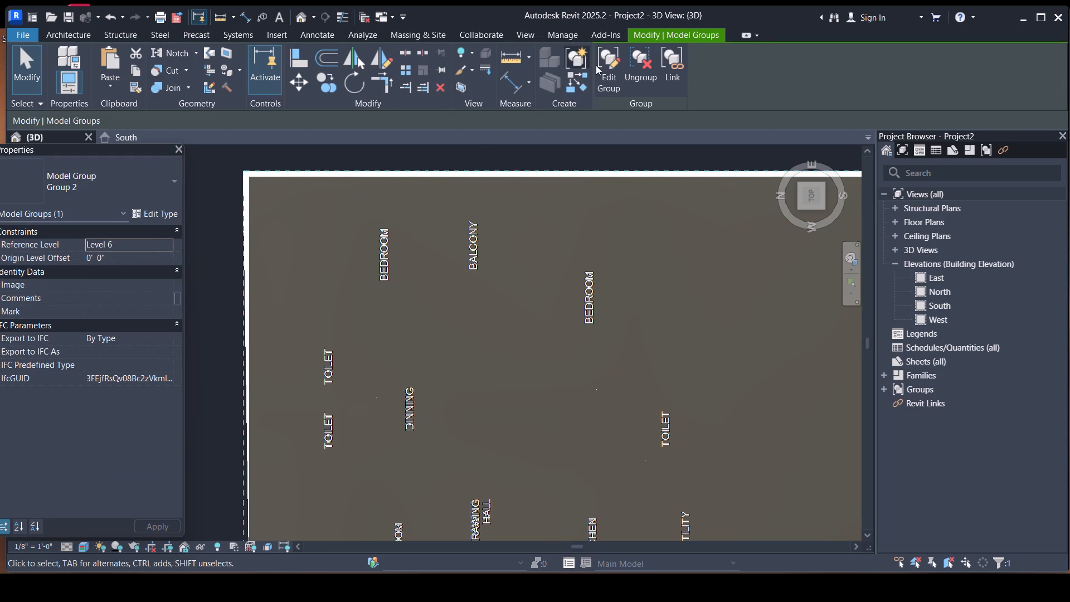
key("Escape")
left_click(240, 236)
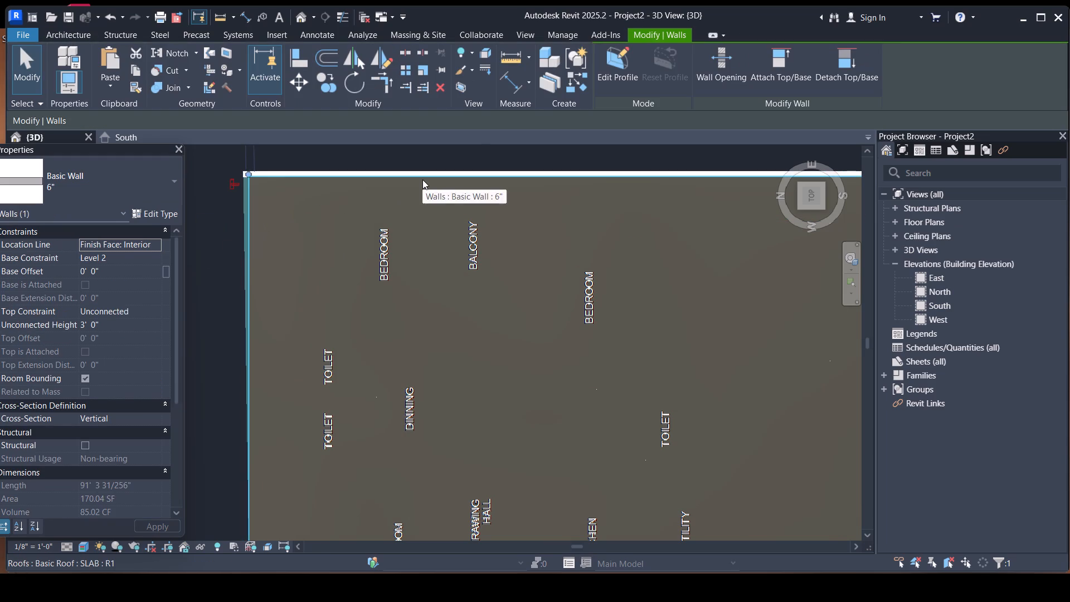
key("Delete")
Draw a 6" Basic Wall, 3' 0" high with Level 2 base, along the north edge from the northeast corner to the northwest corner.
scroll(289, 198, "down", 7)
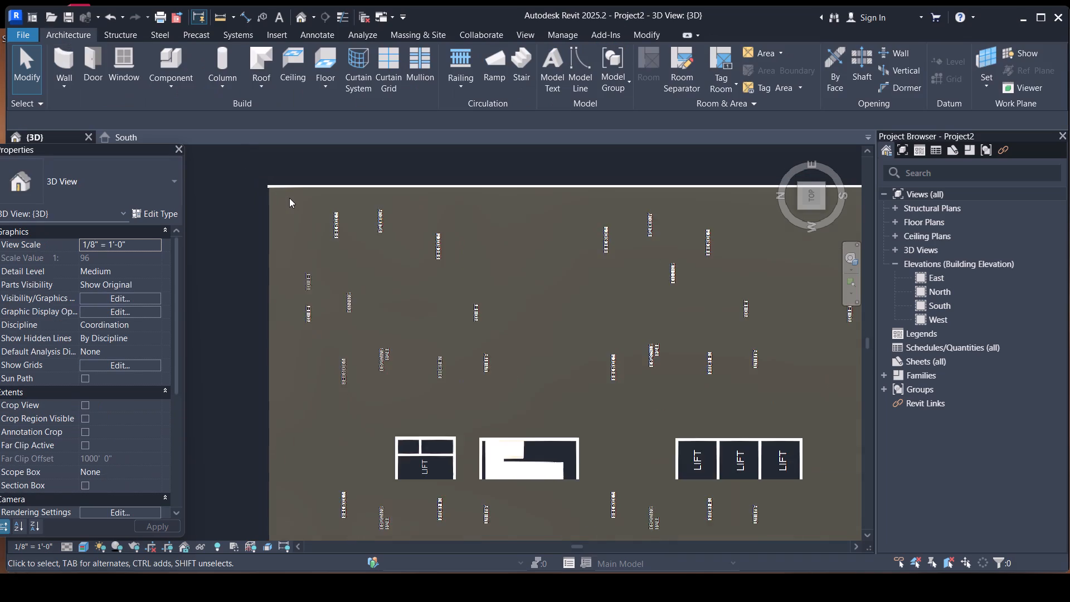
scroll(289, 198, "down", 1)
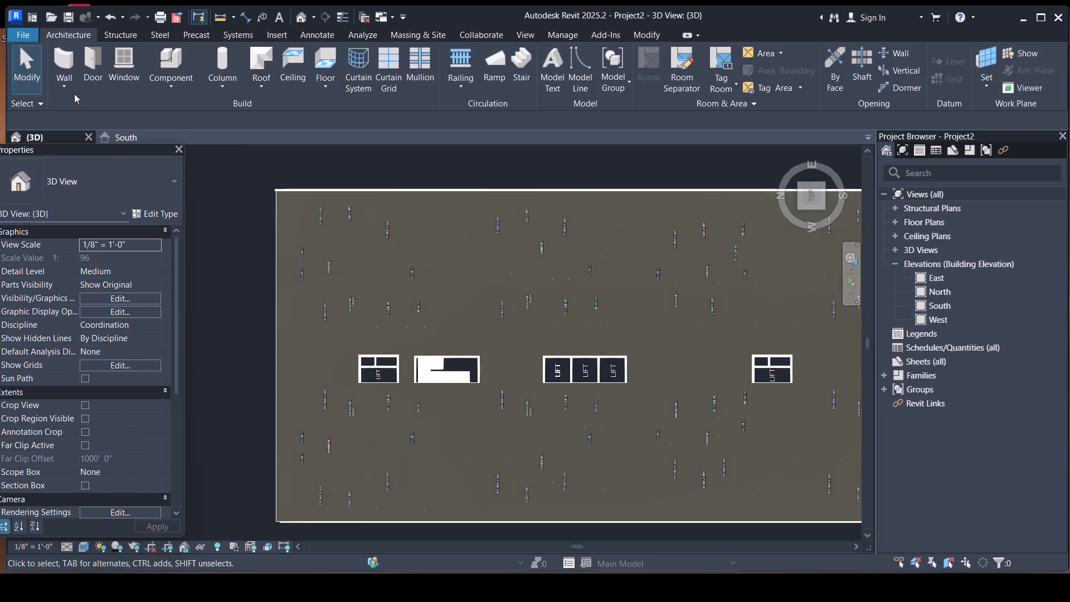
left_click(66, 91)
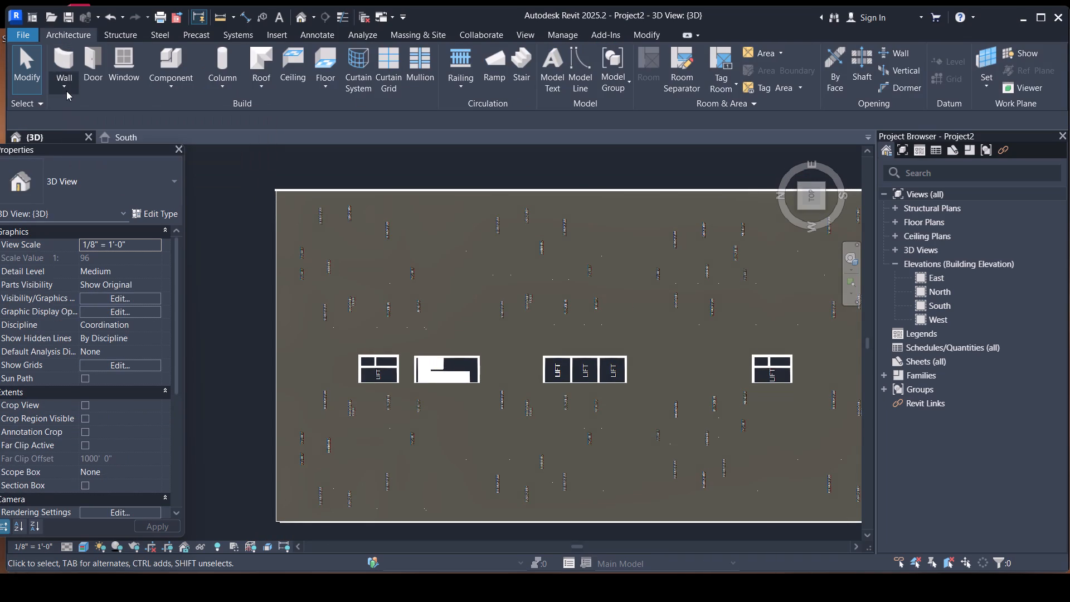
left_click(70, 113)
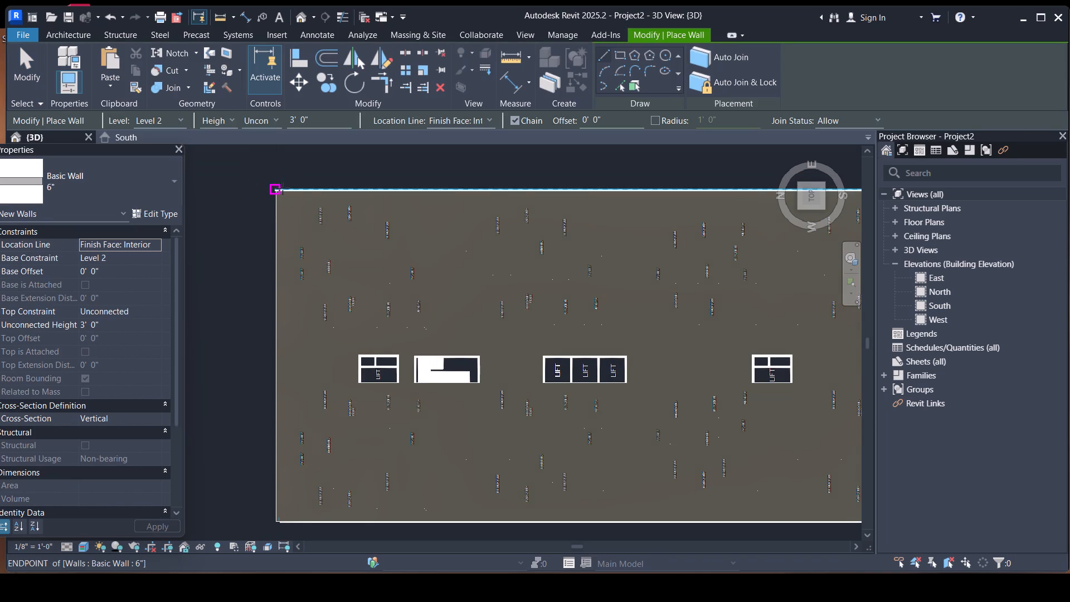
left_click(284, 190)
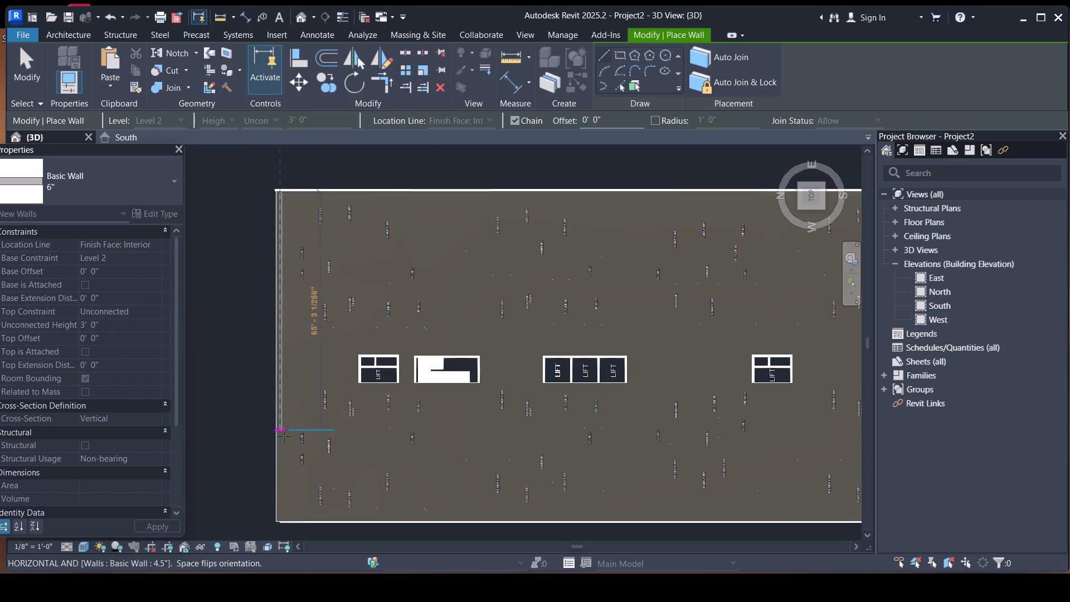
left_click(281, 514)
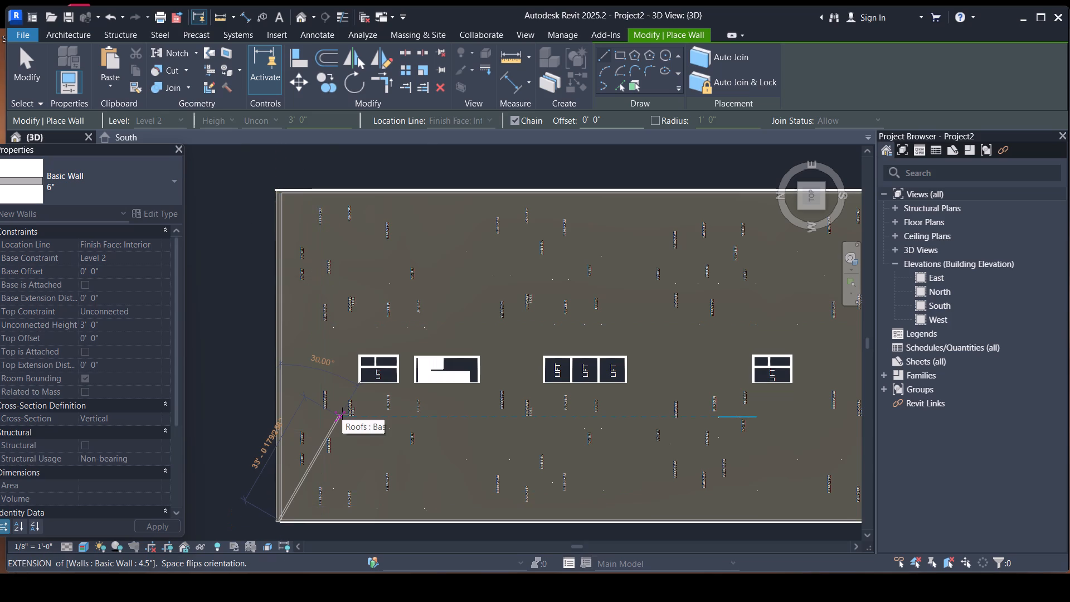
key("Escape")
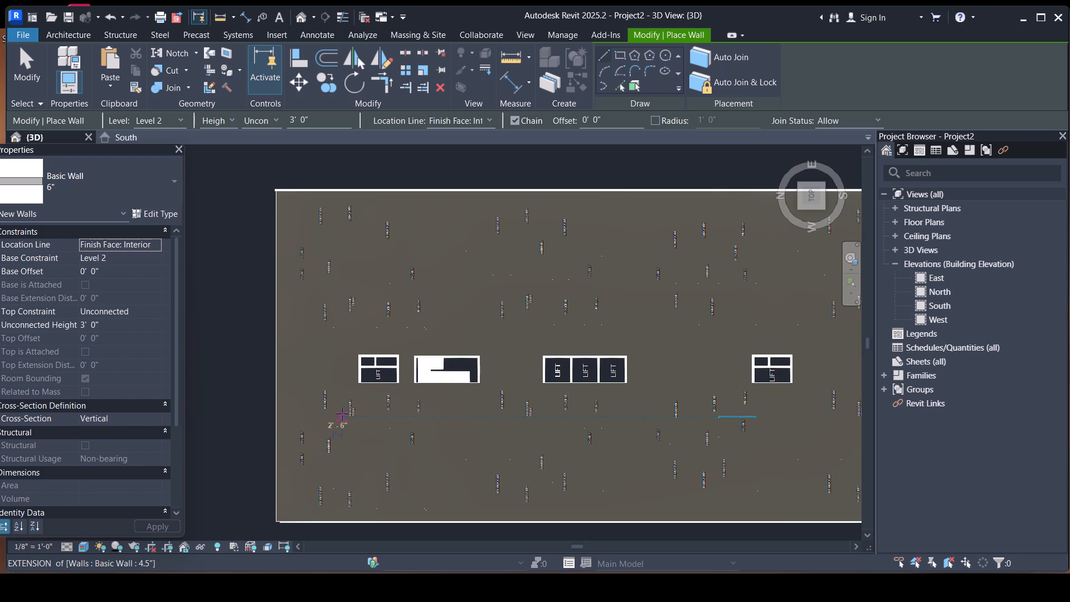
Draw another 6" Basic Wall, 3' 0" high, over the same north-edge span from the northeast corner to the northwest corner.
left_click(279, 194)
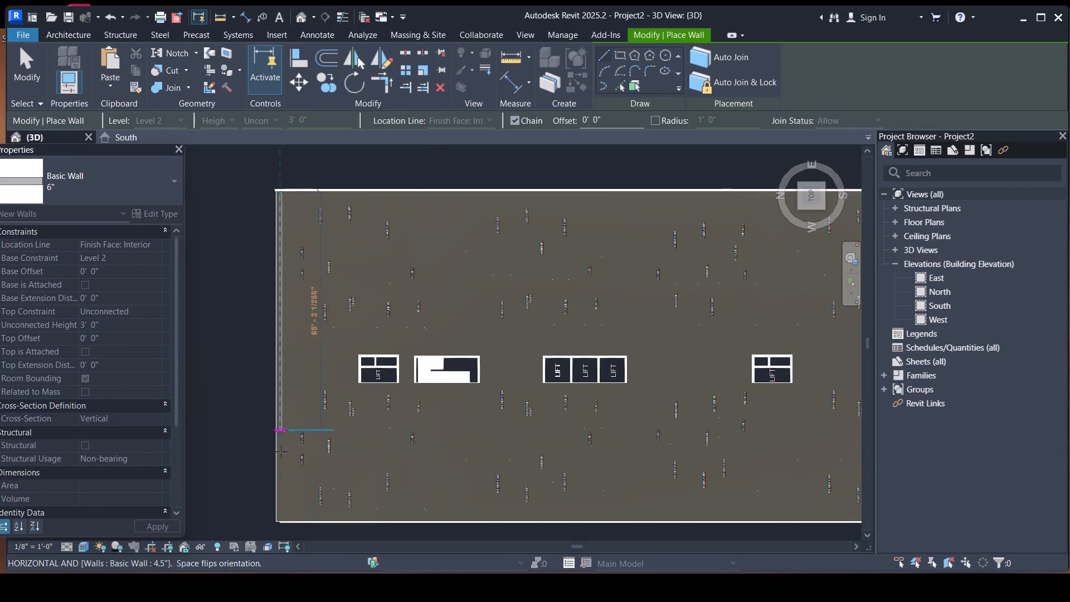
left_click(278, 518)
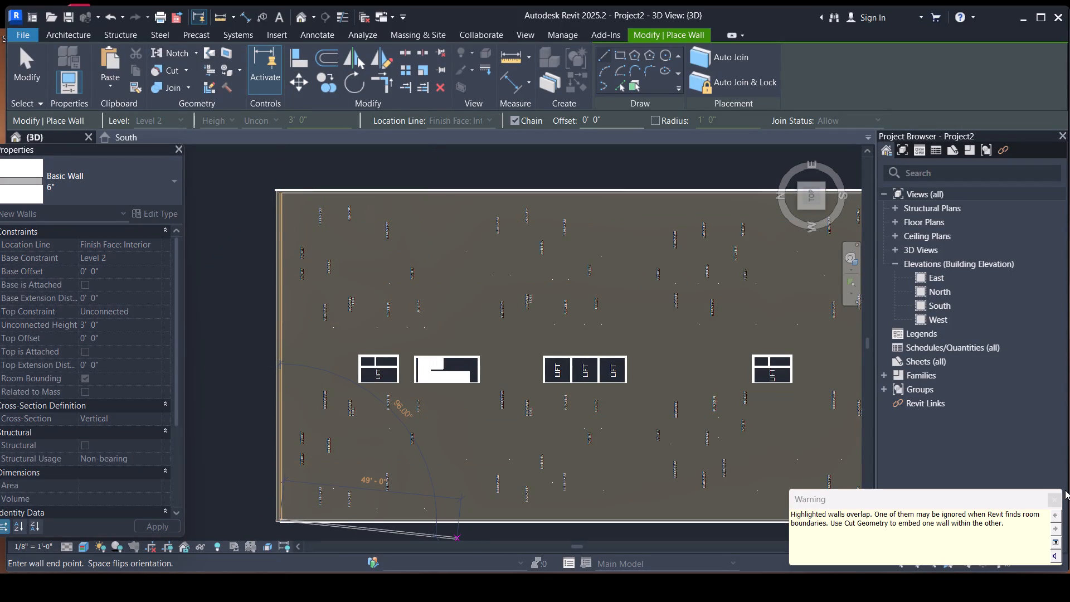
left_click(1052, 499)
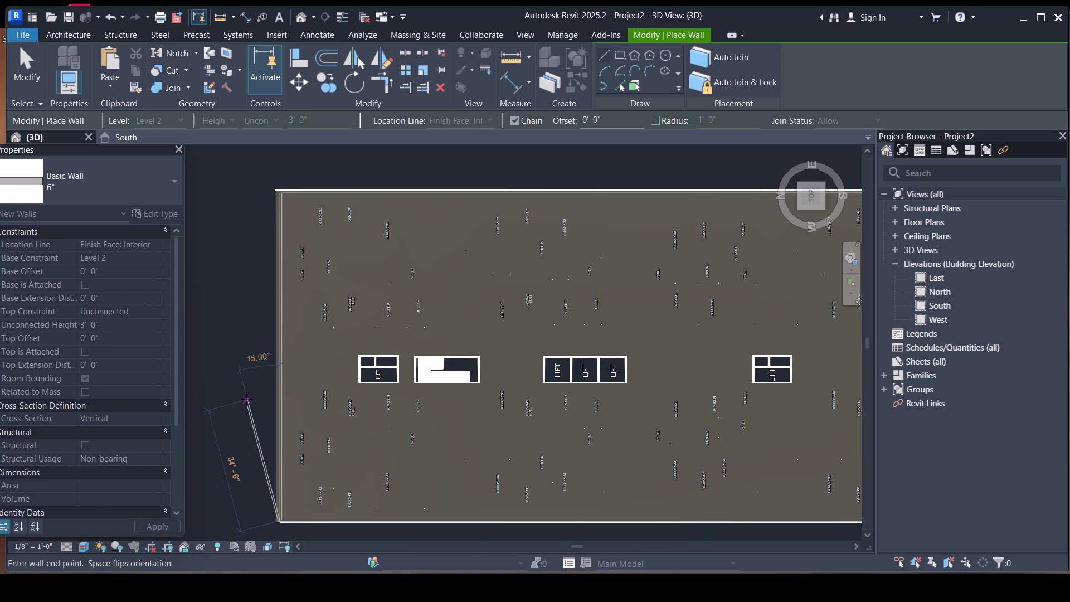
key("Escape")
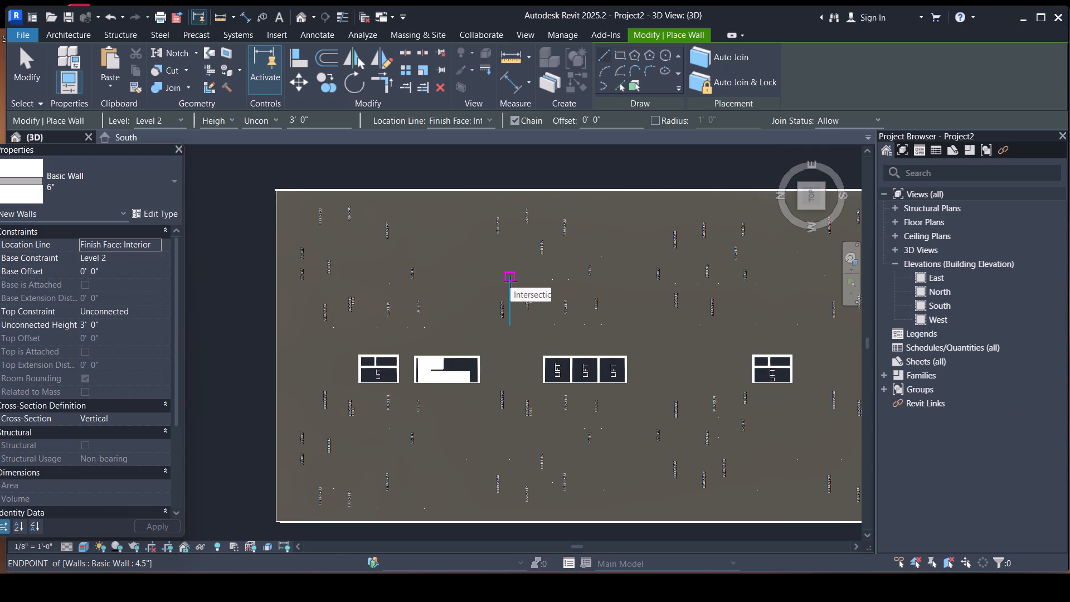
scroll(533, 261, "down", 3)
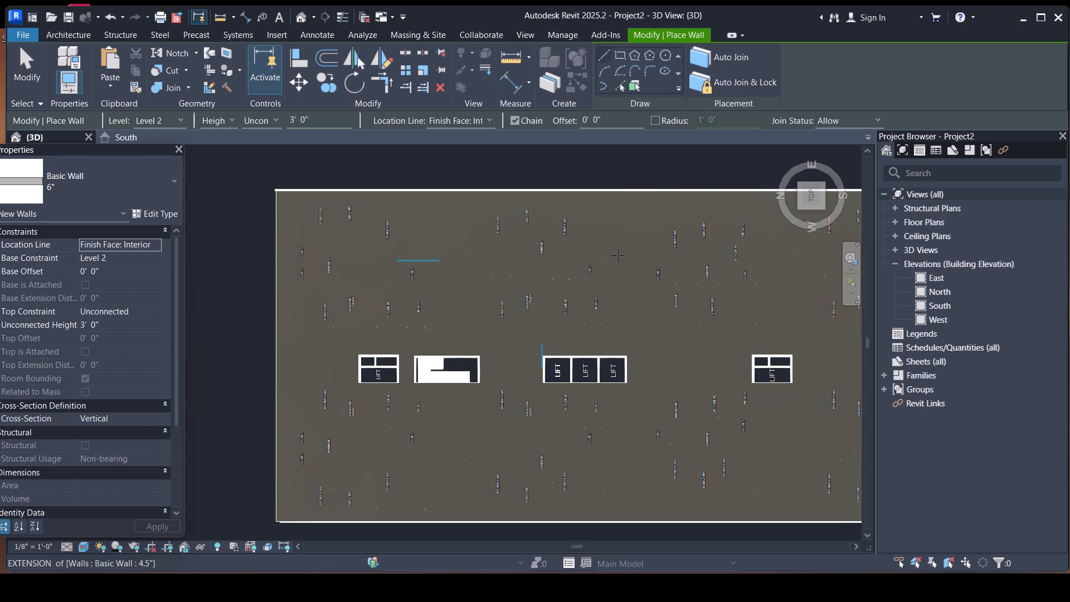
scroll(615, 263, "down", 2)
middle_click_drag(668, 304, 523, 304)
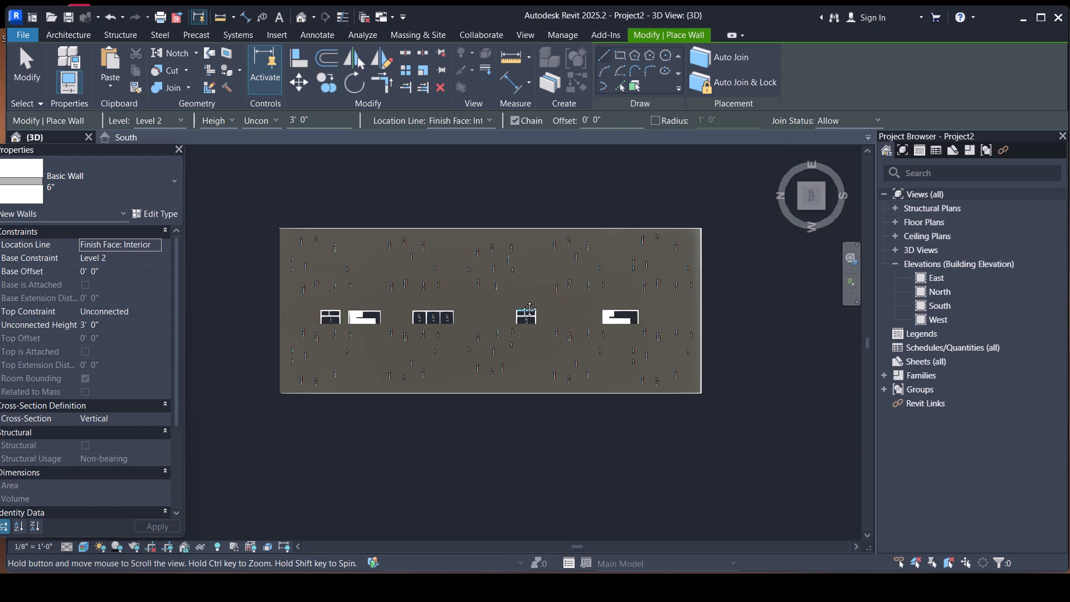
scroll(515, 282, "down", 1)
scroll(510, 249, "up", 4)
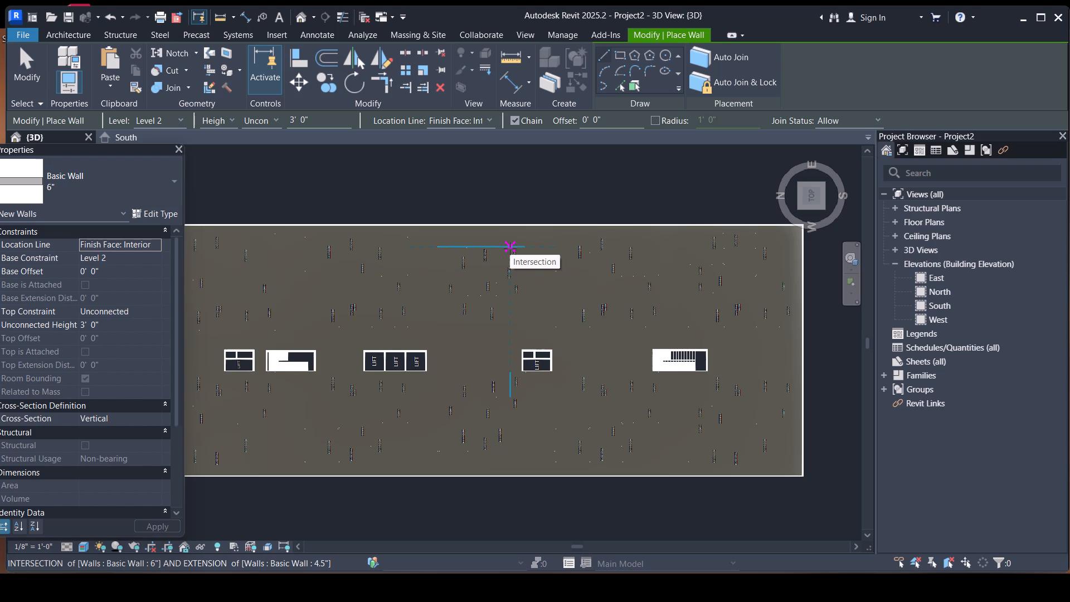
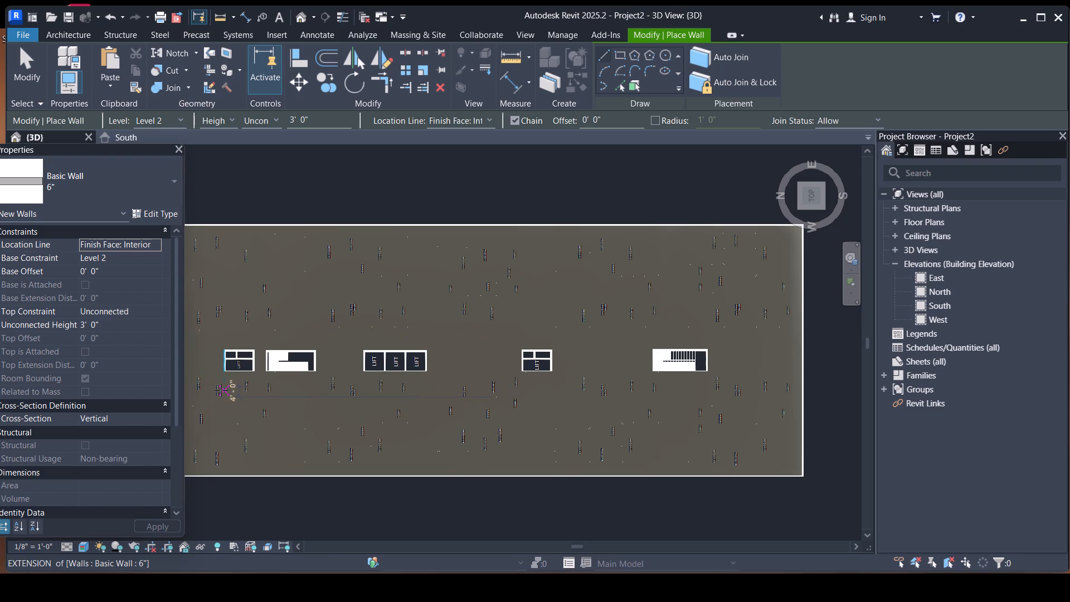
Exit wall placement and examine the whole building from above and around its north and west facades, including the Level 2 parapet.
key("Escape")
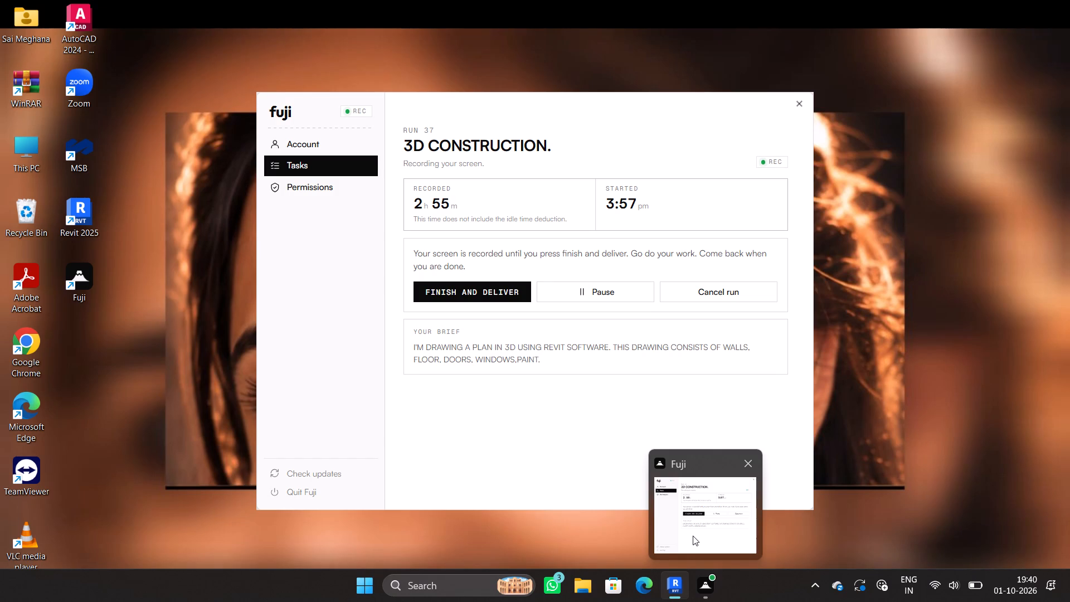
scroll(656, 265, "down", 4)
middle_click_drag(519, 428, 542, 409)
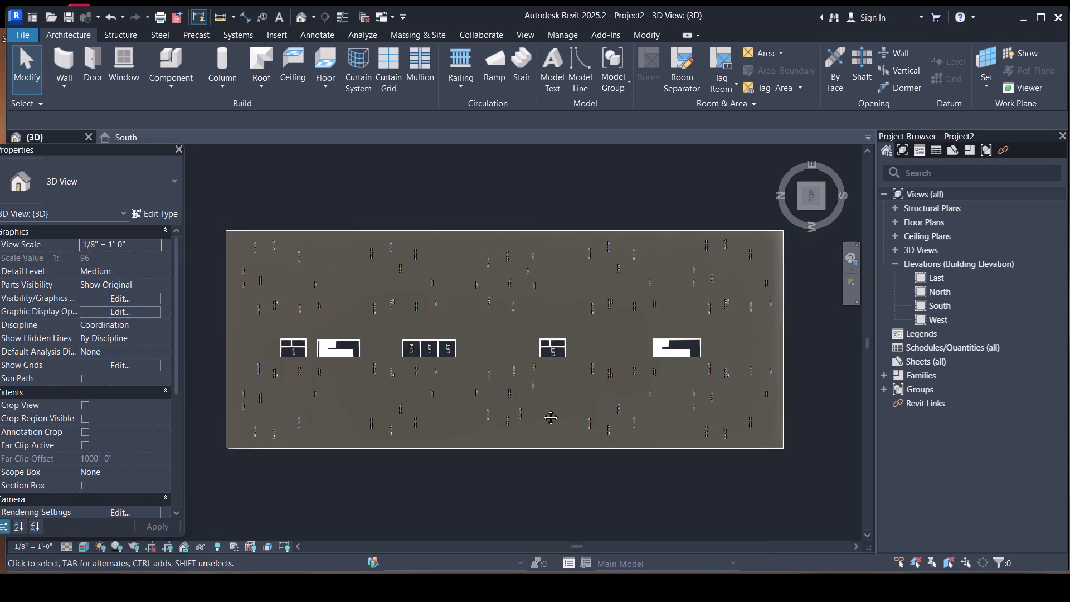
middle_click_drag(542, 409, 622, 356)
middle_click_drag(622, 333, 563, 405)
scroll(665, 348, "up", 2)
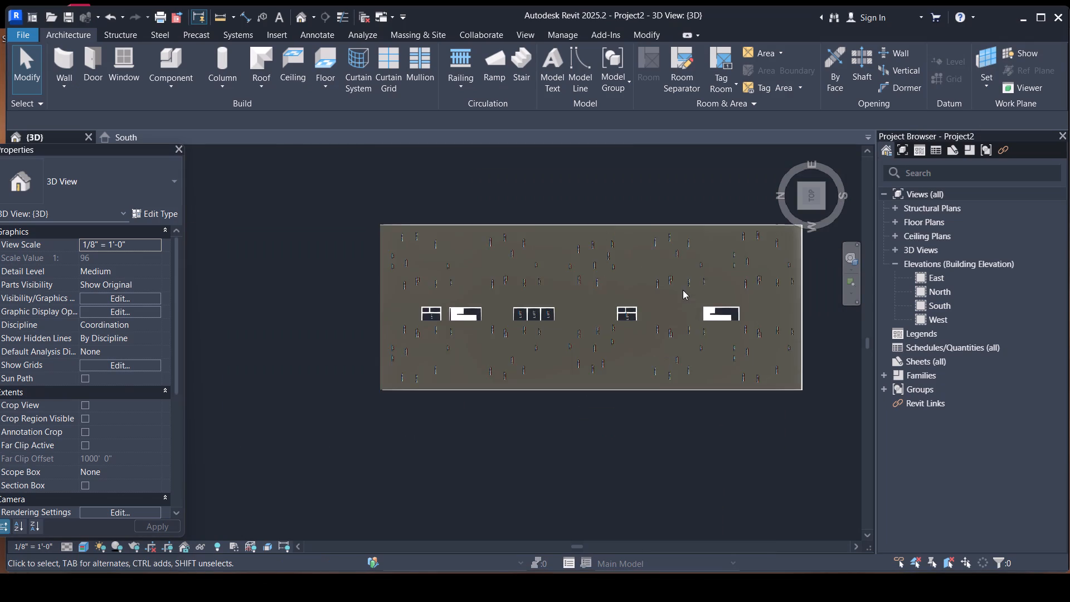
middle_click_drag(645, 284, 596, 287)
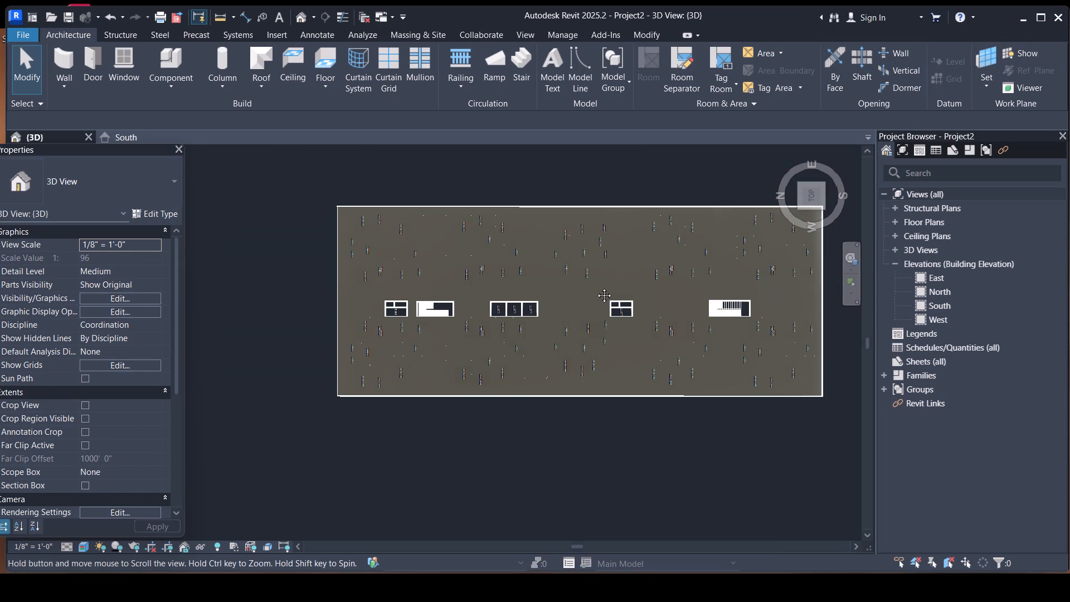
middle_click_drag(596, 287, 558, 297)
double_click(57, 139)
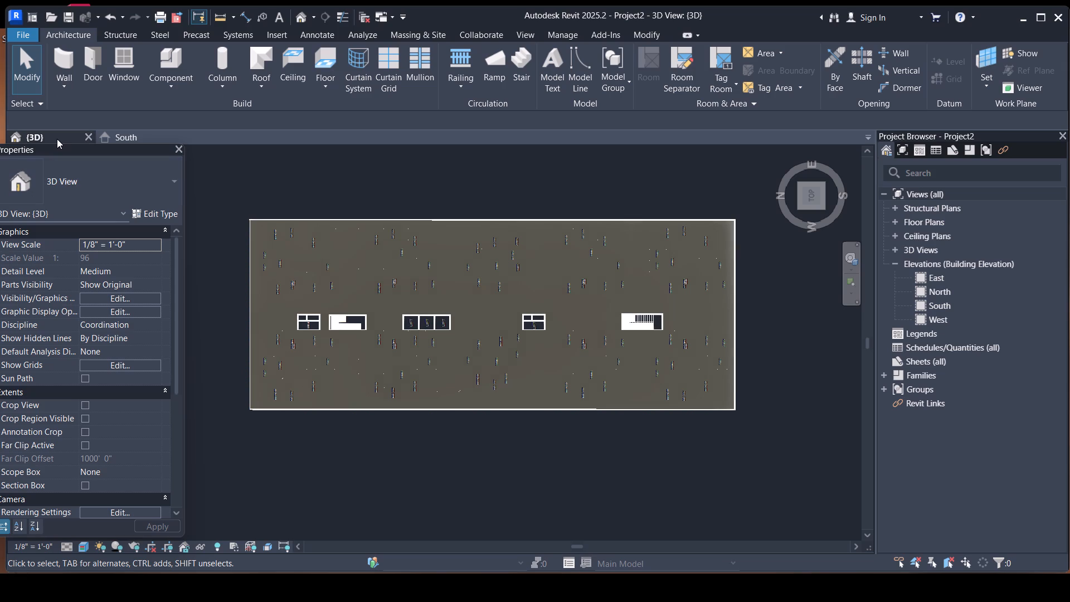
double_click(57, 139)
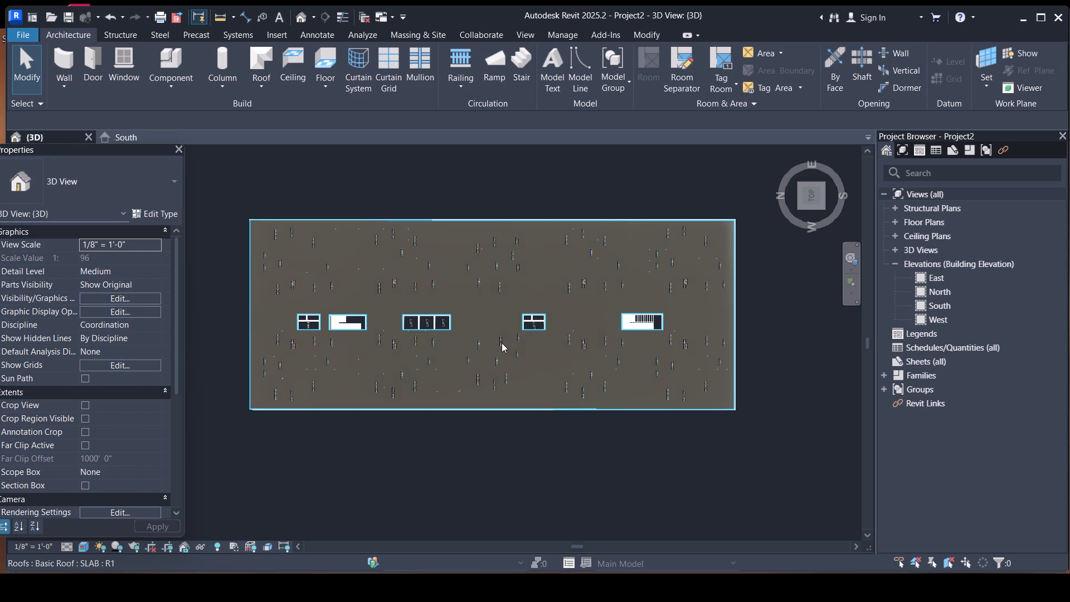
middle_click_drag(399, 453, 453, 201, "shift")
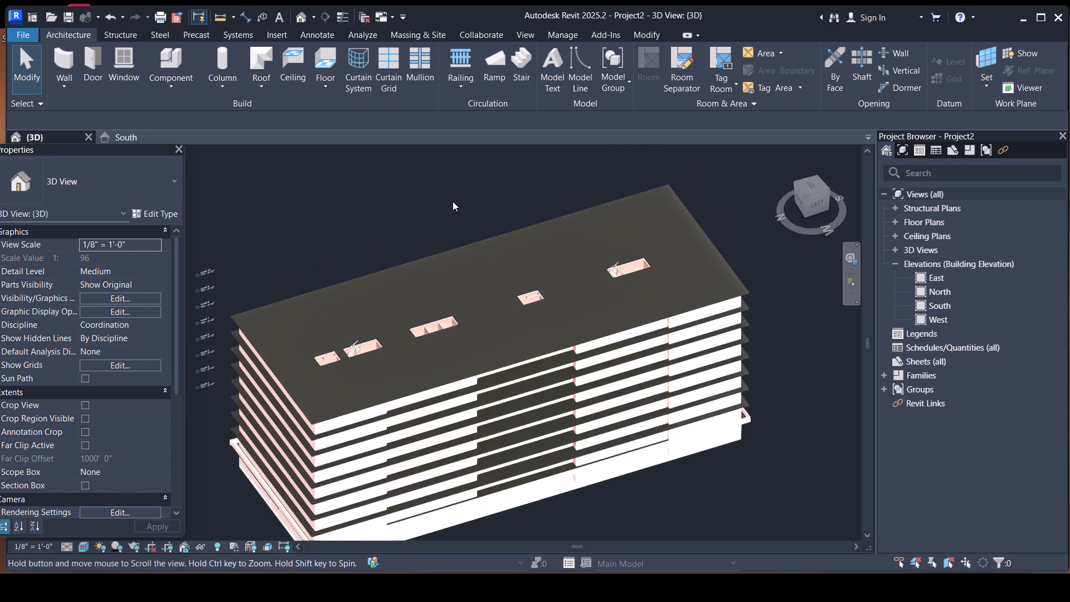
middle_click_drag(509, 429, 605, 261)
scroll(454, 411, "up", 3)
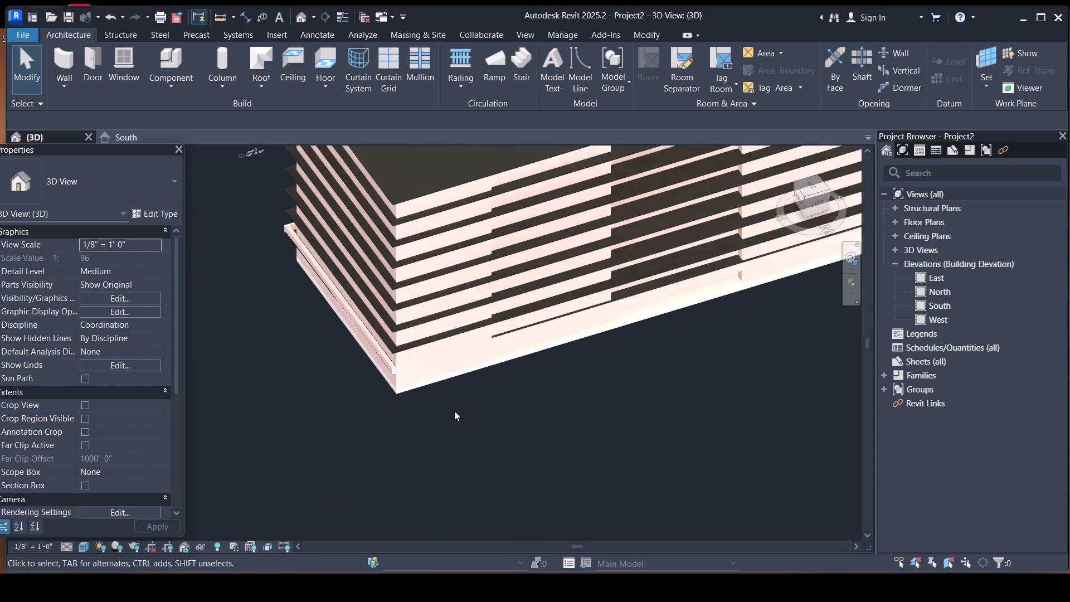
middle_click_drag(510, 321, 461, 410, "shift")
middle_click_drag(461, 410, 601, 321, "shift")
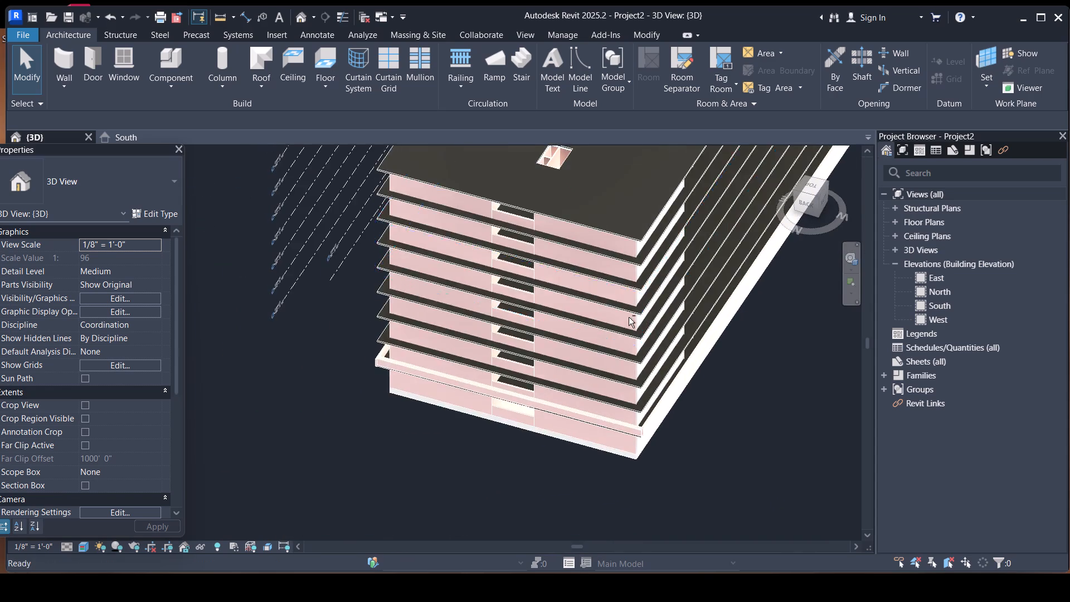
middle_click_drag(642, 317, 604, 310, "shift")
middle_click_drag(561, 315, 465, 422)
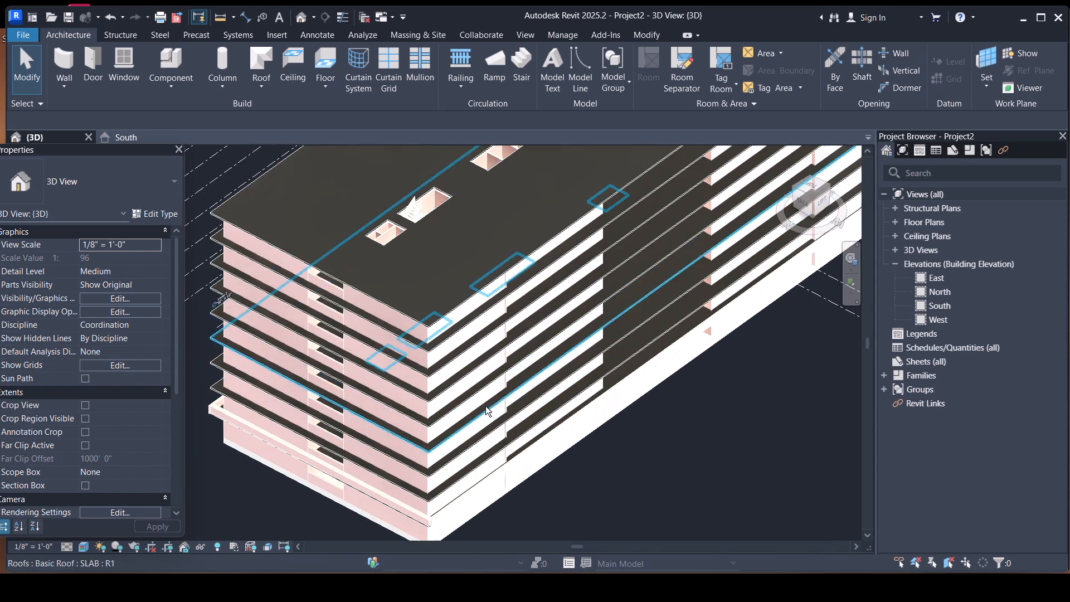
middle_click_drag(480, 404, 463, 344, "shift")
scroll(343, 344, "down", 1)
scroll(640, 321, "down", 4)
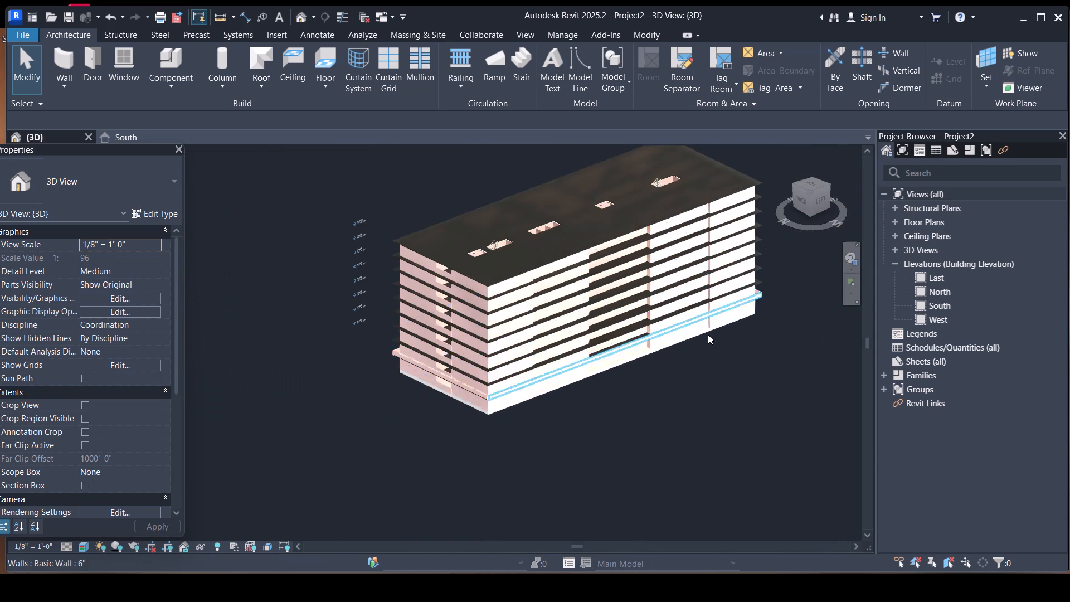
middle_click_drag(709, 334, 672, 349, "shift")
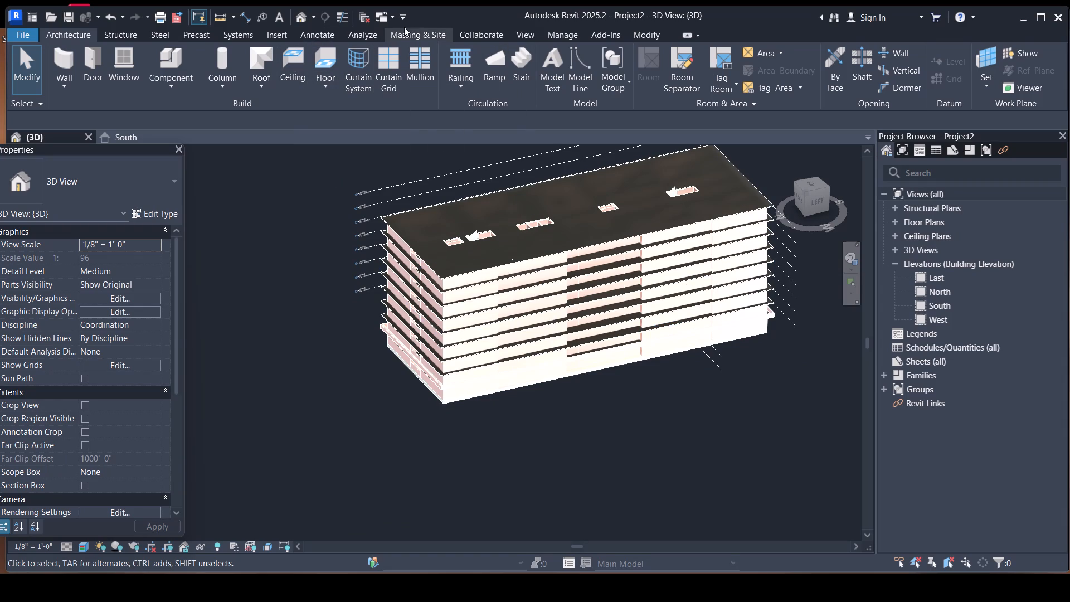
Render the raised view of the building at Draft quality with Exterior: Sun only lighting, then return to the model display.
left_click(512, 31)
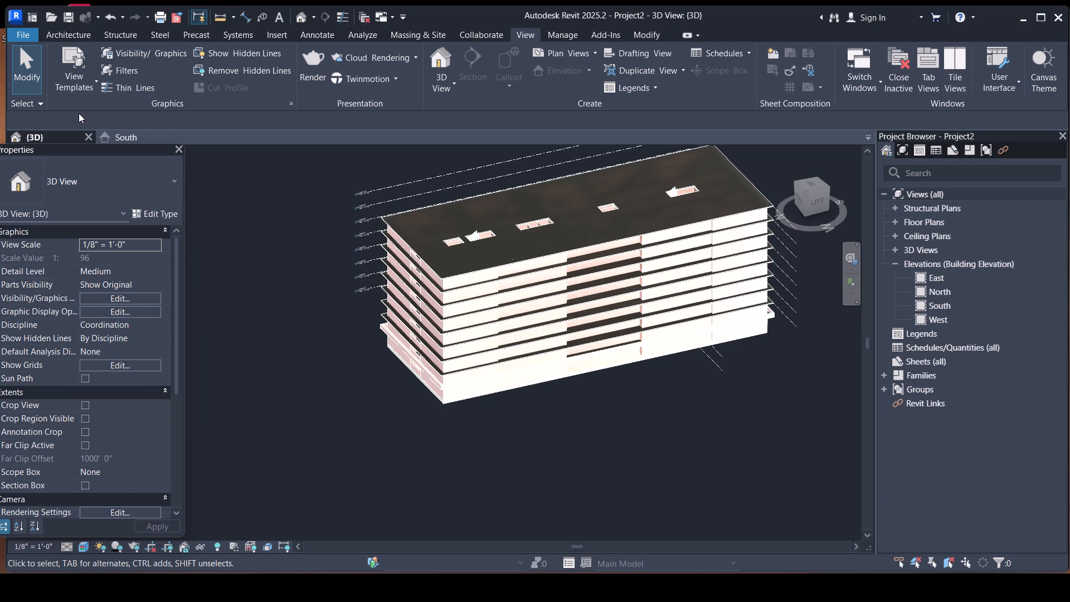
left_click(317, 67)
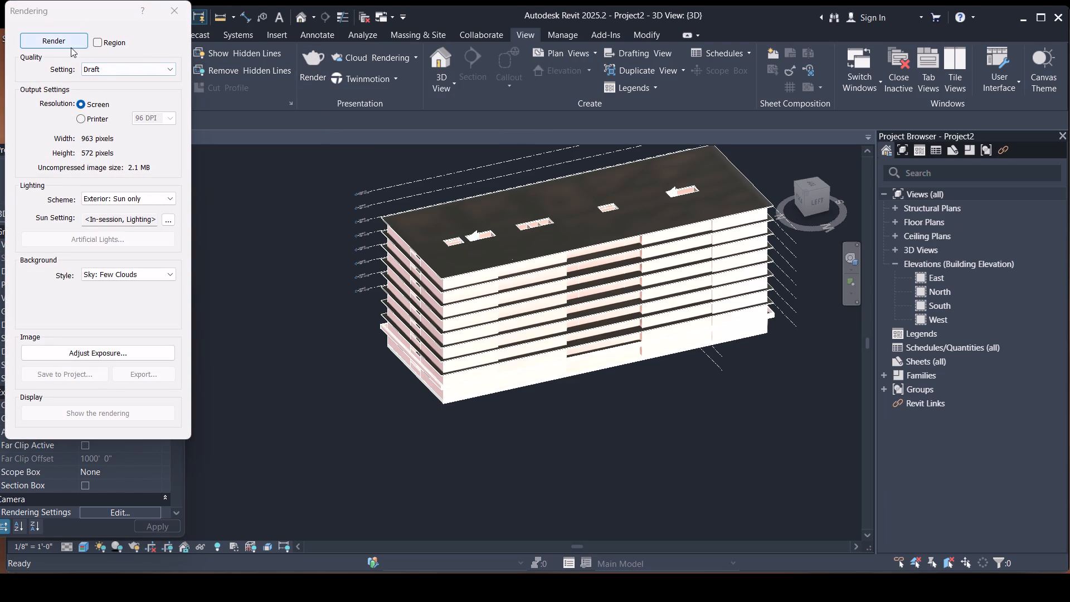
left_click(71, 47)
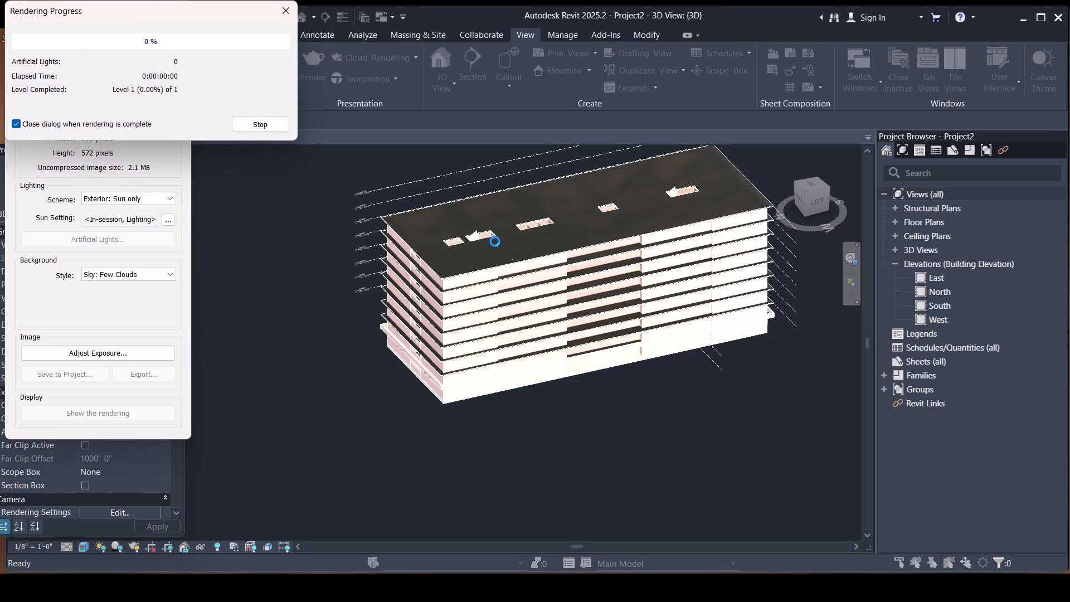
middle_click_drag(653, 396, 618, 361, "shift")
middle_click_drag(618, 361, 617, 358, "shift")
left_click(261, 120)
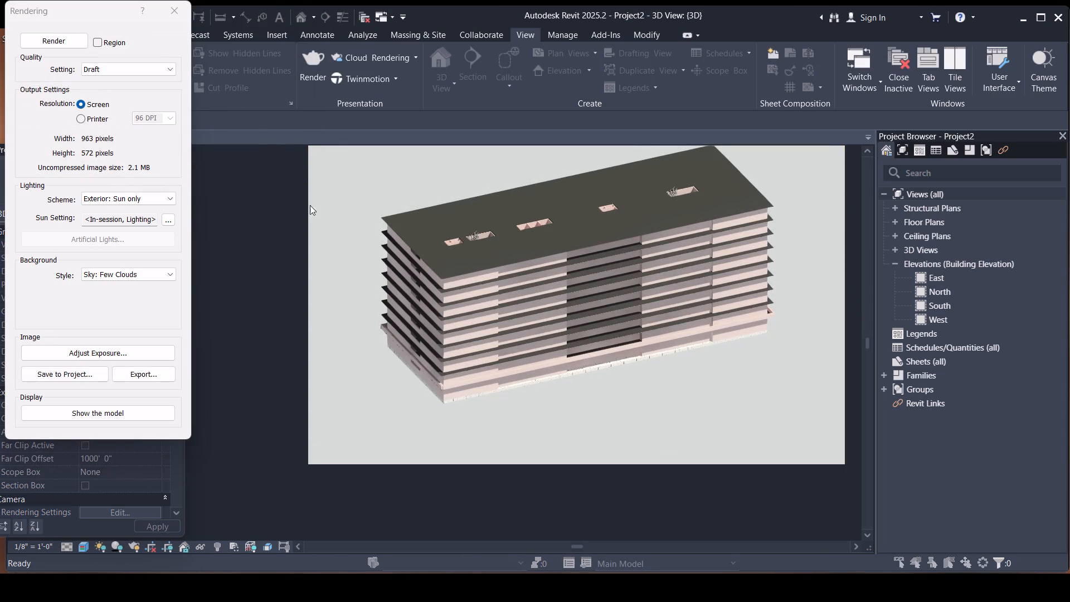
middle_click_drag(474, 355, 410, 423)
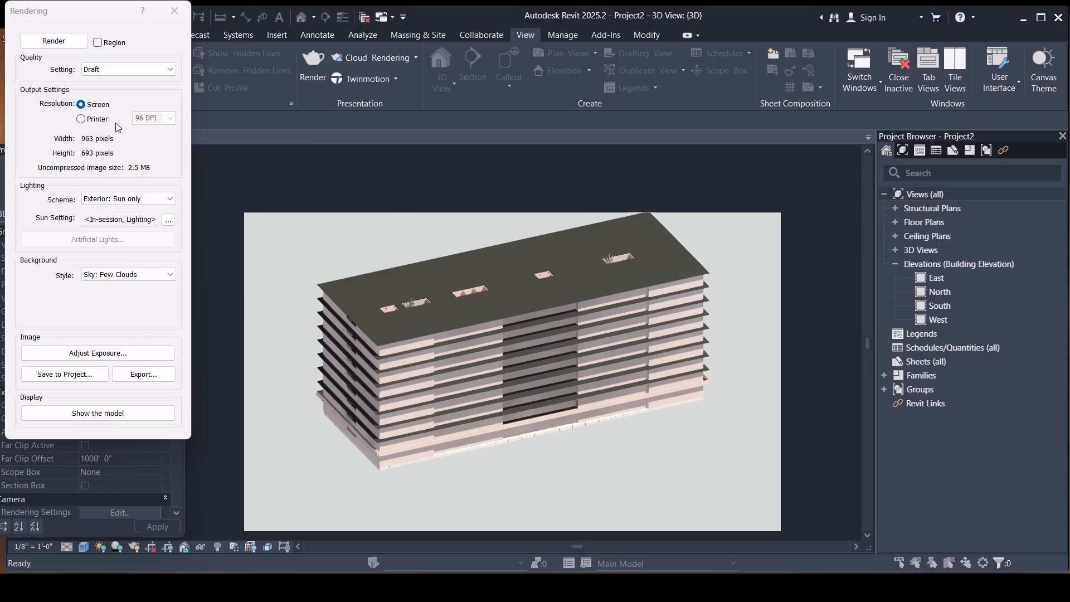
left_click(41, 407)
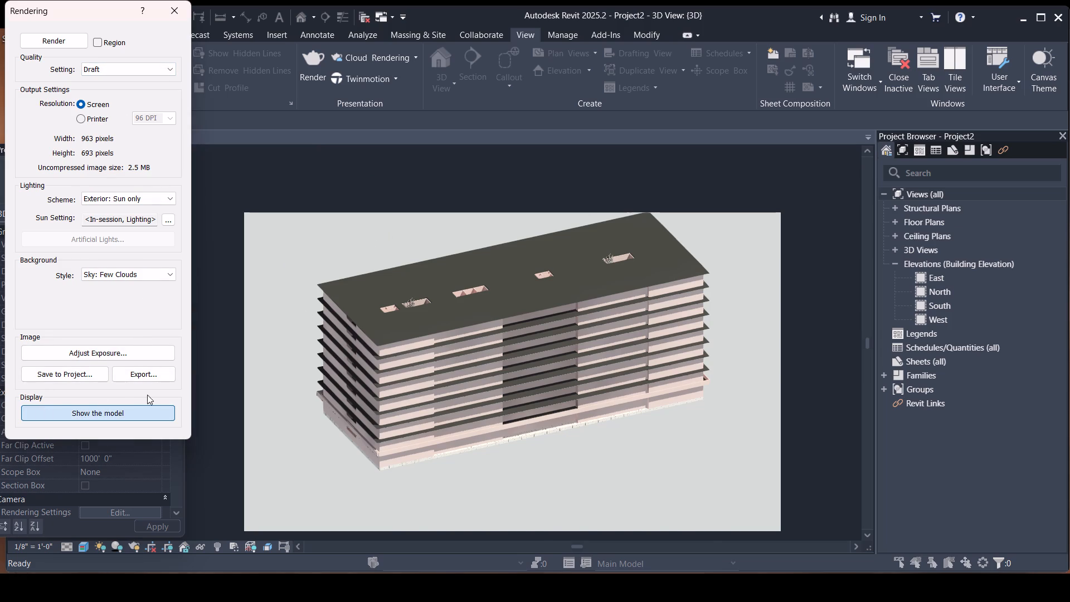
Render a low-angle view of the building's long west facade and north end at Medium quality.
scroll(454, 391, "up", 1)
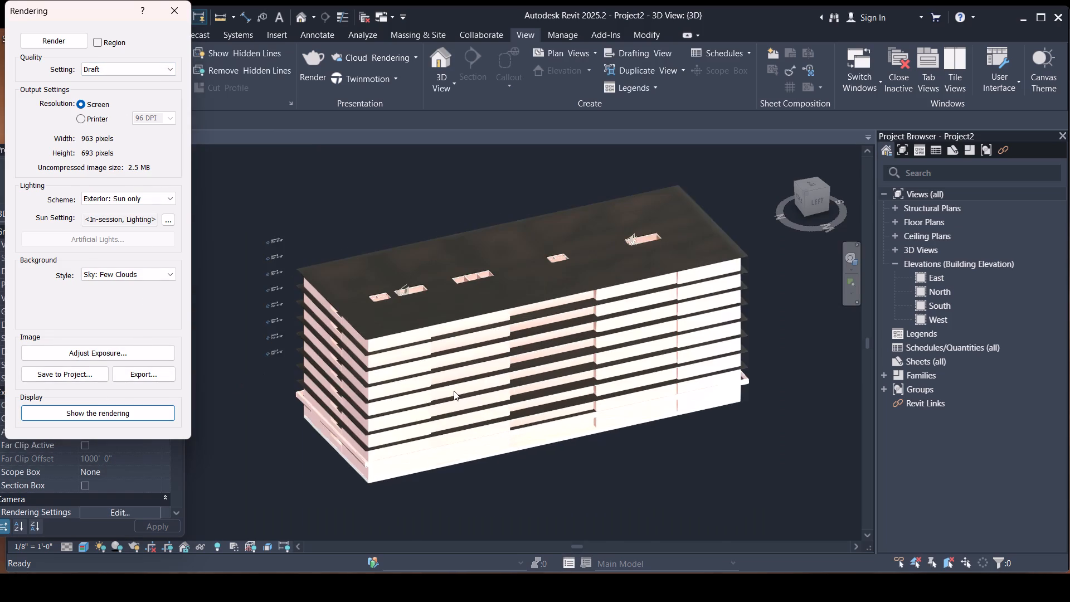
middle_click_drag(514, 442, 508, 387, "shift")
scroll(507, 367, "up", 2)
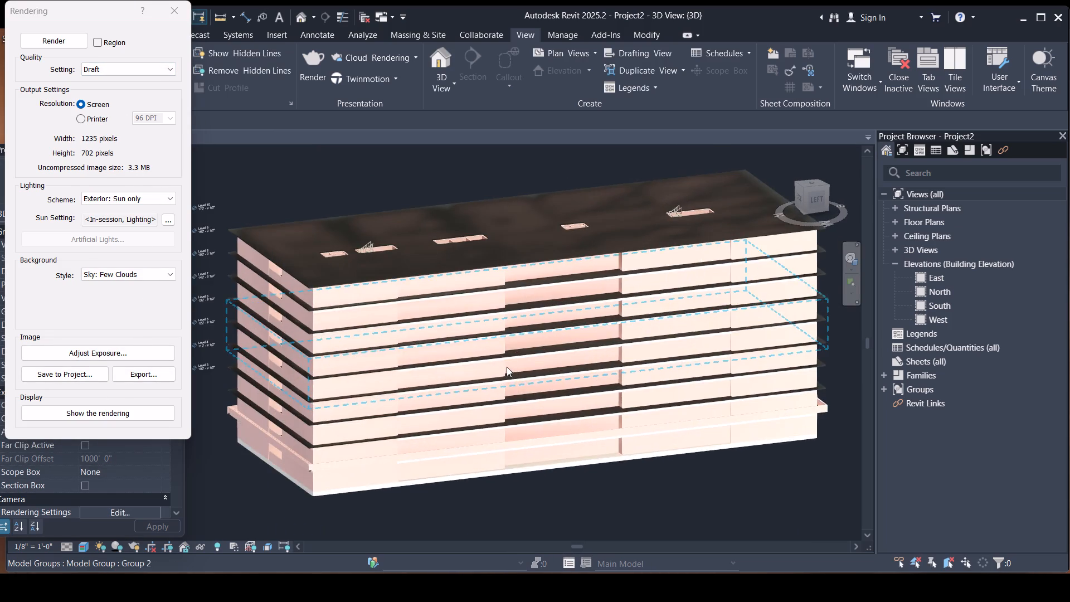
scroll(502, 383, "down", 2)
middle_click_drag(460, 397, 472, 328, "shift")
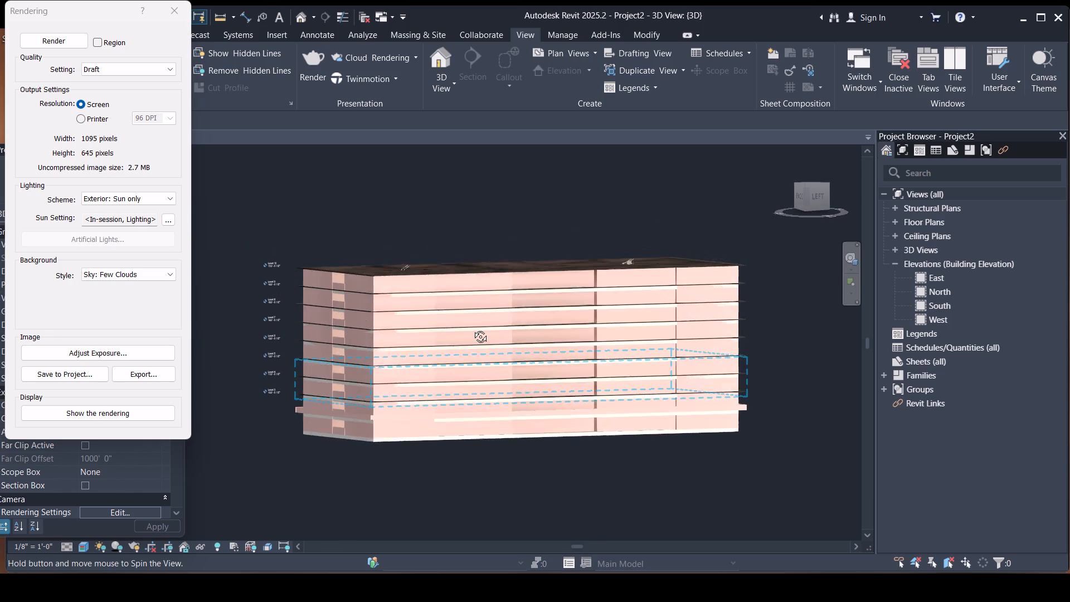
middle_click_drag(472, 328, 472, 327, "shift")
scroll(431, 344, "up", 1)
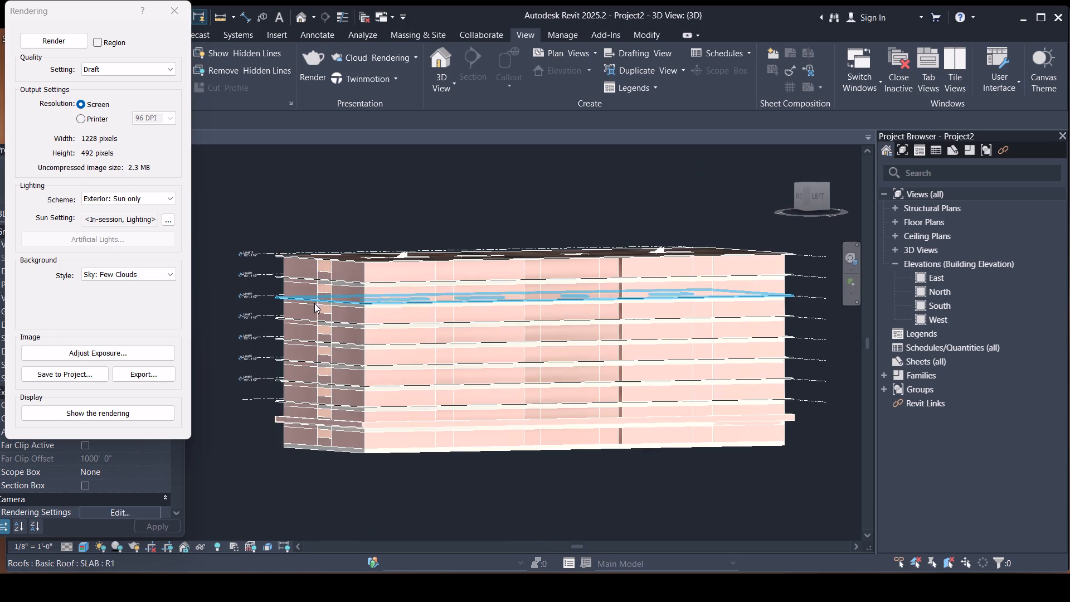
left_click(108, 76)
left_click(123, 71)
left_click(114, 88)
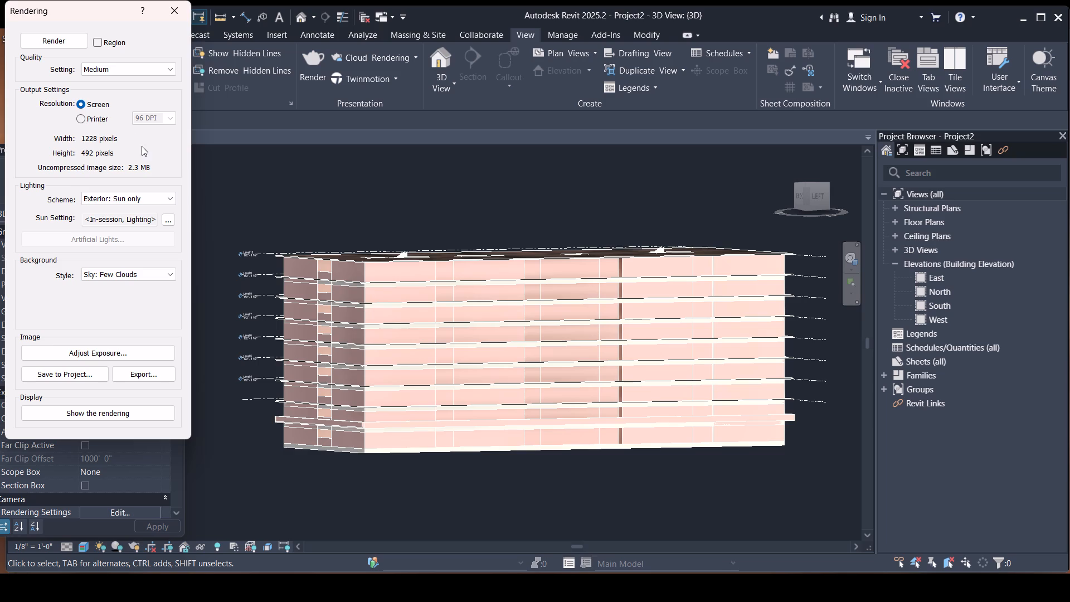
left_click(55, 40)
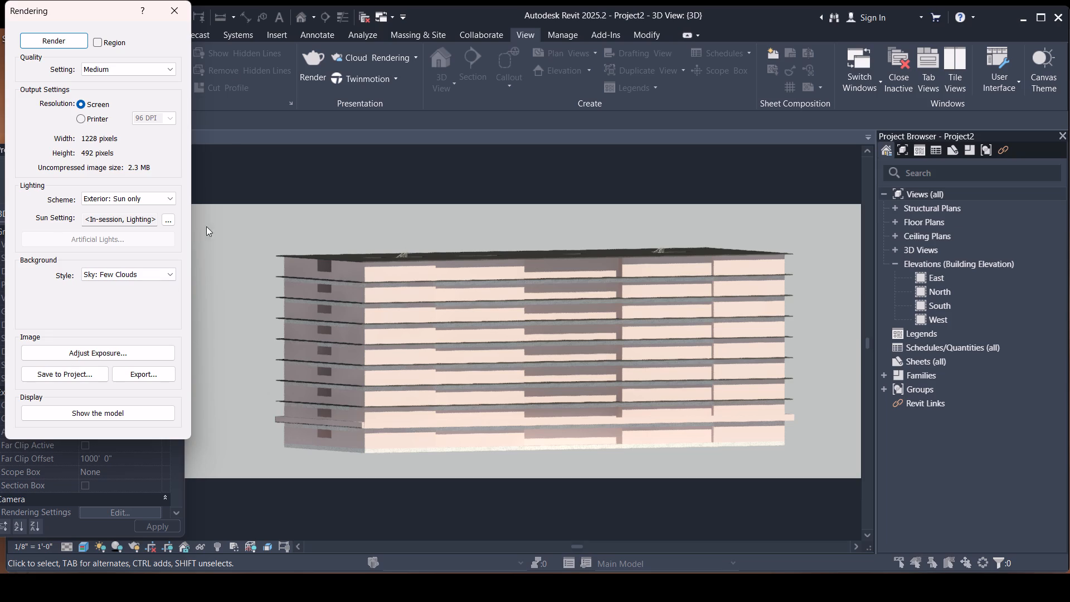
Save the Medium-quality rendering to the project under its default name and finish rendering.
left_click(59, 374)
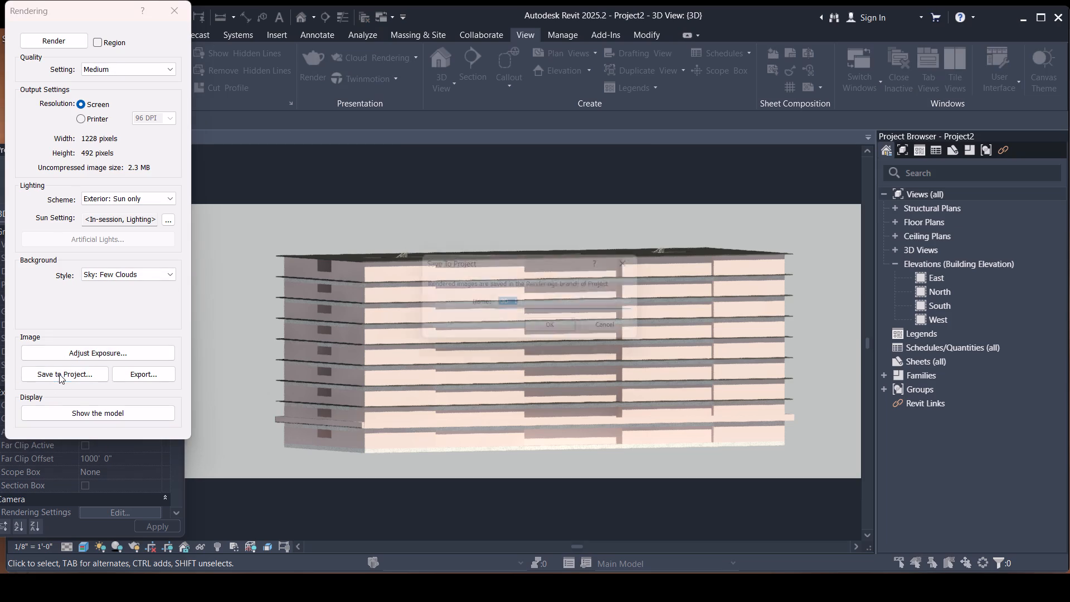
left_click(552, 326)
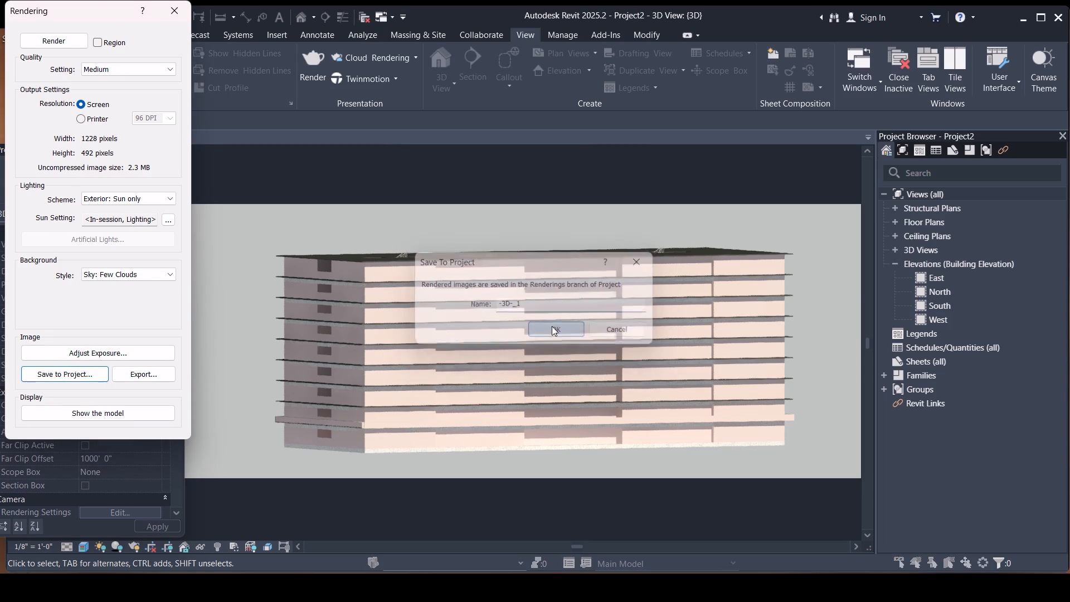
left_click(163, 14)
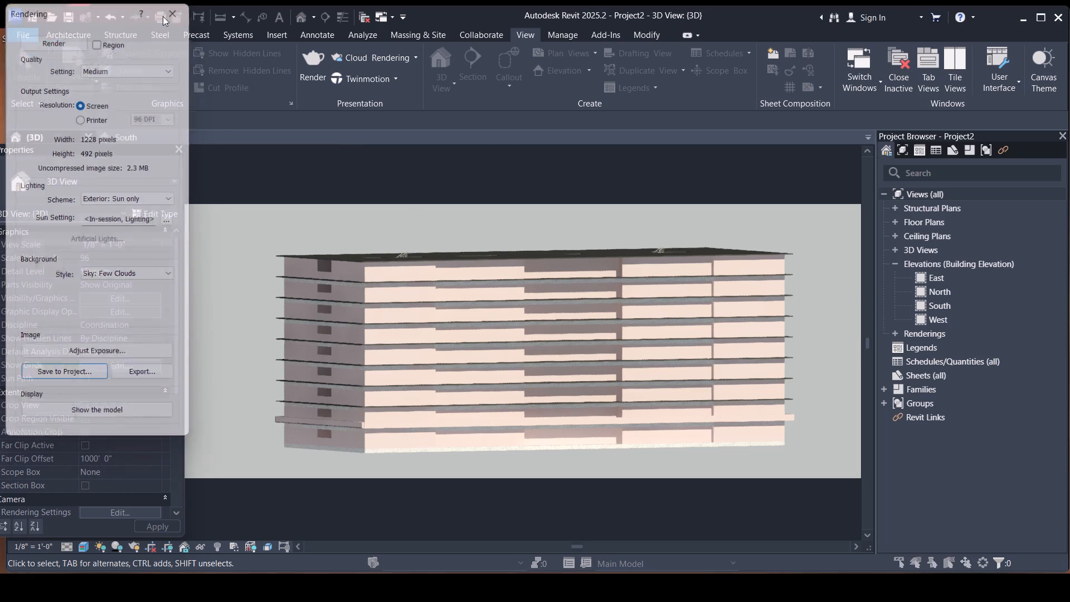
Ungroup the Level 2 instance of model group Group 2 at the building's northwest corner.
scroll(533, 257, "up", 1)
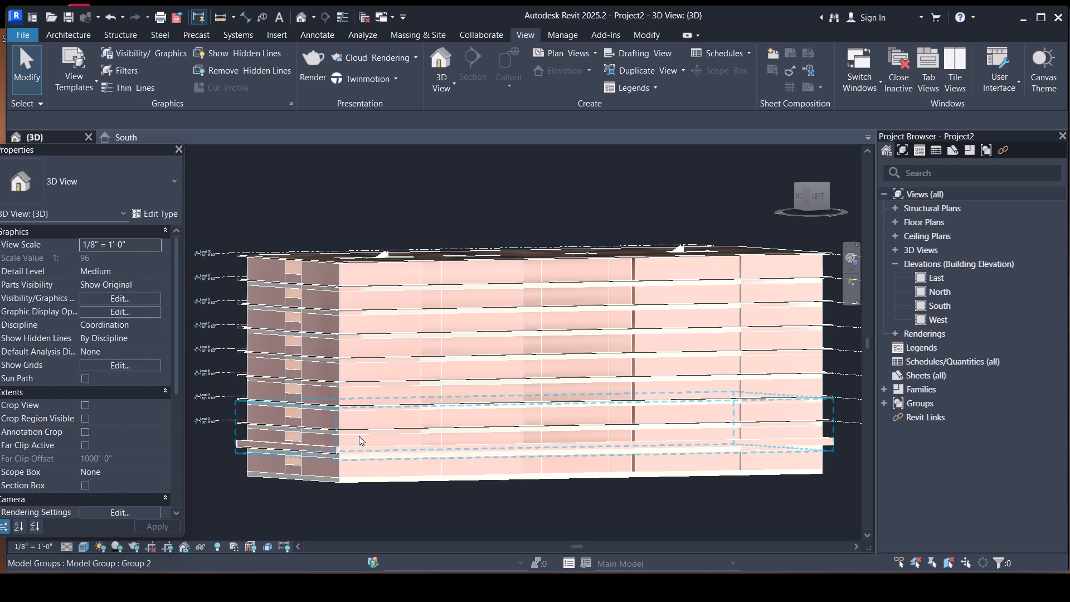
scroll(342, 443, "up", 7)
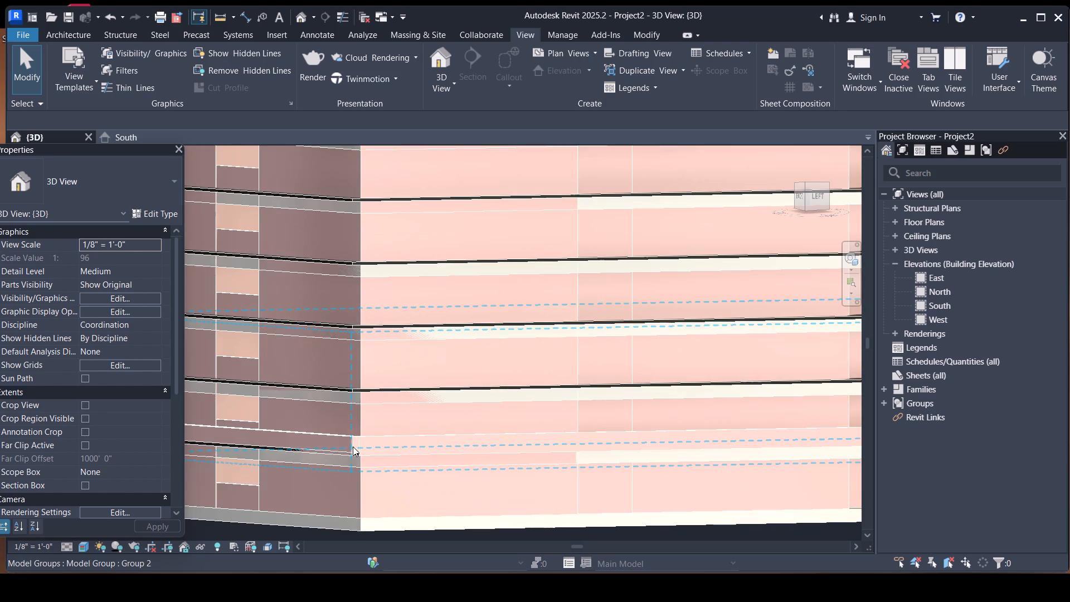
scroll(352, 445, "up", 5)
left_click(355, 444)
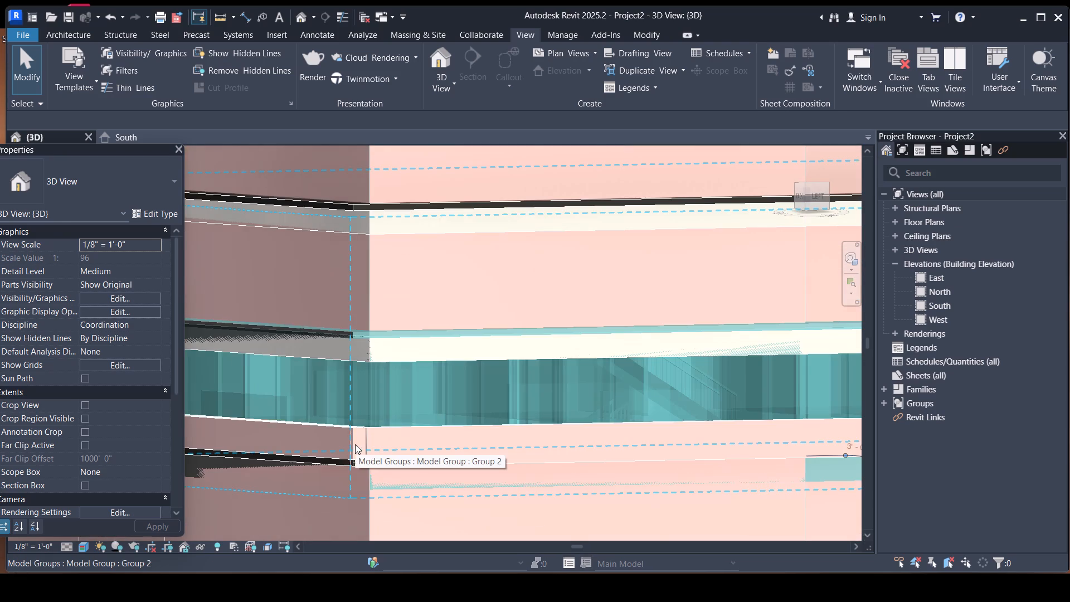
scroll(439, 334, "down", 4)
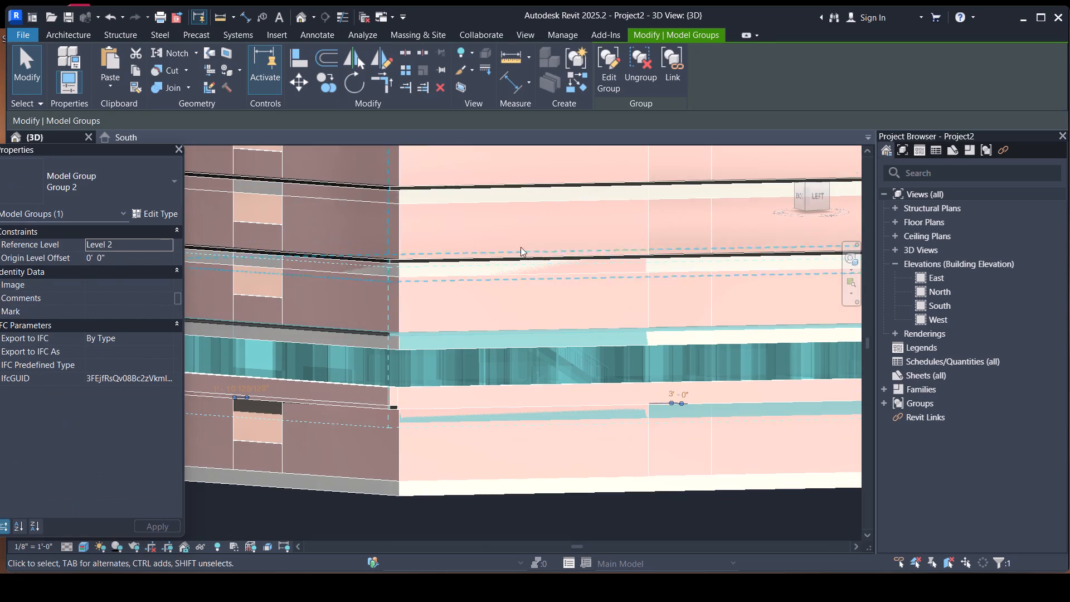
left_click(633, 57)
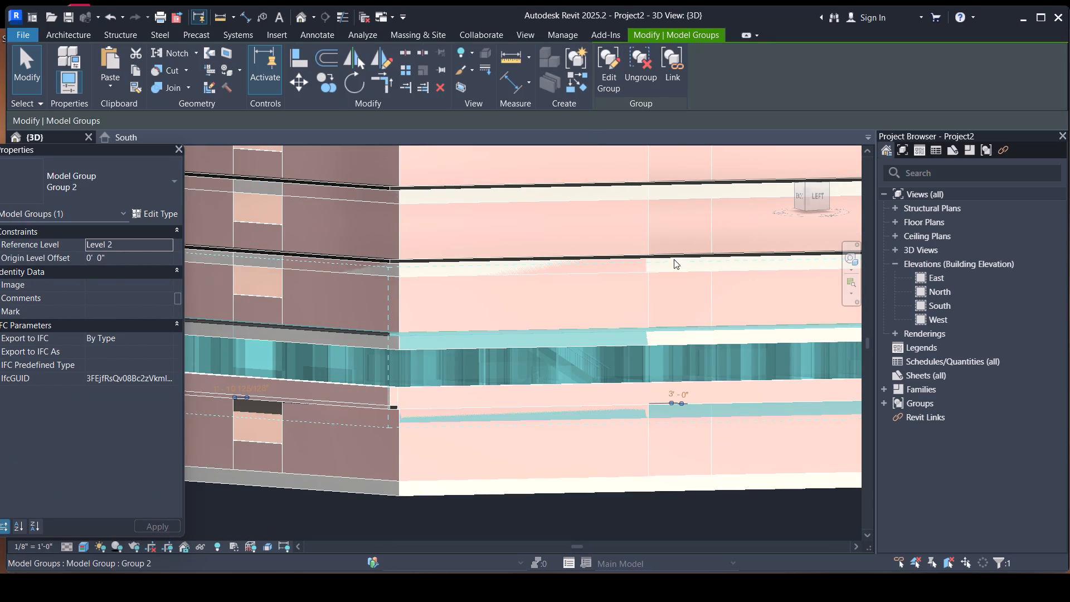
key("Escape")
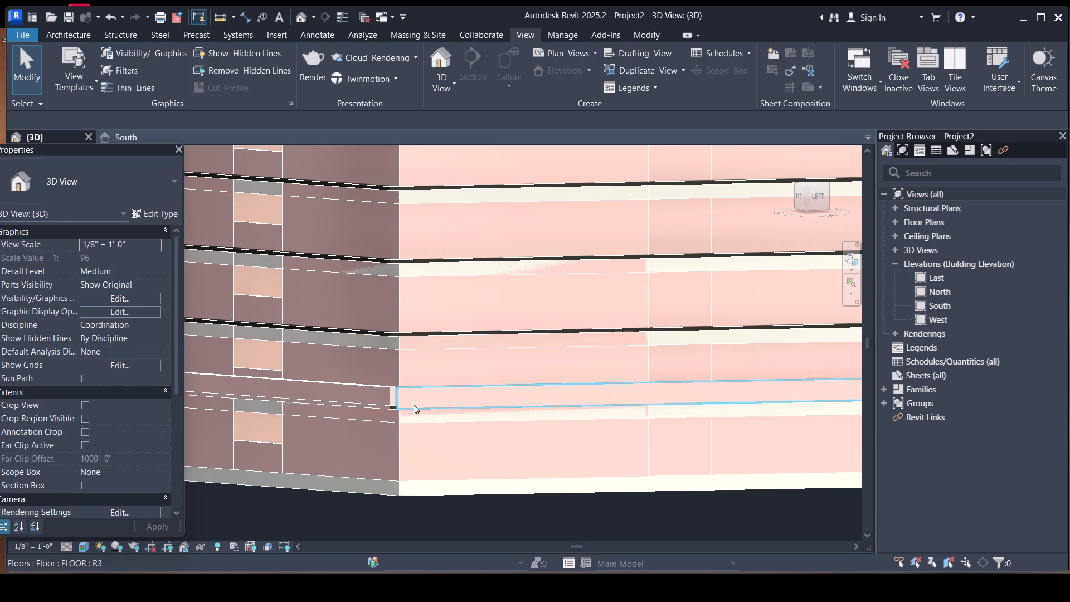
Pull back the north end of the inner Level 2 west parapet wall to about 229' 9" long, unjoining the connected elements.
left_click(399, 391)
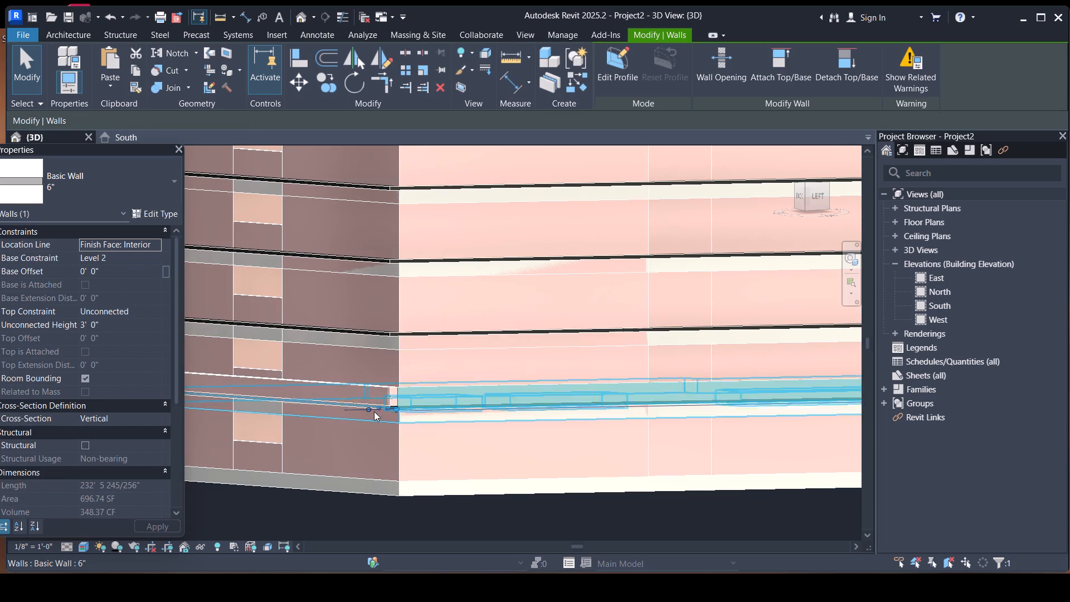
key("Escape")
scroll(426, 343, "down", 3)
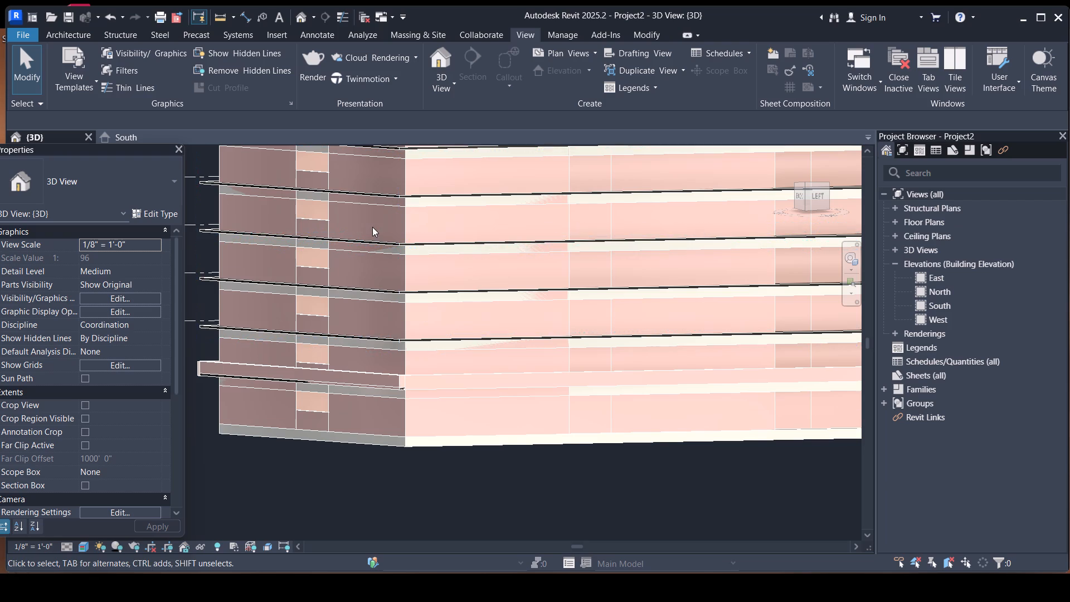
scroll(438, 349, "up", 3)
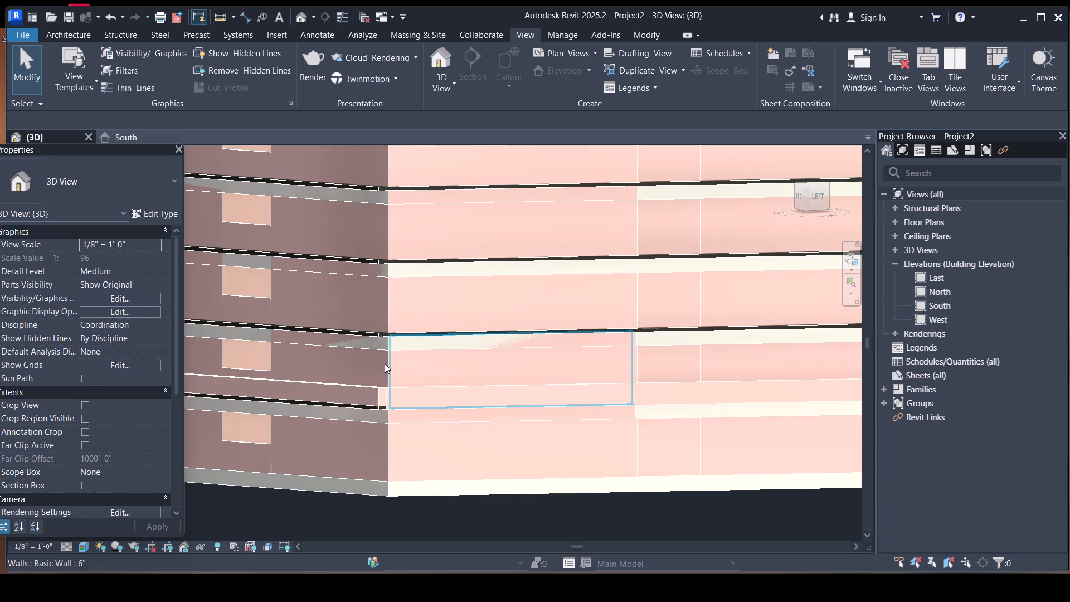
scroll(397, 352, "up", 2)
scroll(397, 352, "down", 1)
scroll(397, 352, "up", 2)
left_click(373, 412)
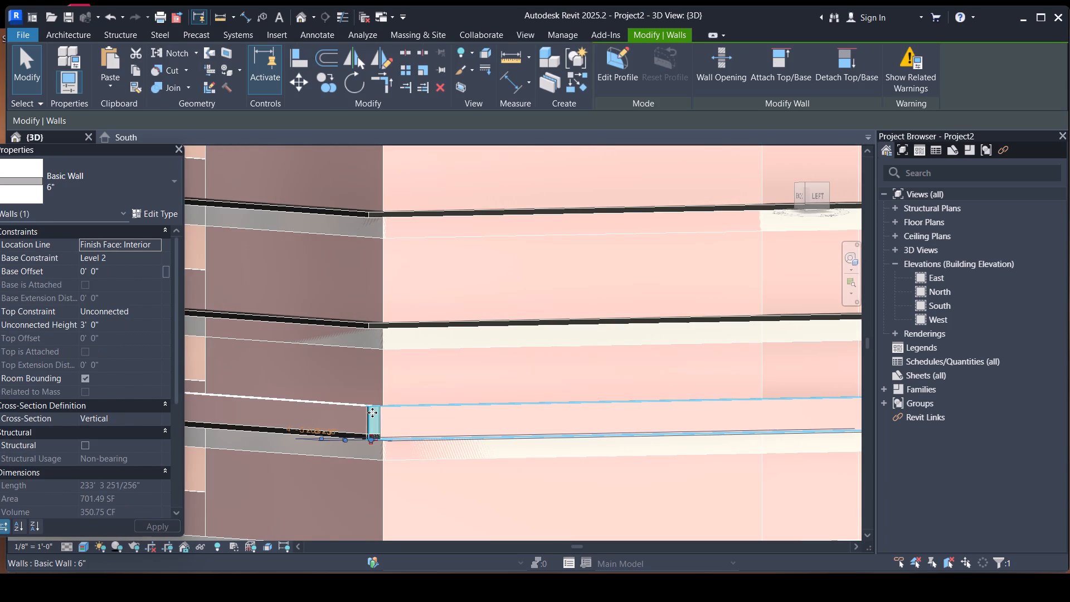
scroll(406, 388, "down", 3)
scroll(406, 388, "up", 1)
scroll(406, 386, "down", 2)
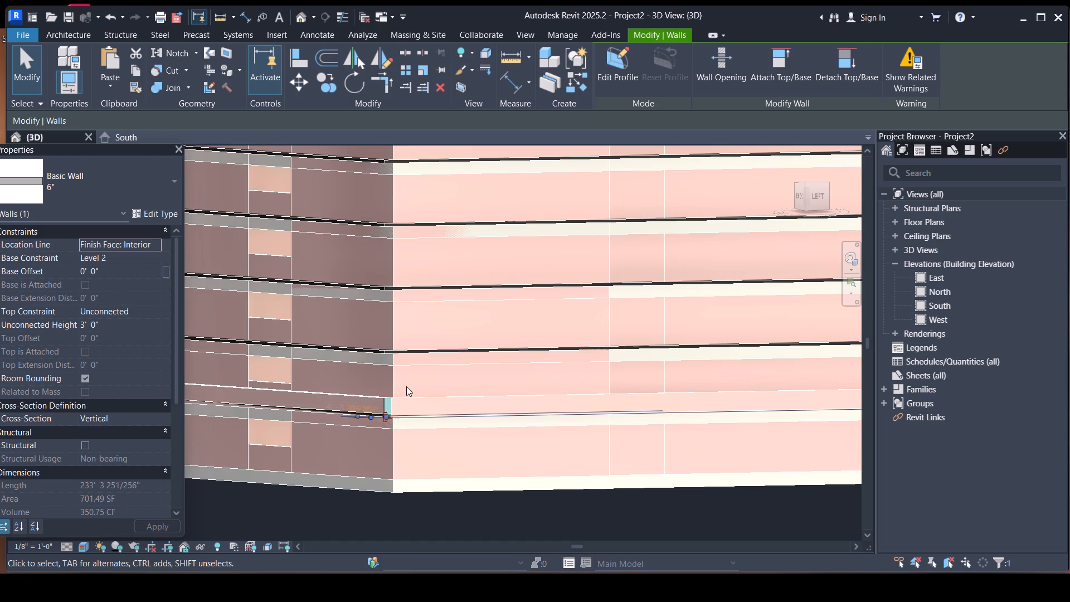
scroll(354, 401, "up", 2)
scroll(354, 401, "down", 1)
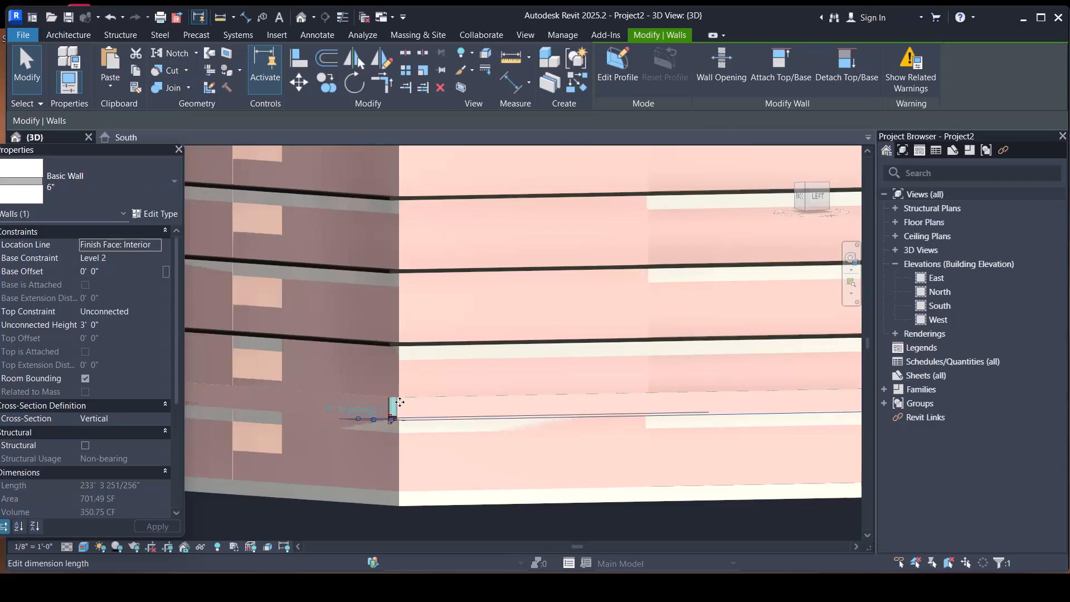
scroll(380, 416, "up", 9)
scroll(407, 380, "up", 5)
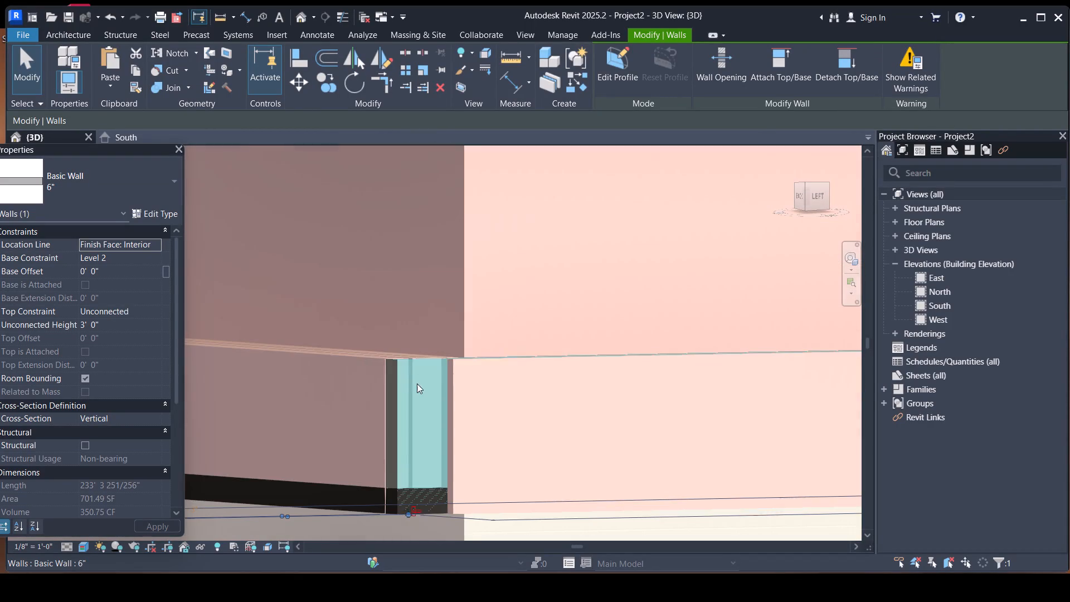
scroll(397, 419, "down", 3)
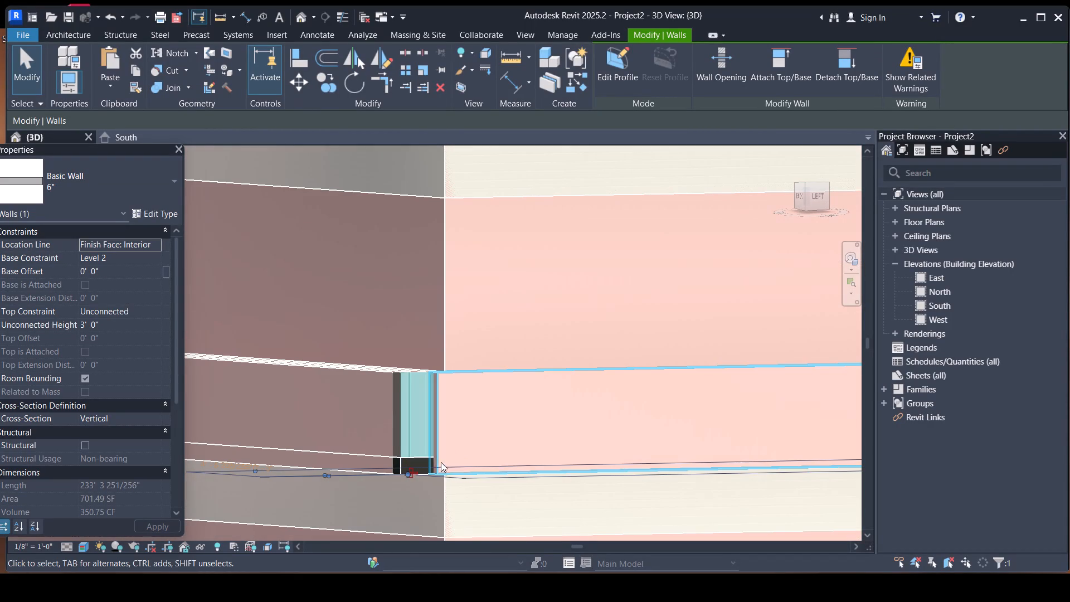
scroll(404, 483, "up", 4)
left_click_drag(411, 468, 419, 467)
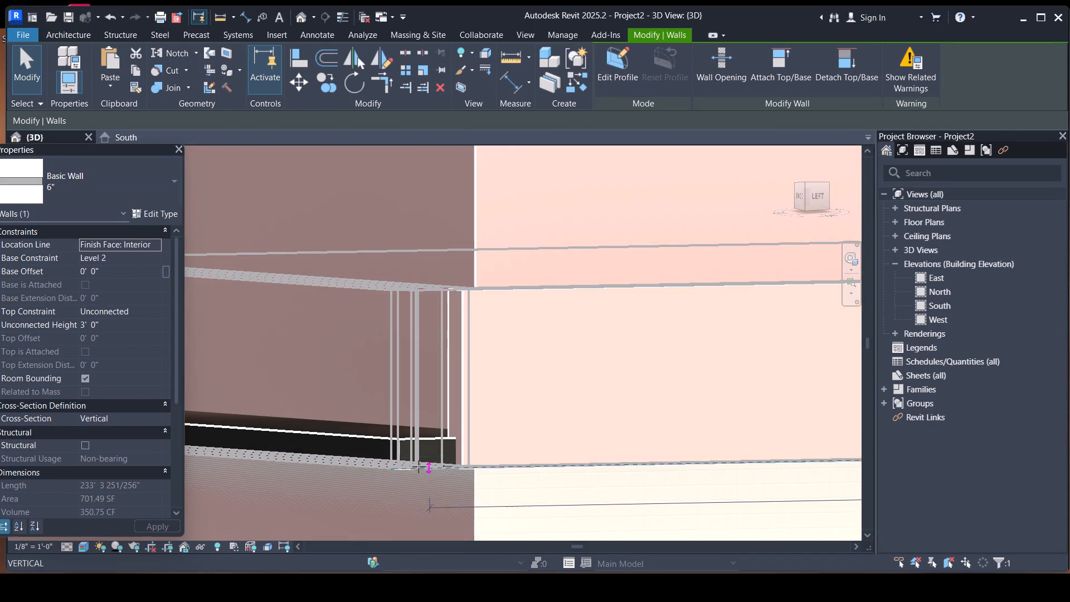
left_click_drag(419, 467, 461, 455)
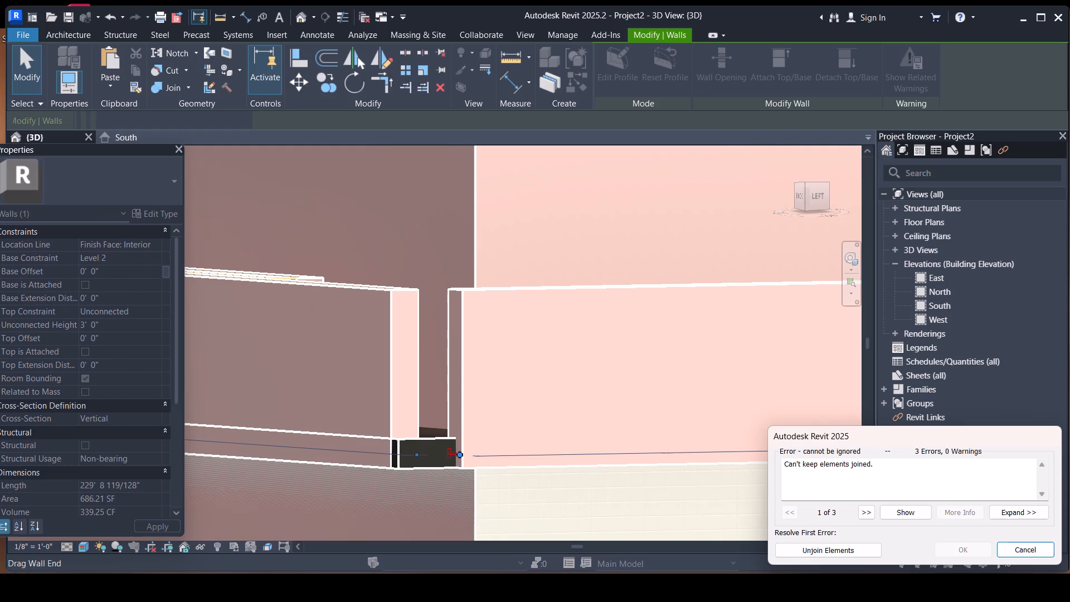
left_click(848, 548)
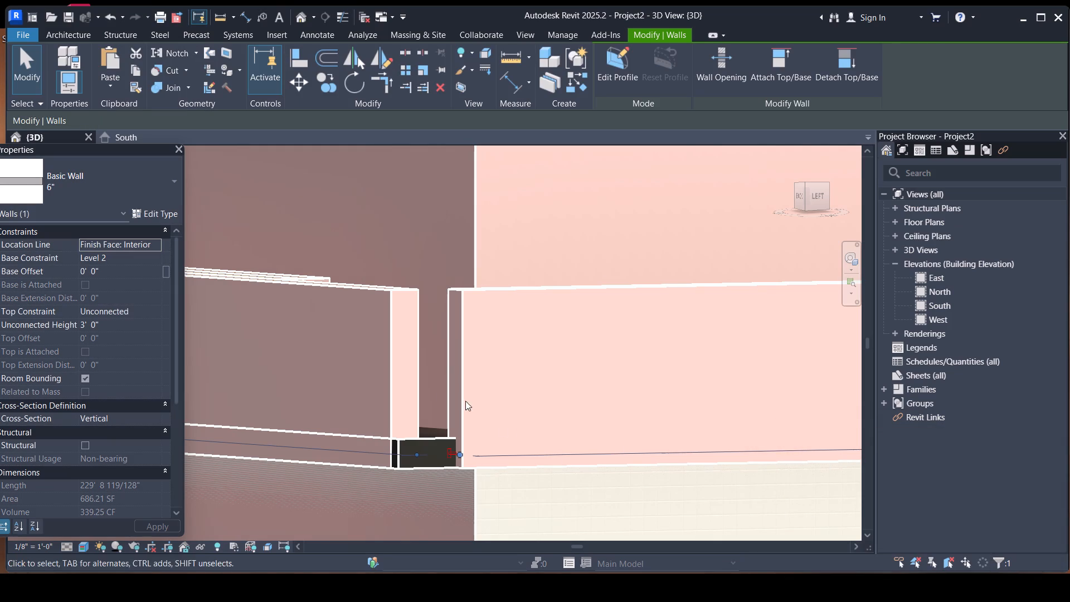
Delete the redundant inner Level 2 parapet walls along the building's north end, keeping the outermost wall at the slab edge.
scroll(395, 339, "down", 2)
left_click(336, 293)
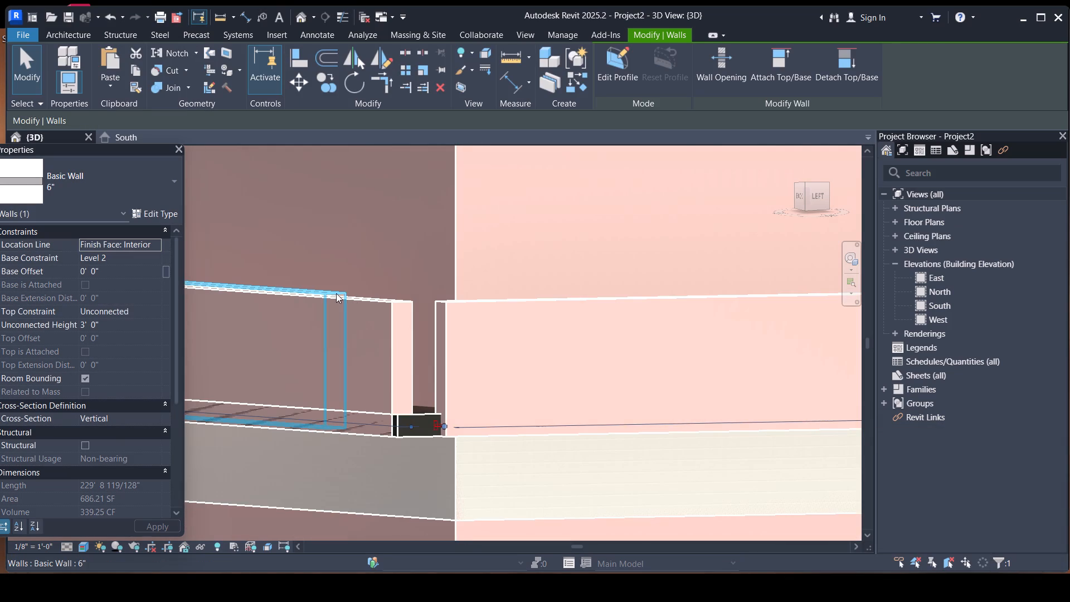
key("Delete")
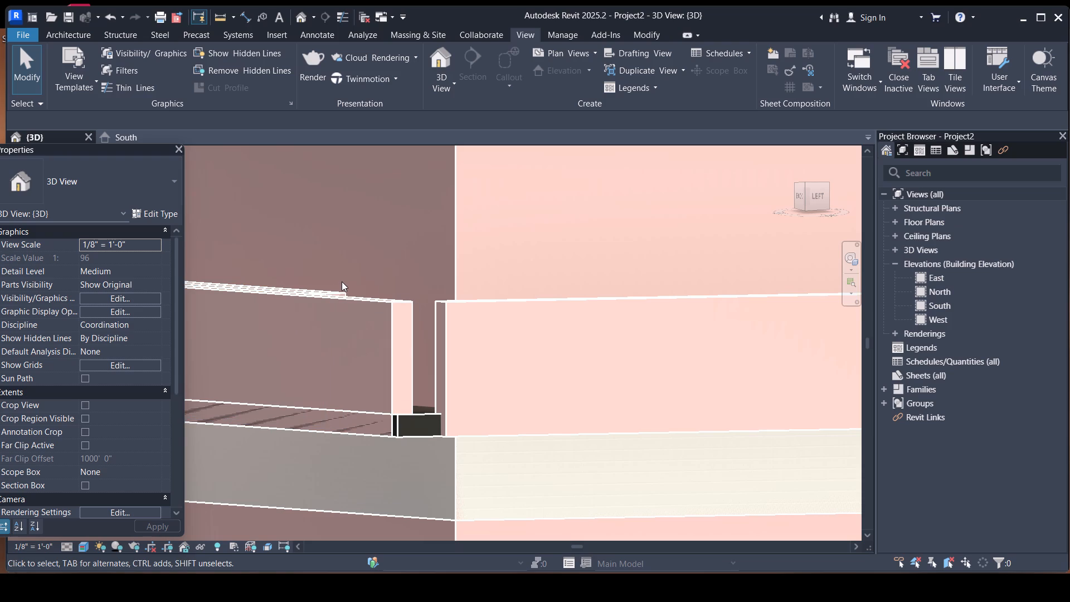
middle_click_drag(341, 279, 294, 303, "shift")
scroll(358, 280, "down", 9)
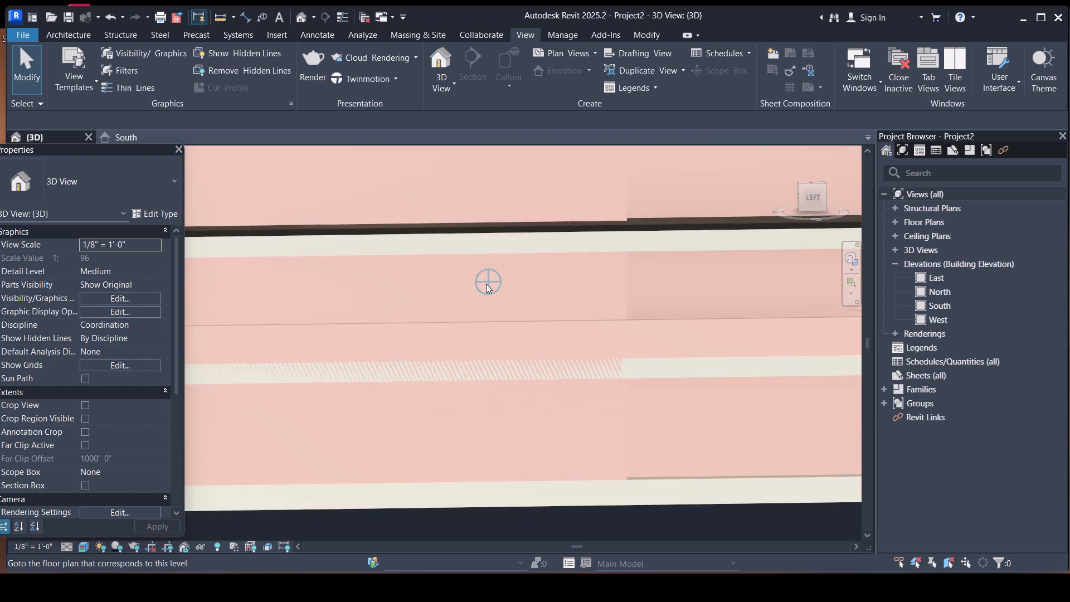
middle_click_drag(472, 287, 698, 293)
scroll(480, 292, "down", 1)
scroll(377, 300, "up", 8)
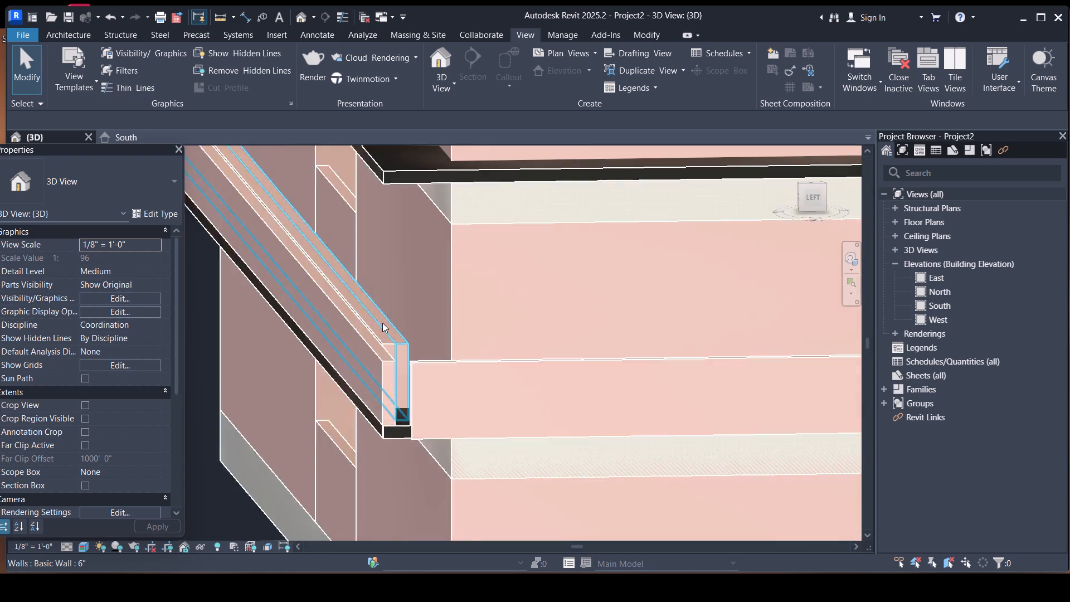
scroll(382, 323, "up", 2)
left_click(408, 359)
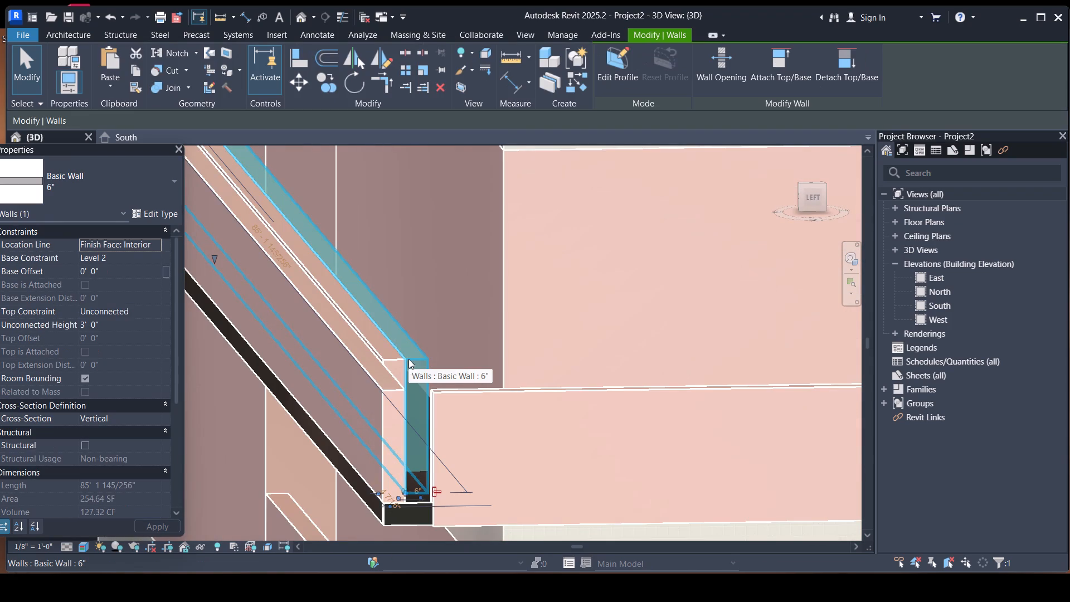
key("Delete")
left_click(392, 365)
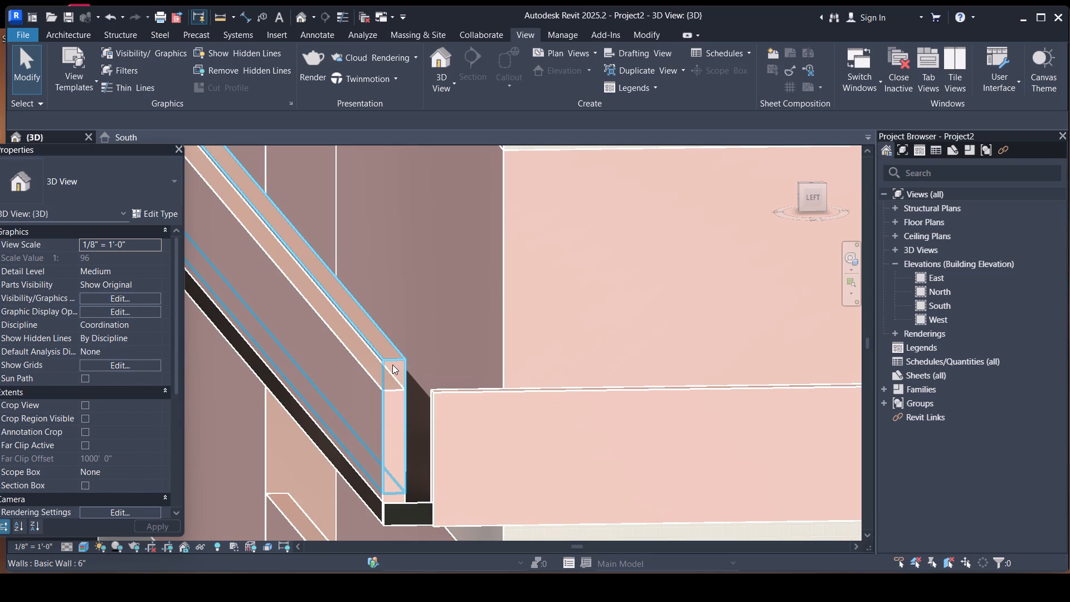
key("Delete")
Extend the outer Level 2 west parapet wall to about 233' 4" long, meeting the north parapet at the northwest corner.
left_click(405, 409)
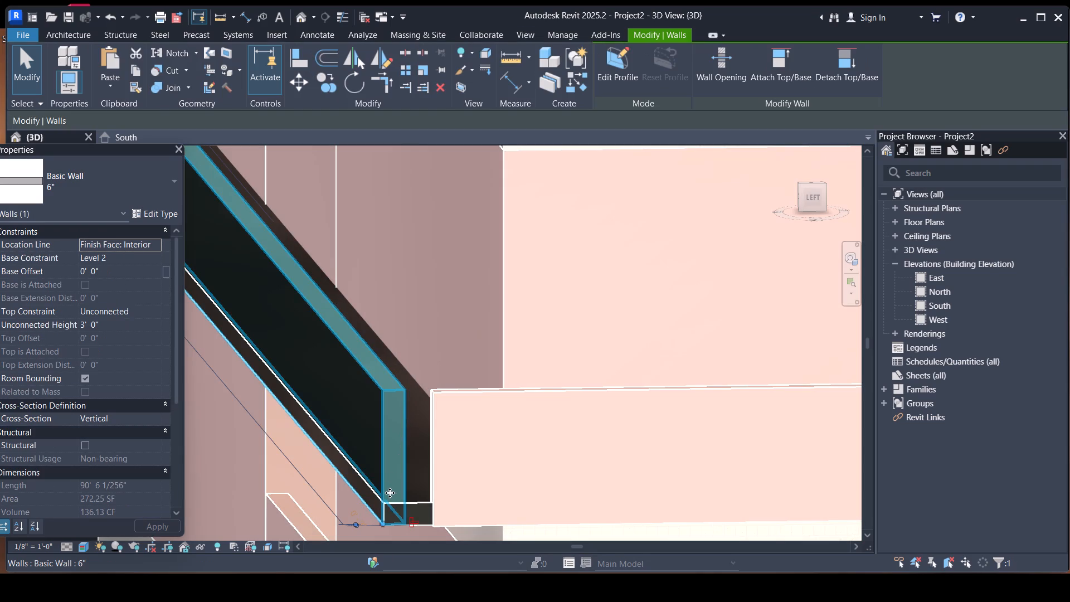
middle_click_drag(469, 374, 485, 287)
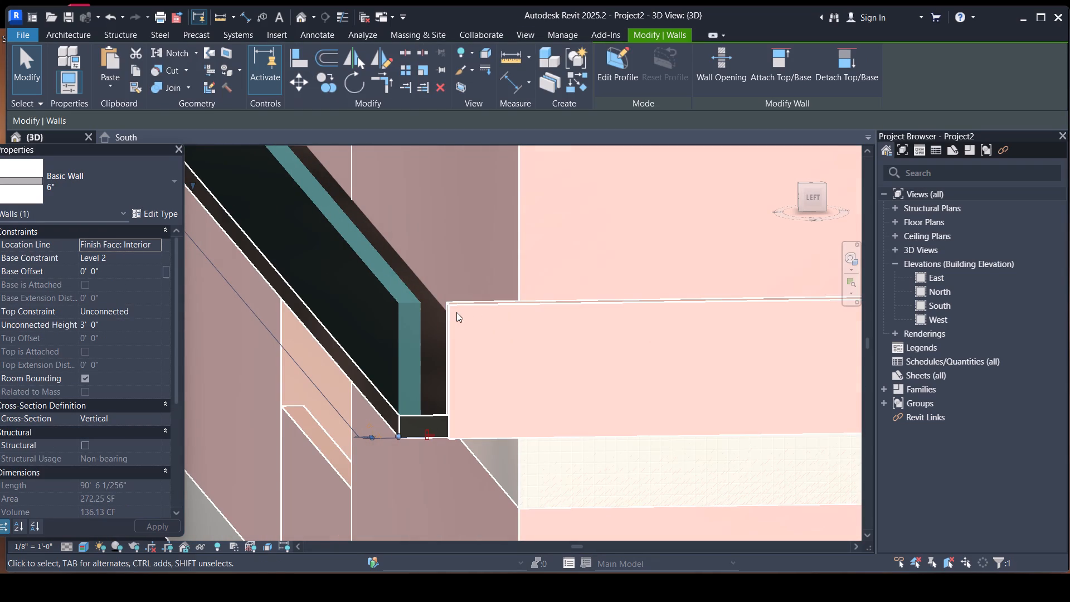
left_click(453, 309)
key("Escape")
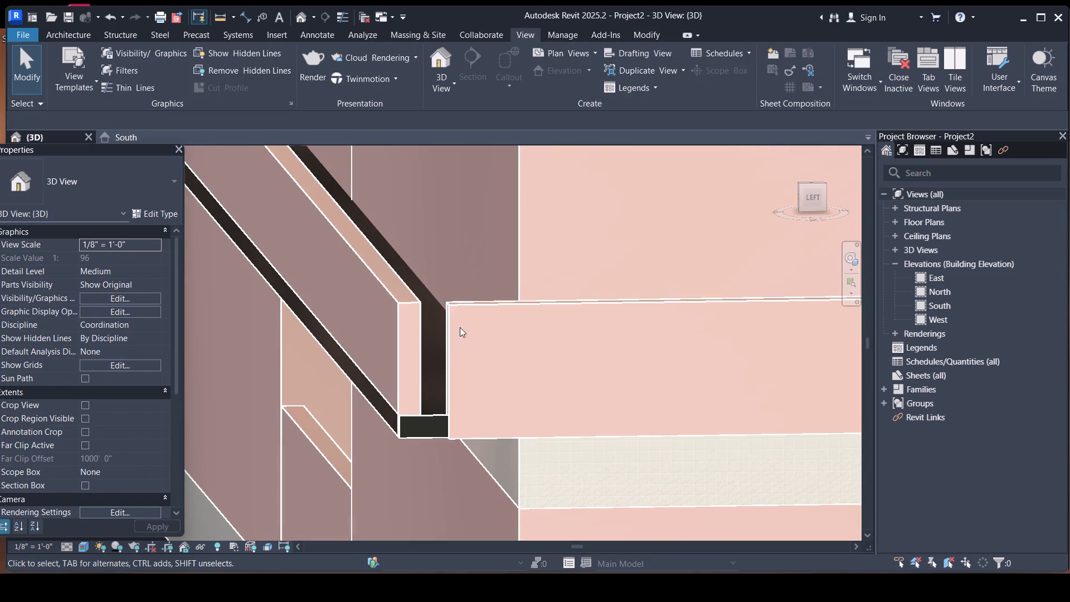
left_click(453, 314)
scroll(434, 411, "up", 10)
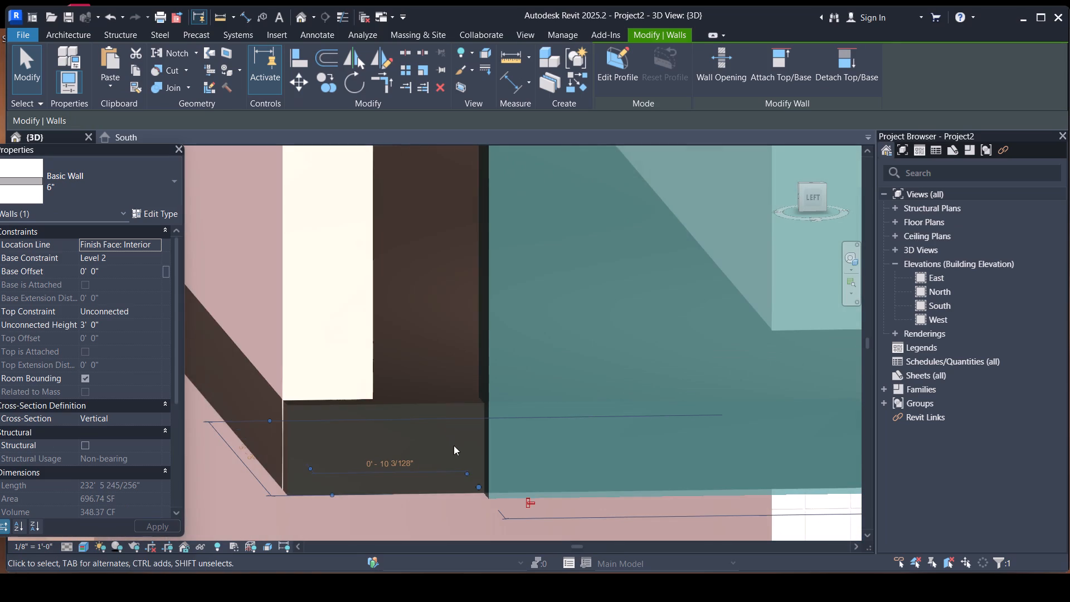
left_click_drag(477, 488, 375, 477)
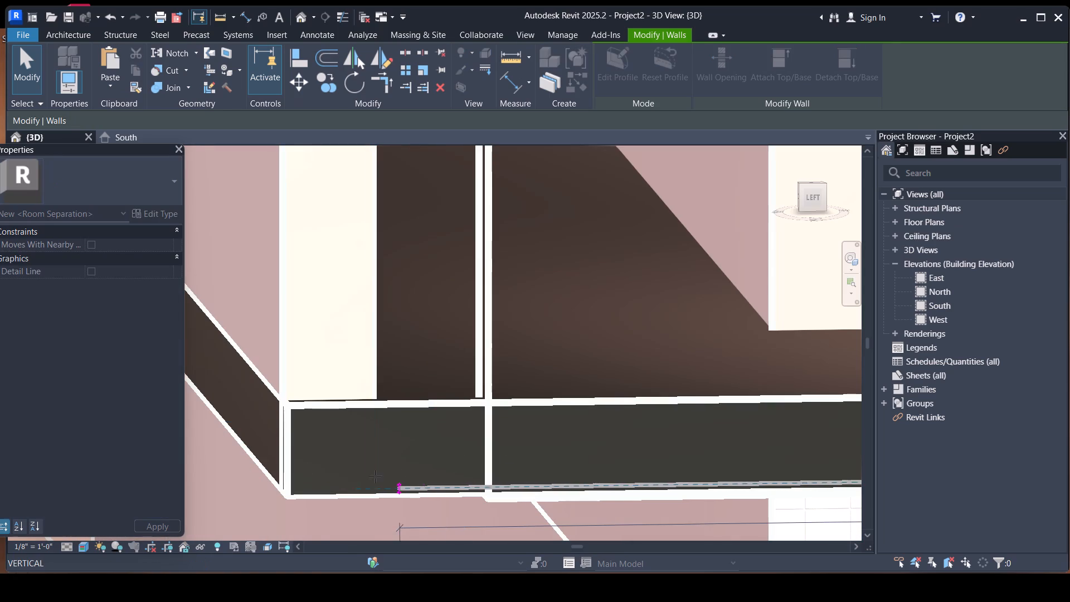
left_click_drag(375, 477, 298, 482)
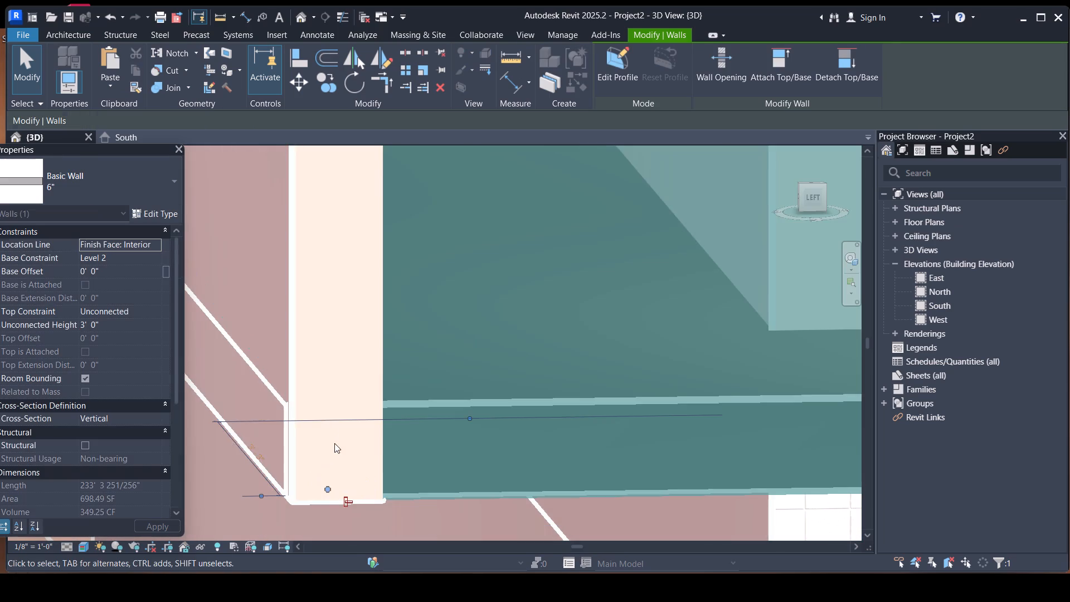
scroll(346, 428, "down", 7)
key("Escape")
scroll(426, 362, "down", 12)
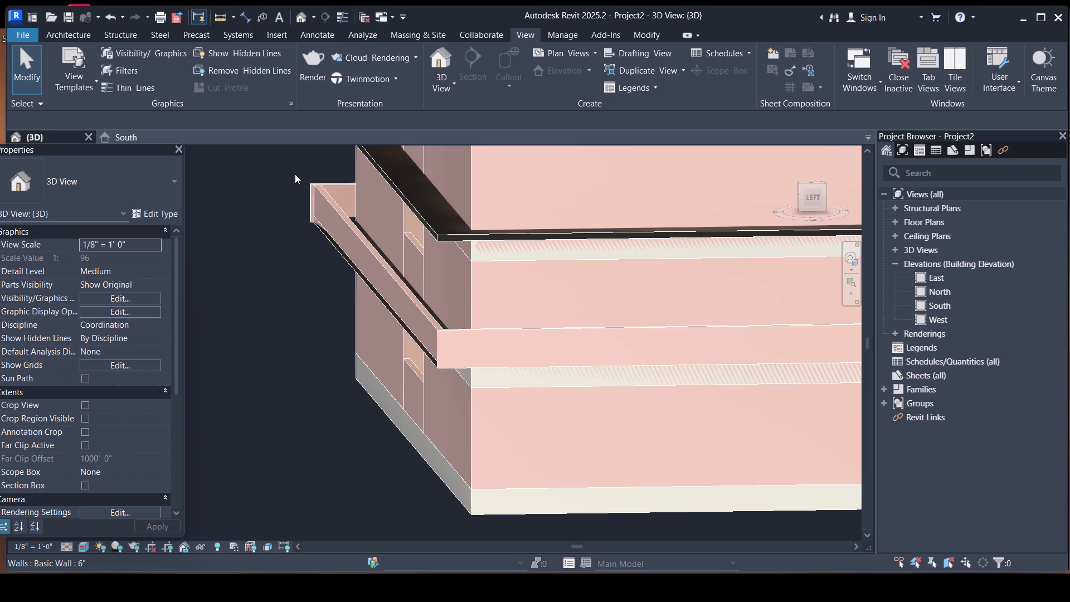
Shorten the Level 2 east parapet wall to about 233' 7" long, ending it at the north parapet in the northeast corner.
scroll(298, 177, "up", 9)
left_click(325, 224)
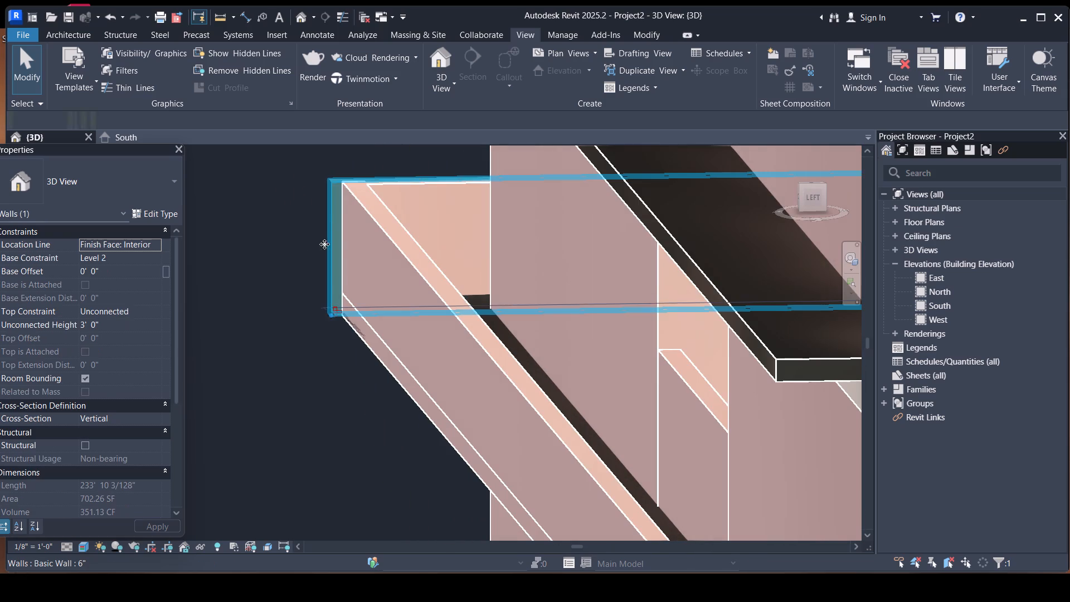
scroll(320, 277, "up", 5)
left_click_drag(340, 352, 342, 351)
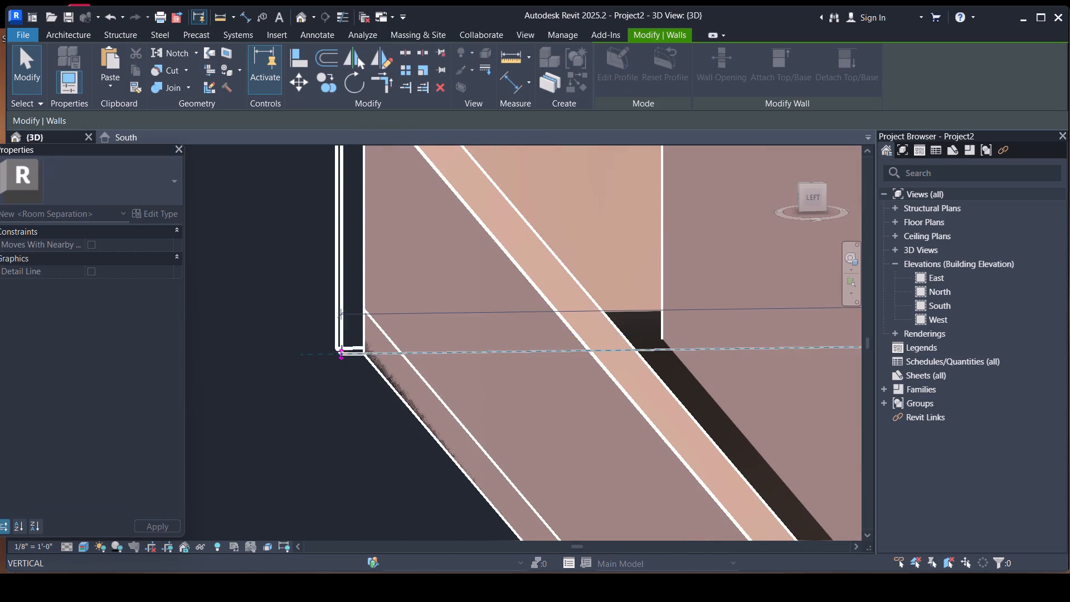
left_click_drag(342, 351, 364, 346)
scroll(336, 324, "down", 3)
scroll(333, 322, "up", 1)
scroll(333, 322, "down", 8)
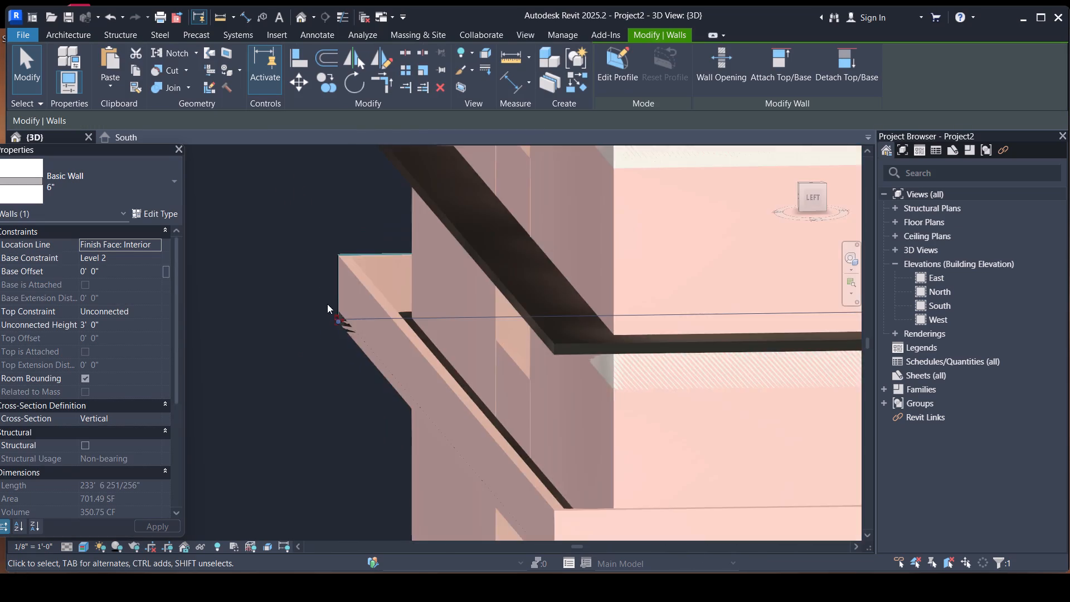
scroll(327, 304, "down", 13)
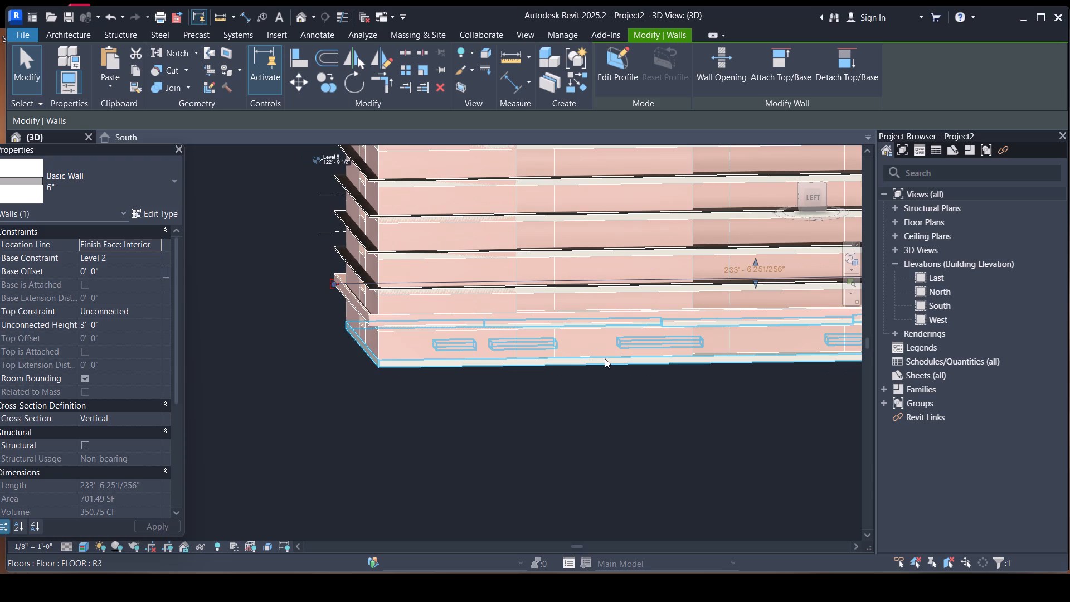
Delete the redundant inner Level 2 parapet wall running along the west facade.
middle_click_drag(605, 358, 411, 352, "shift")
scroll(444, 322, "up", 2)
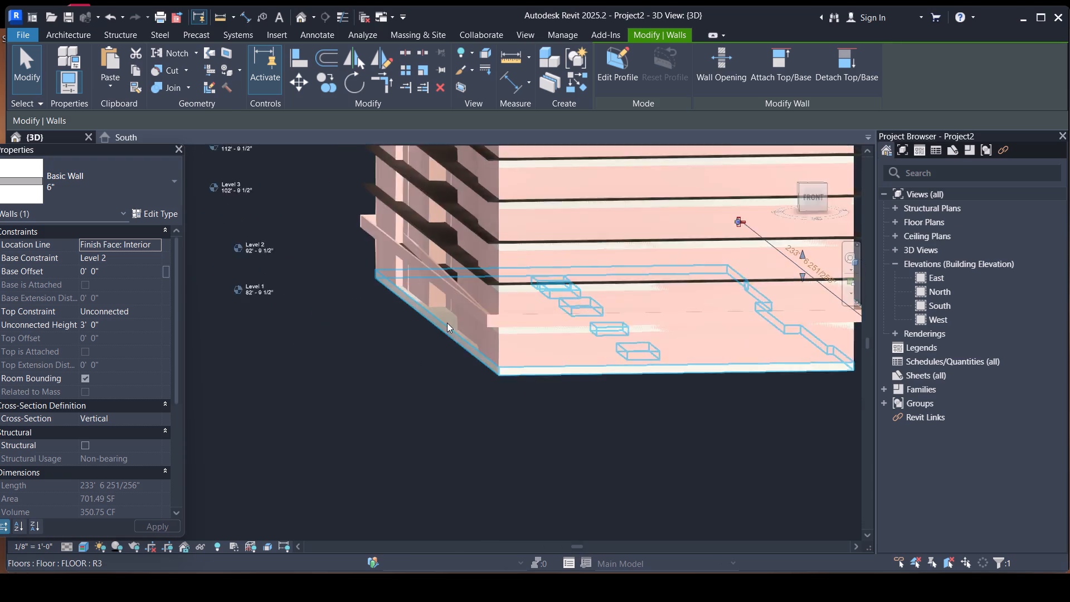
scroll(447, 323, "up", 3)
scroll(494, 314, "up", 5)
left_click(516, 267)
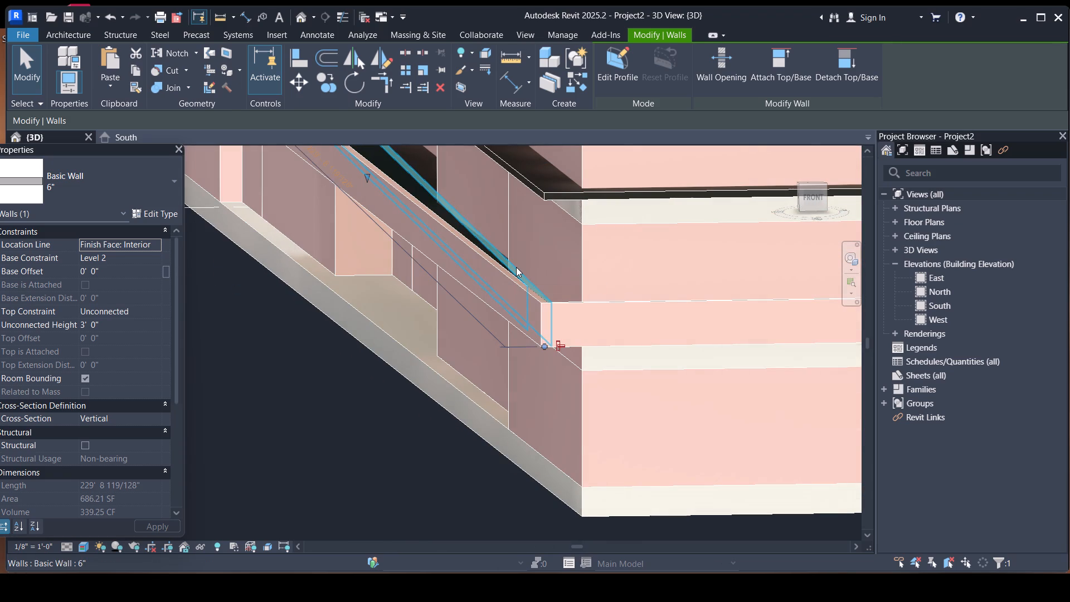
key("Delete")
Examine the Level 2 parapet corners at the southwest and southeast ends of the building.
scroll(518, 309, "down", 6)
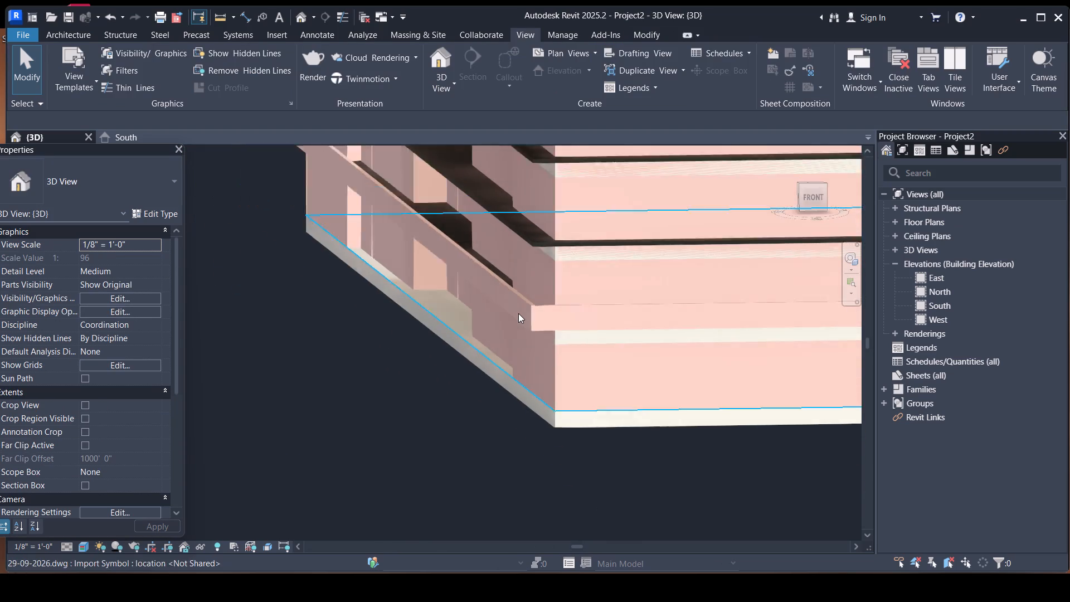
scroll(518, 313, "down", 4)
middle_click_drag(541, 336, 430, 416)
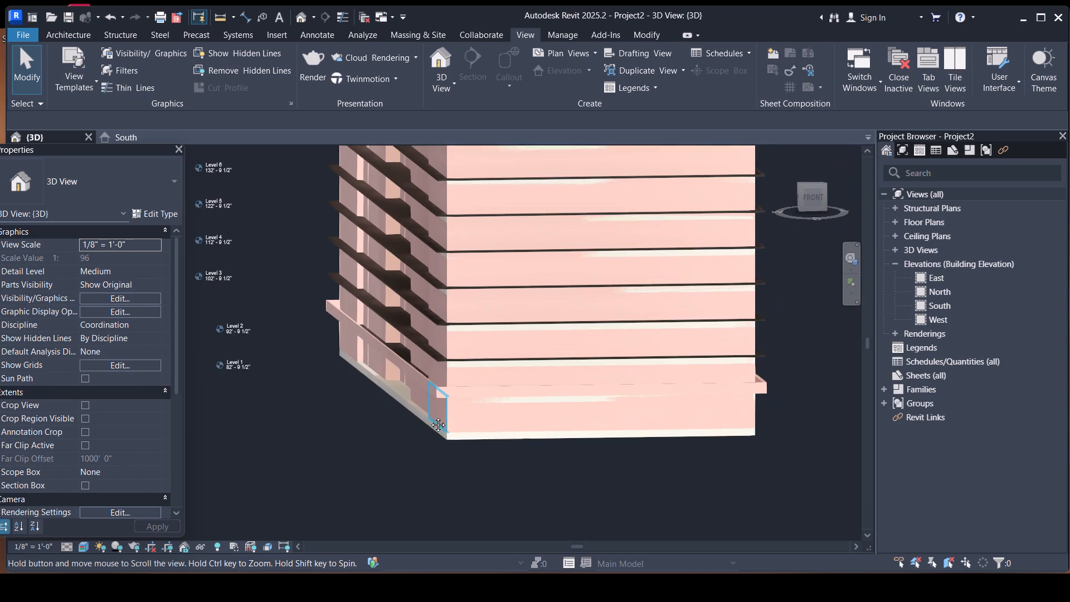
middle_click_drag(430, 416, 307, 415)
scroll(526, 398, "up", 4)
scroll(679, 367, "up", 4)
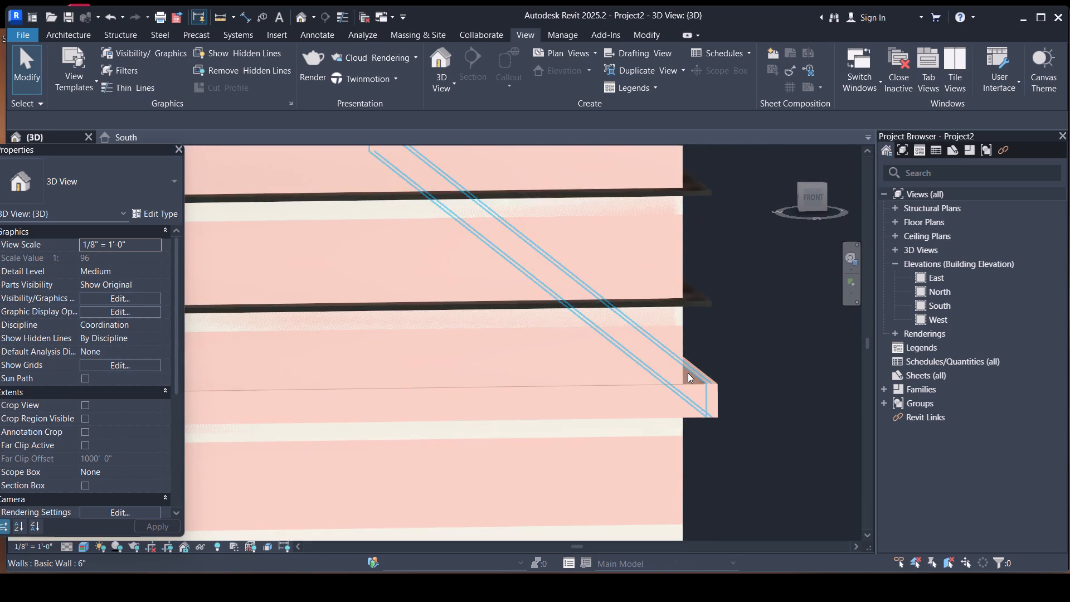
scroll(688, 376, "up", 1)
scroll(691, 321, "down", 8)
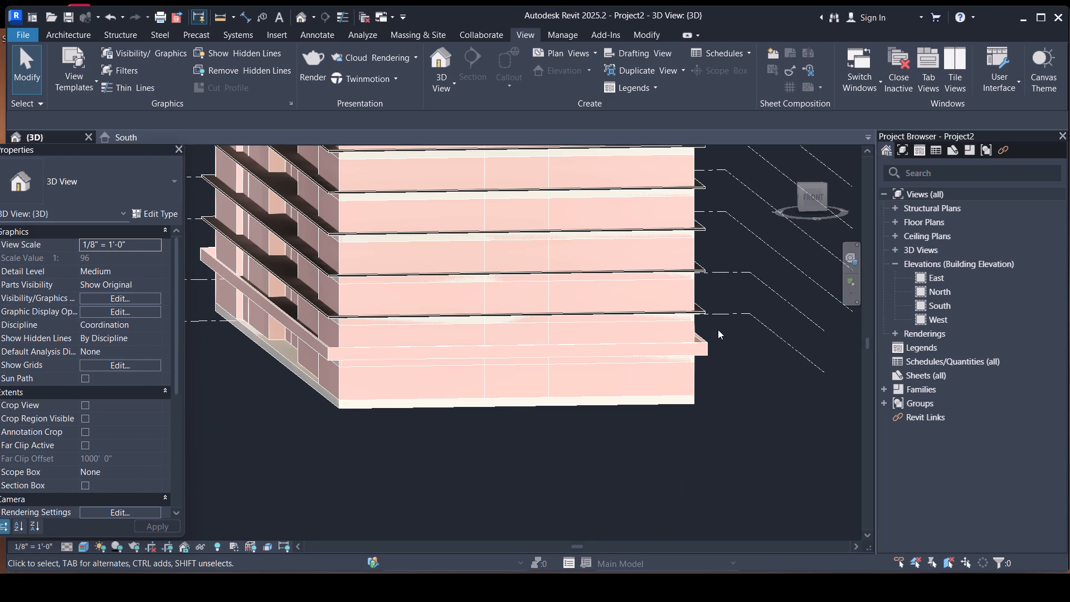
left_click_drag(718, 330, 646, 402)
scroll(356, 344, "up", 3)
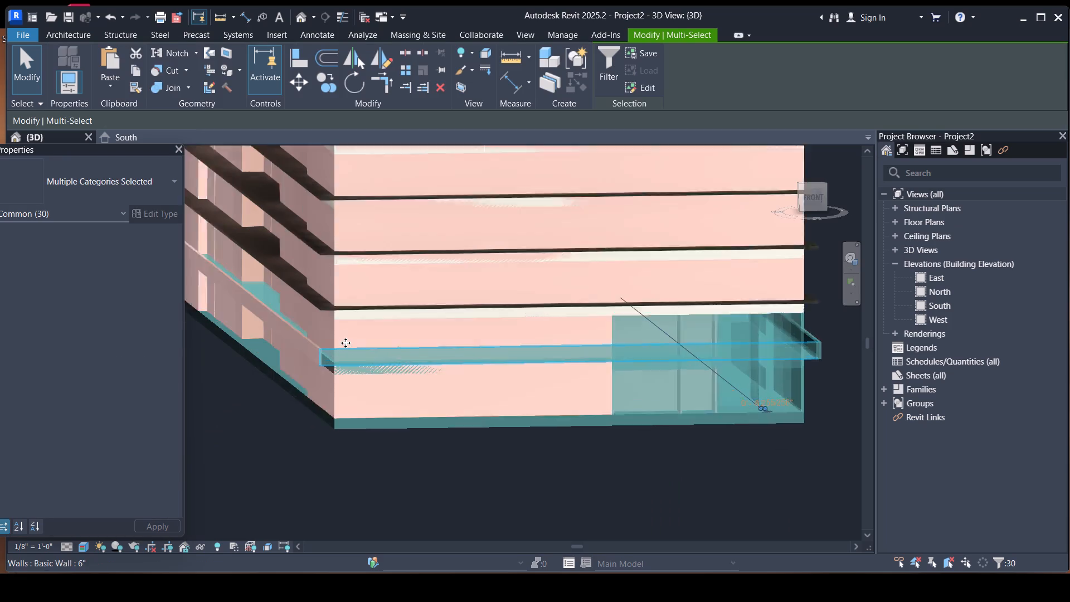
scroll(346, 343, "up", 1)
left_click(361, 358)
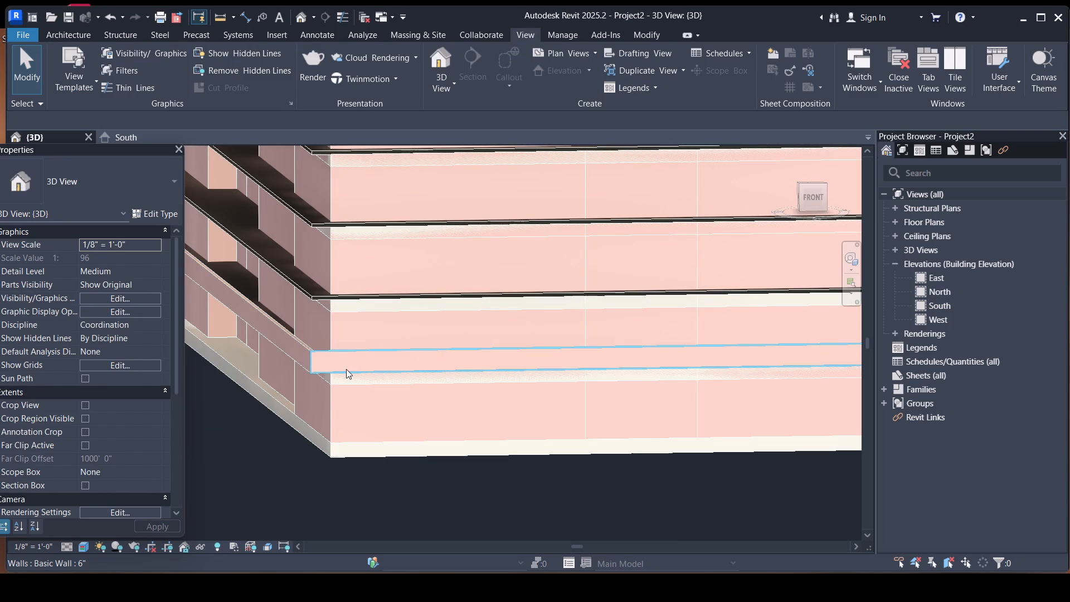
Set the base constraint of the four outer Level 2 parapet walls on the south, west, east and north sides to Level 10.
left_click(330, 355)
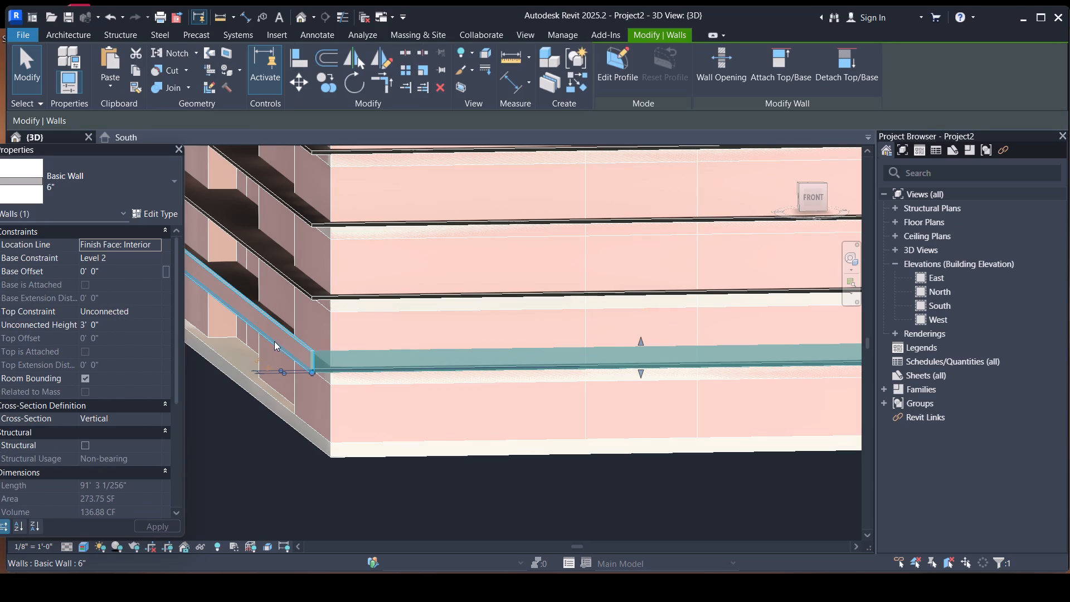
left_click(276, 329, "ctrl")
scroll(285, 340, "down", 4)
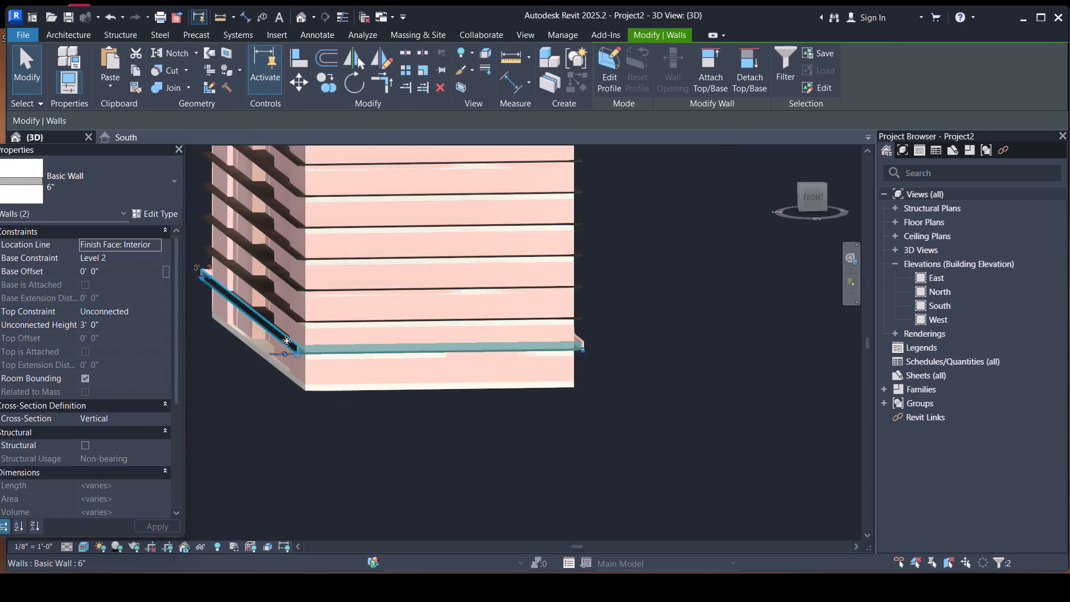
scroll(286, 341, "down", 5)
middle_click_drag(548, 318, 453, 317, "ctrl")
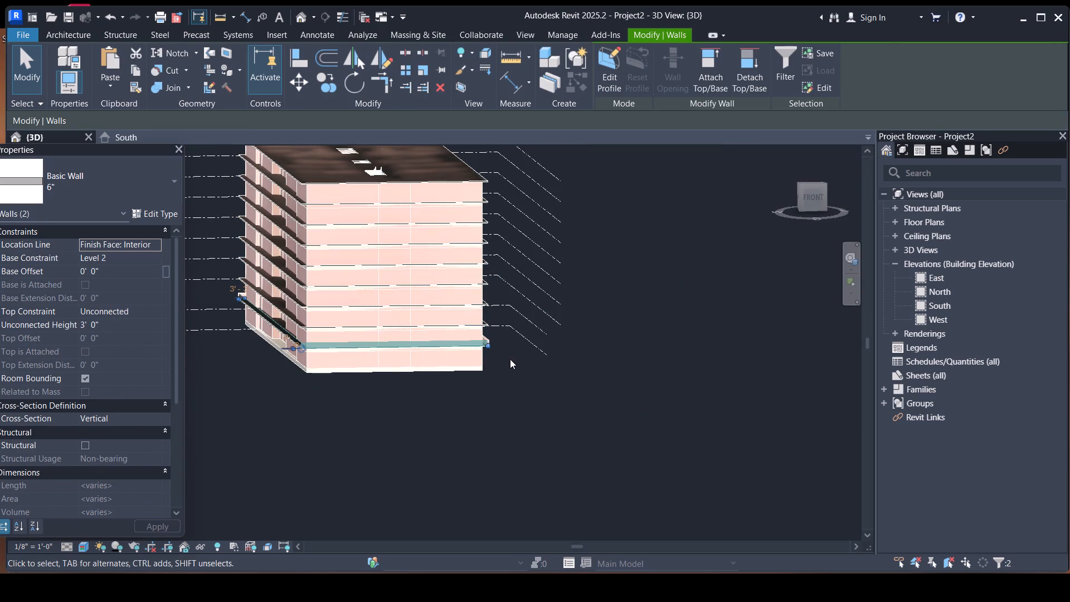
middle_click_drag(503, 355, 445, 325, "shift")
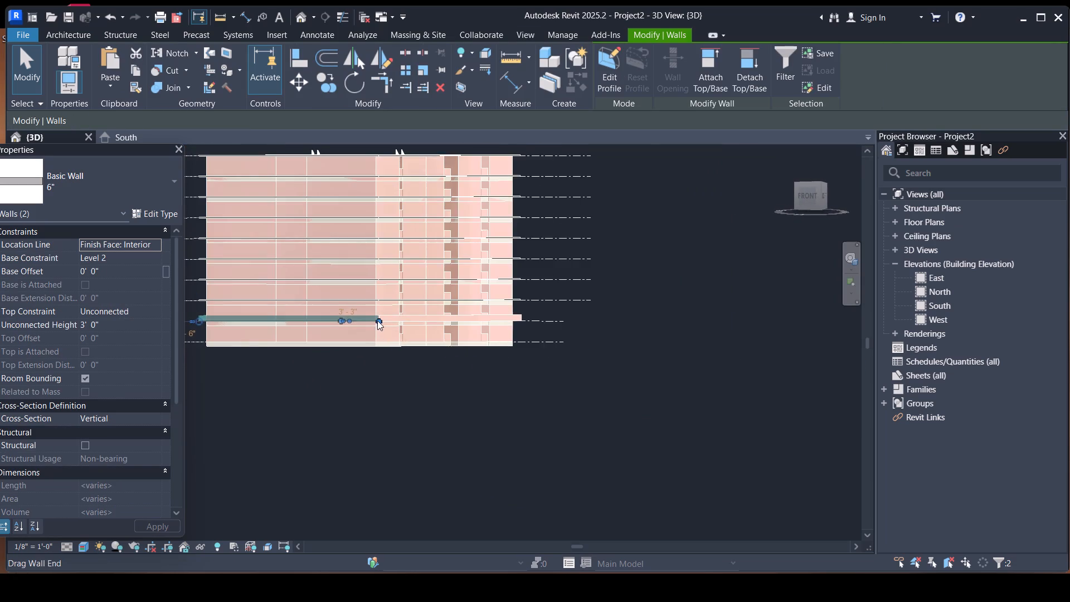
scroll(377, 319, "up", 10)
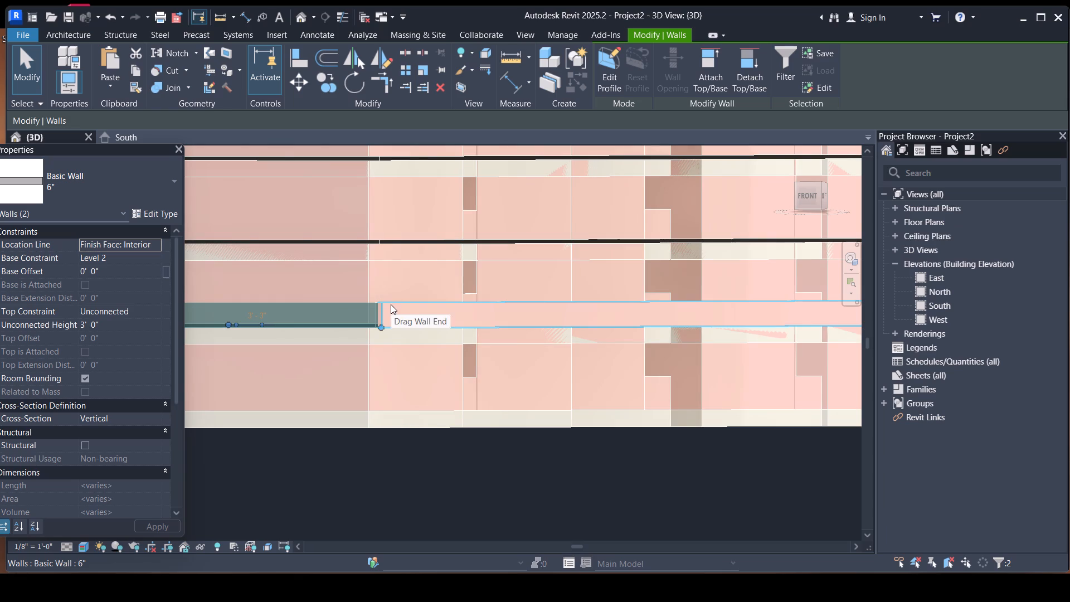
left_click(390, 303, "ctrl")
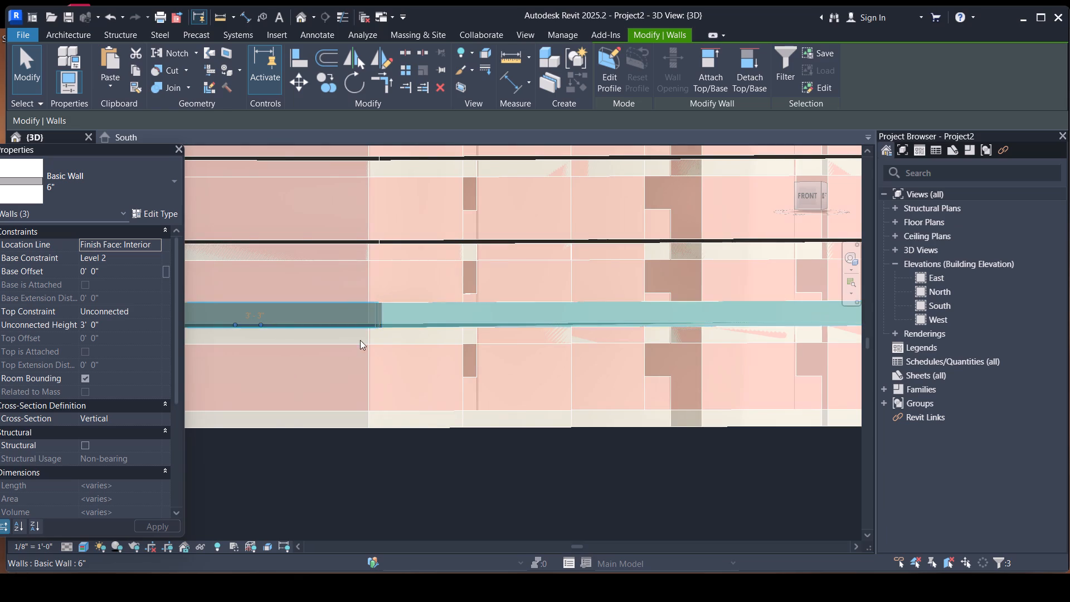
scroll(350, 353, "down", 8)
middle_click_drag(584, 278, 411, 333, "ctrl")
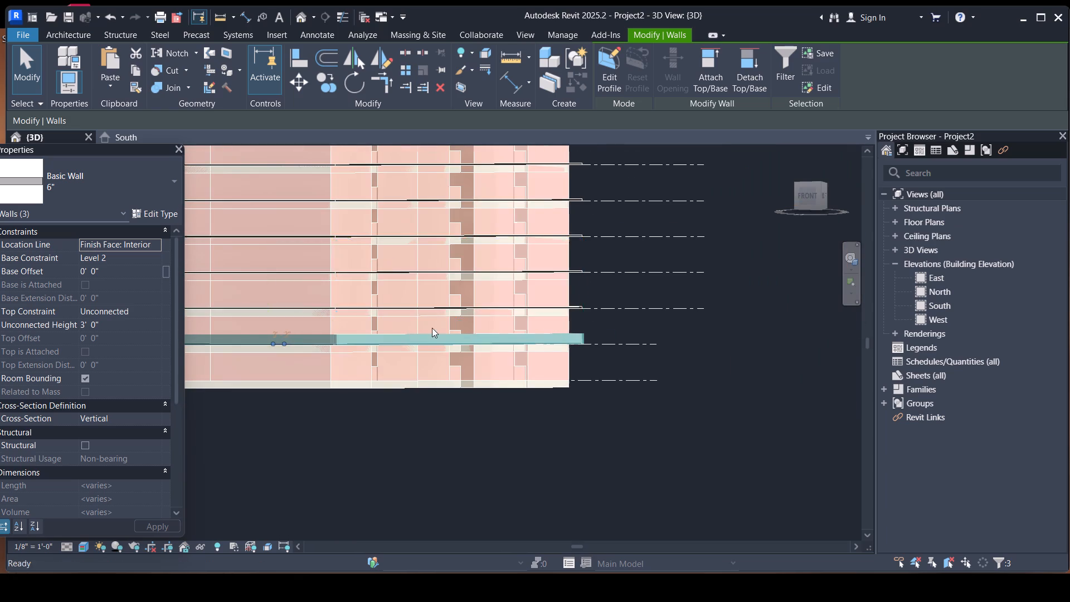
middle_click_drag(542, 343, 309, 340, "shift")
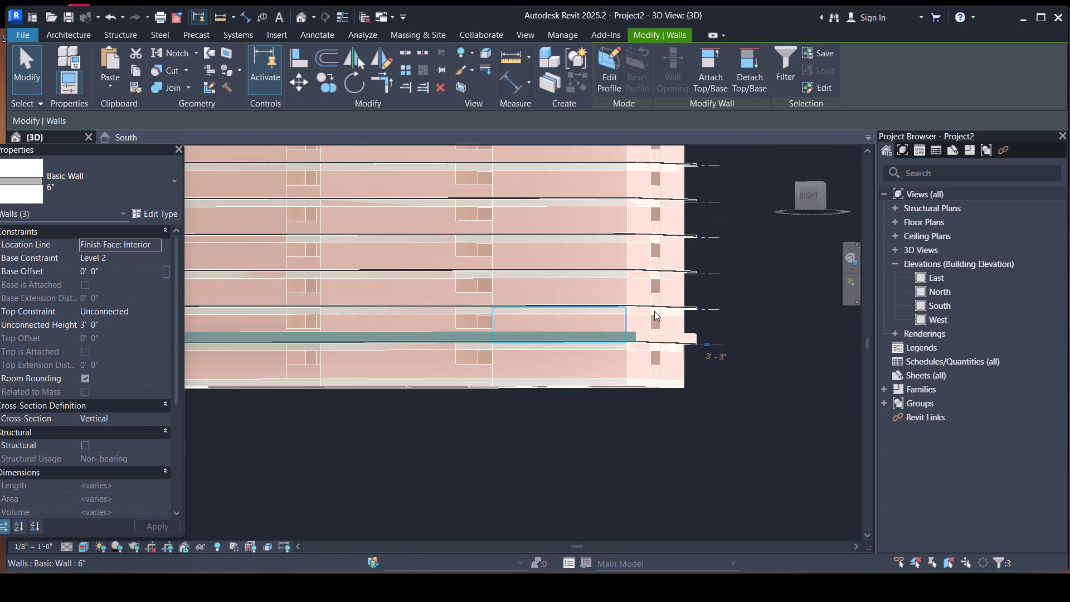
scroll(640, 334, "up", 5)
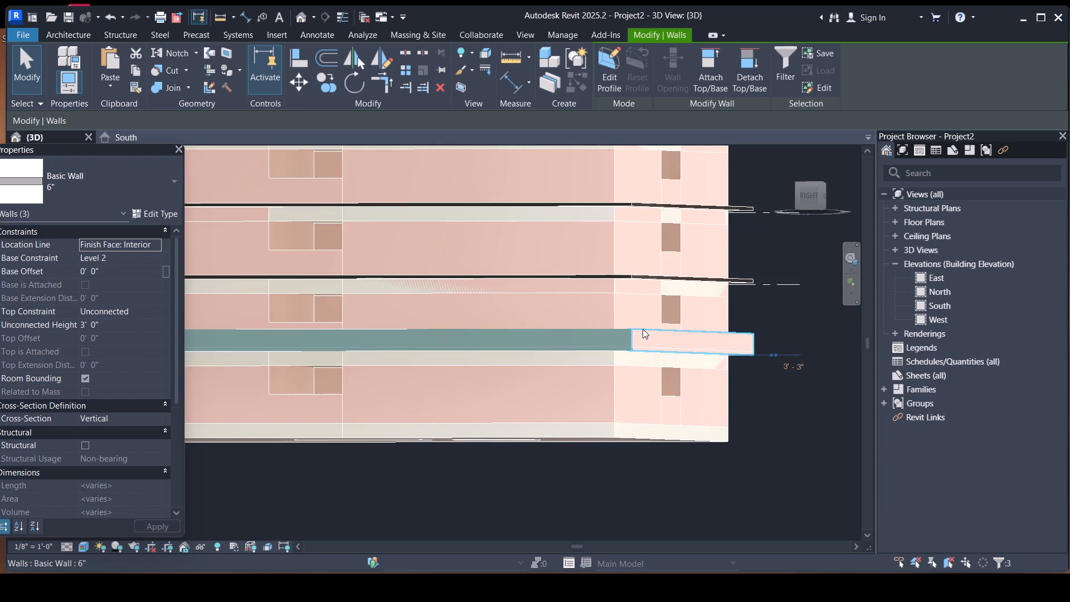
left_click(644, 329, "ctrl")
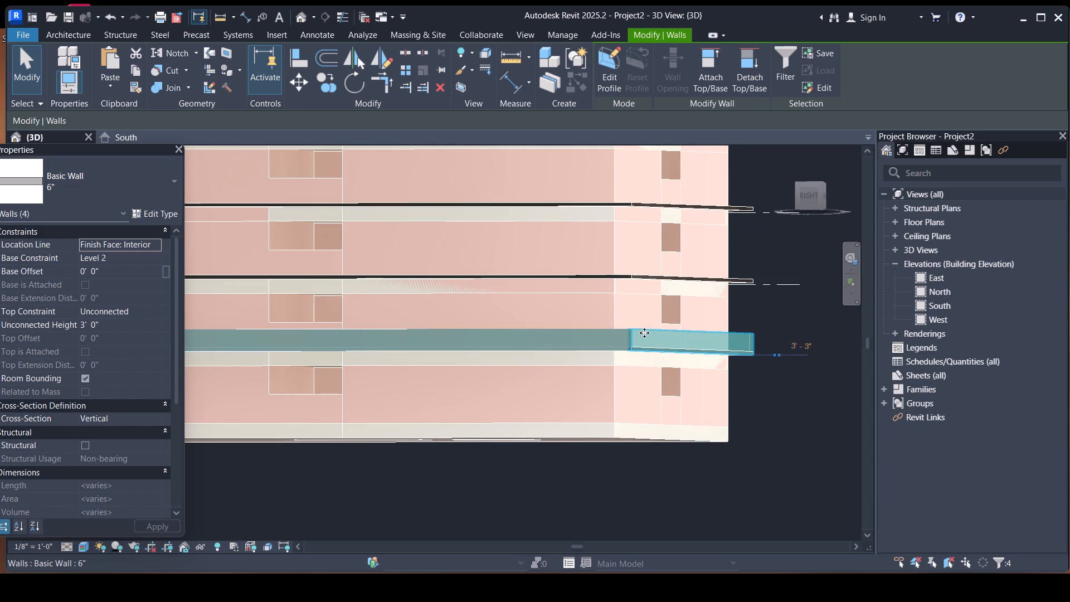
scroll(714, 406, "down", 12)
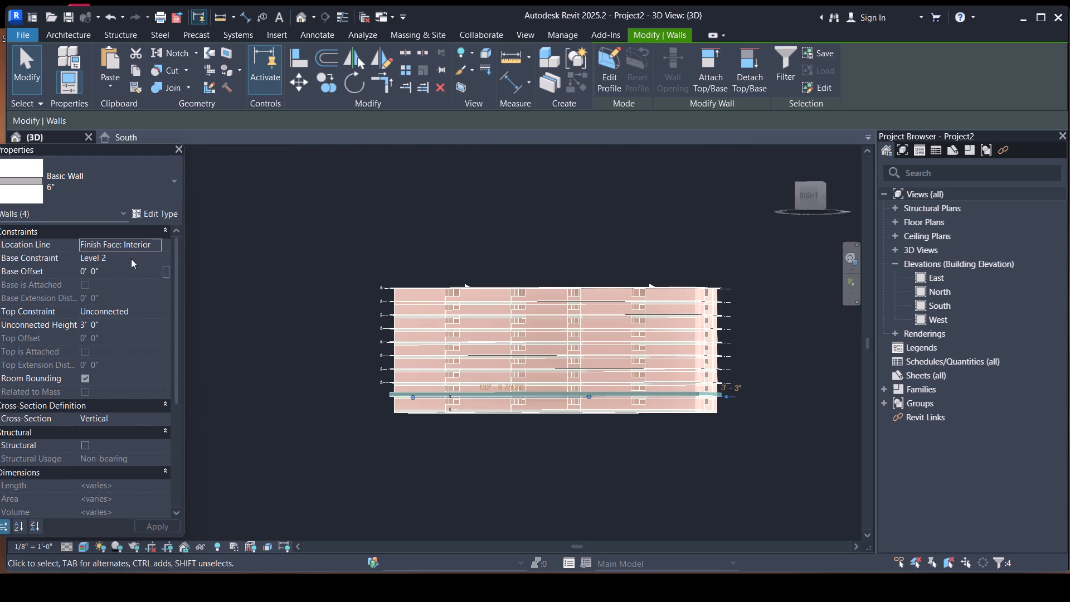
left_click(131, 259)
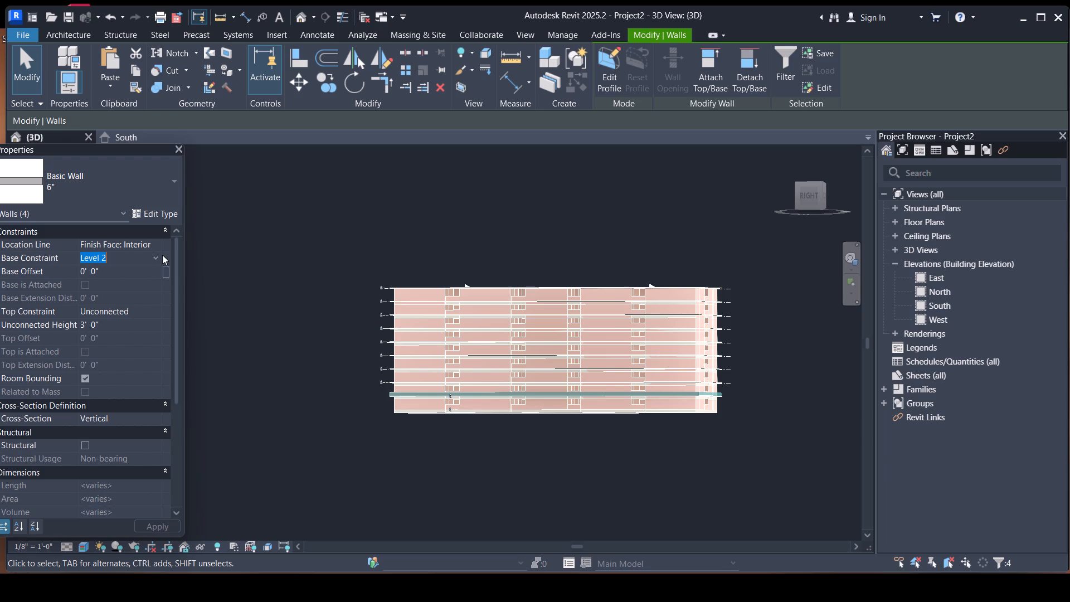
left_click(152, 258)
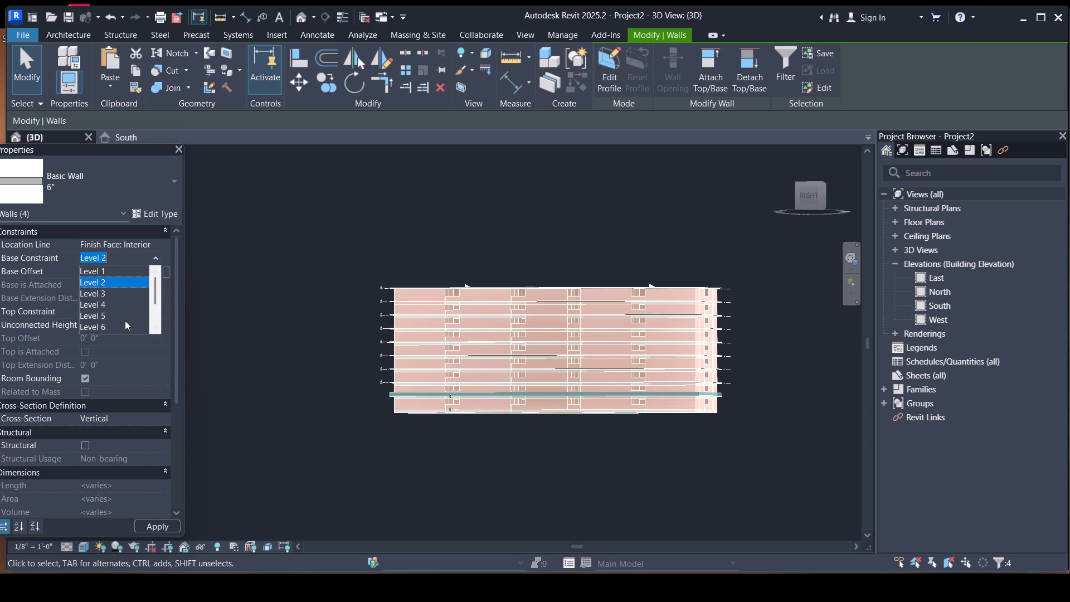
scroll(122, 325, "down", 8)
left_click(122, 325)
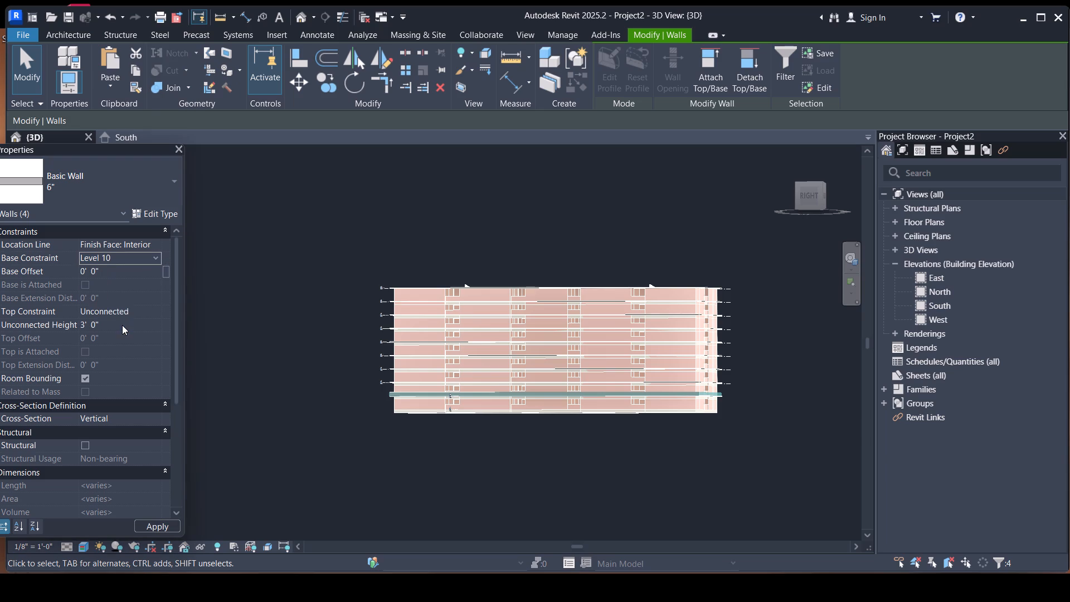
scroll(406, 276, "up", 6)
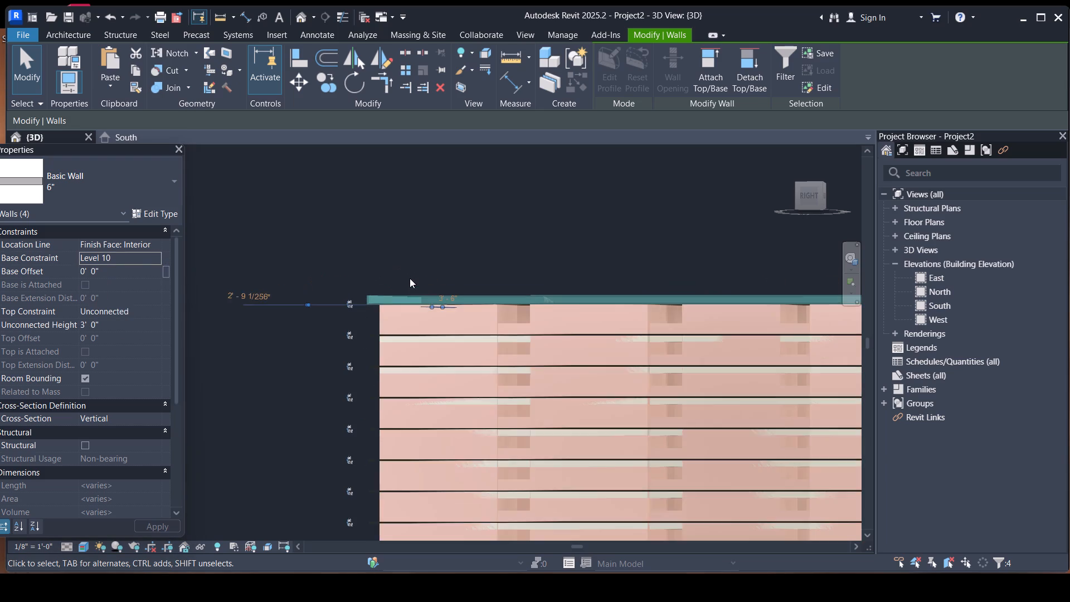
key("Escape")
Inspect the roof-level parapet and the floors below it from around the building for leftover parapet walls.
scroll(471, 280, "down", 2)
scroll(471, 280, "up", 1)
scroll(471, 280, "down", 5)
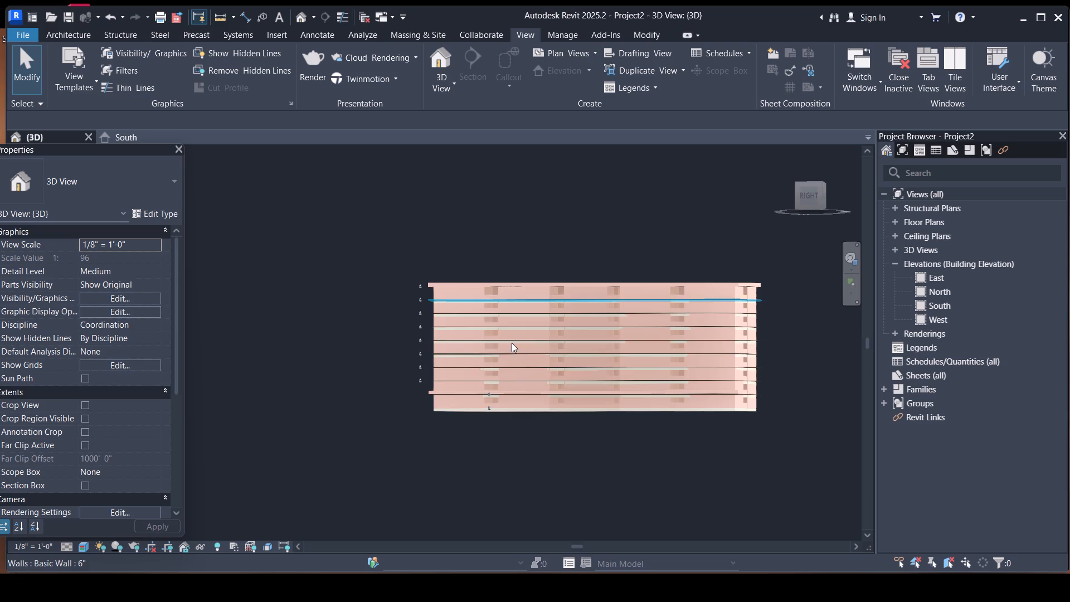
middle_click_drag(576, 288, 426, 282, "shift")
middle_click_drag(568, 286, 687, 389, "shift")
scroll(648, 320, "up", 3)
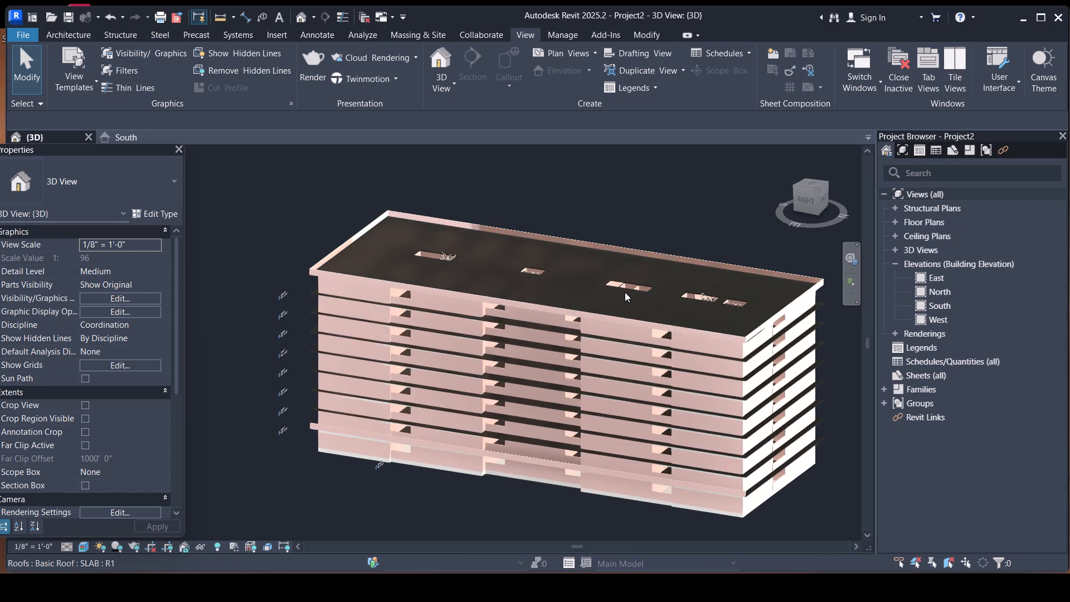
scroll(625, 292, "down", 2)
middle_click_drag(676, 300, 633, 284, "shift")
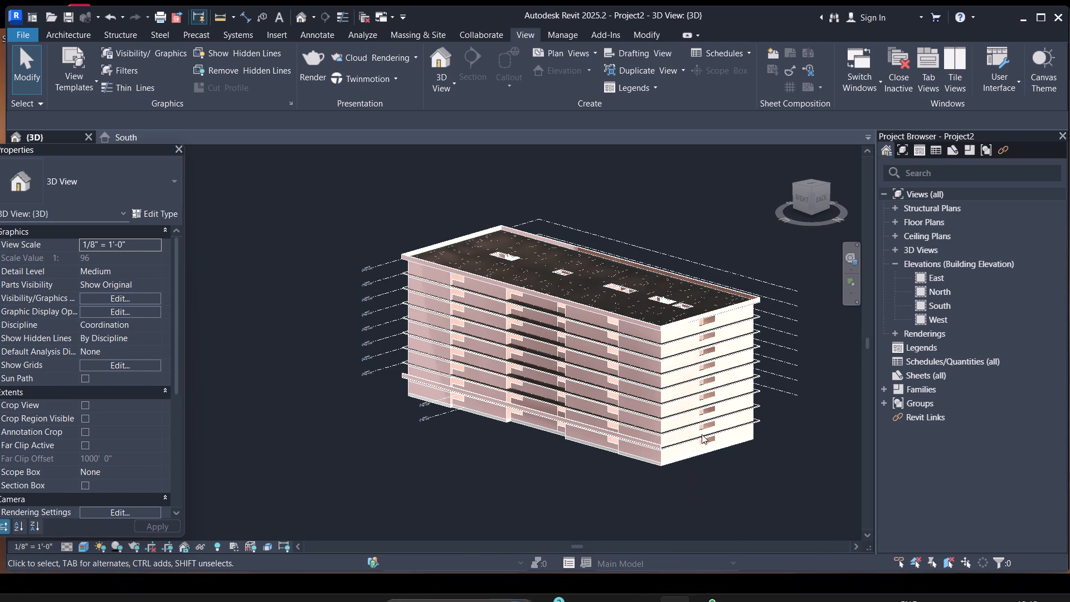
middle_click_drag(707, 401, 684, 417)
scroll(368, 382, "up", 3)
middle_click_drag(658, 306, 508, 295)
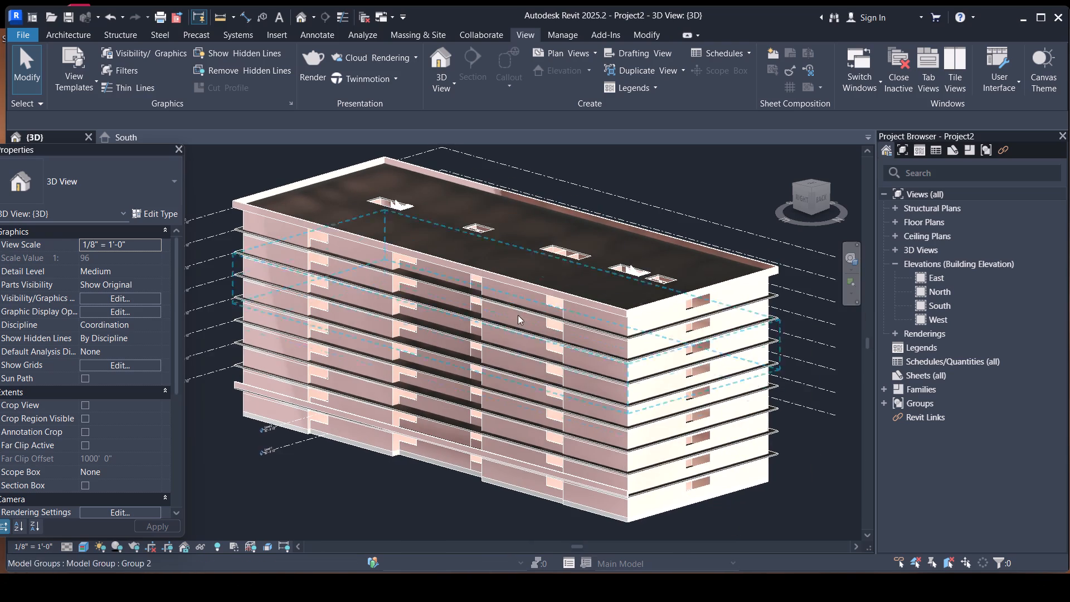
middle_click_drag(515, 339, 549, 366, "shift")
scroll(507, 315, "down", 1)
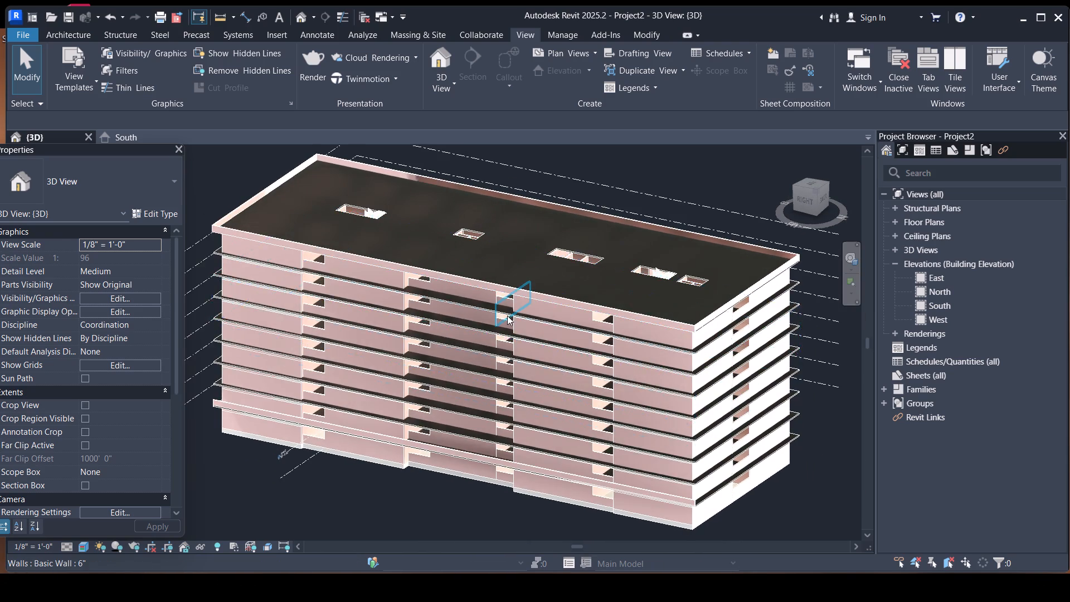
scroll(507, 315, "down", 2)
scroll(531, 282, "up", 3)
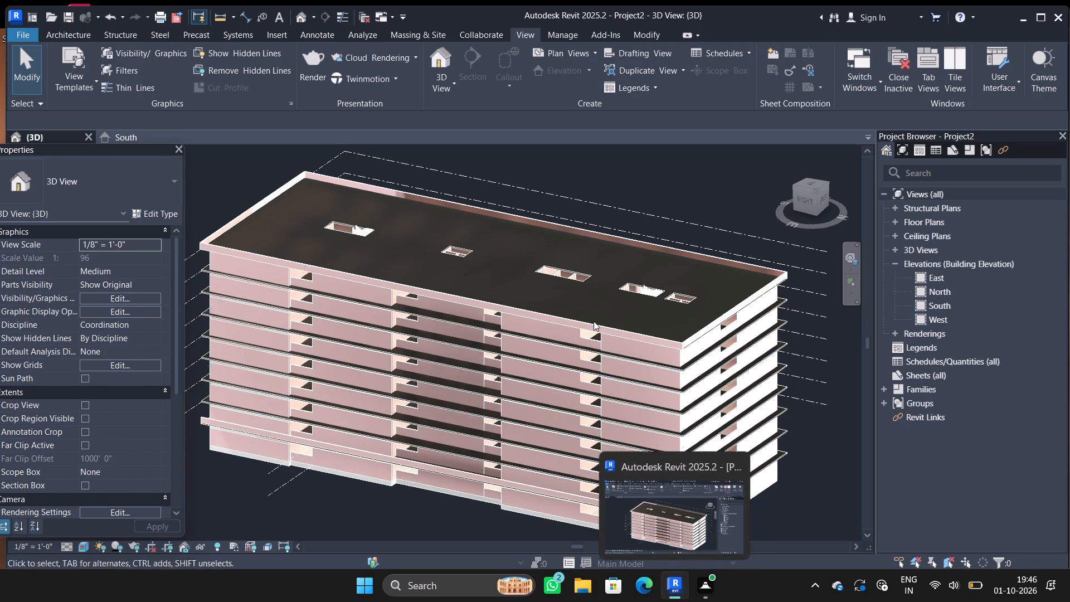
scroll(597, 318, "down", 3)
scroll(537, 439, "down", 1)
middle_click_drag(513, 462, 504, 427)
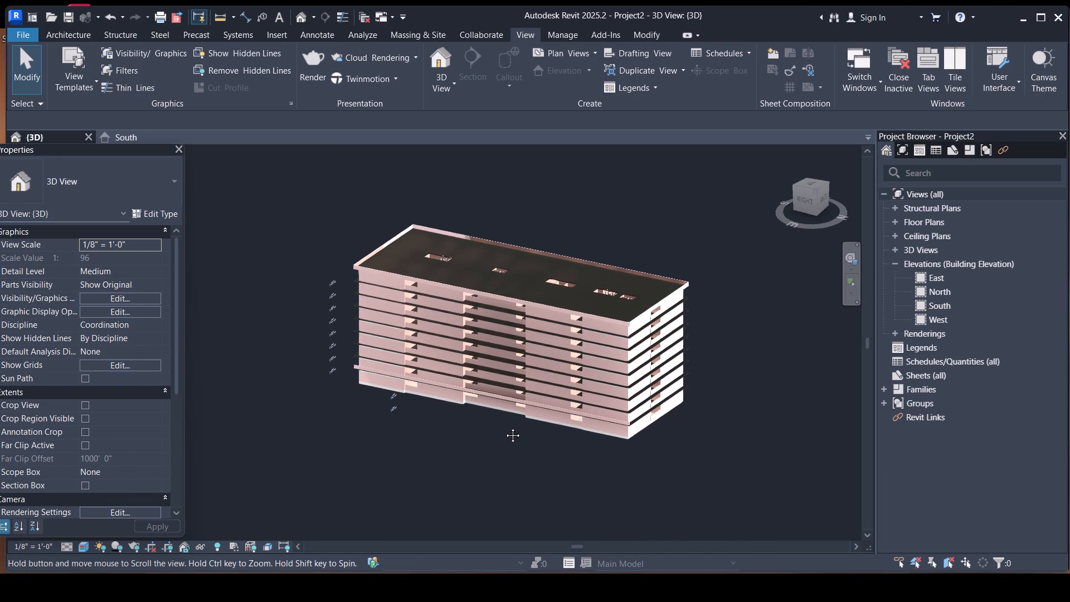
middle_click_drag(504, 427, 514, 417)
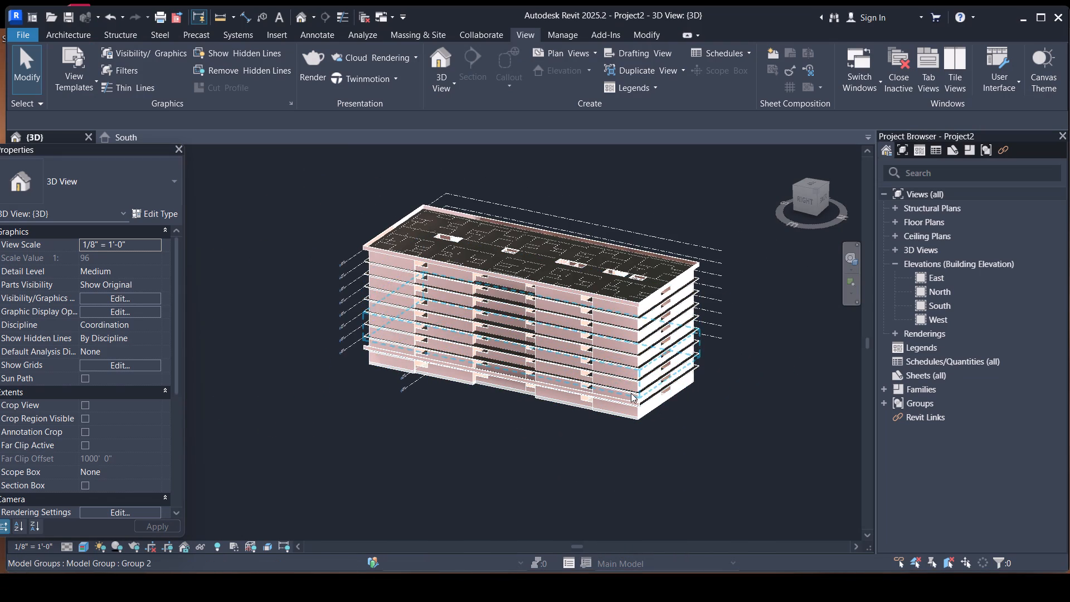
scroll(628, 392, "up", 3)
scroll(628, 392, "down", 1)
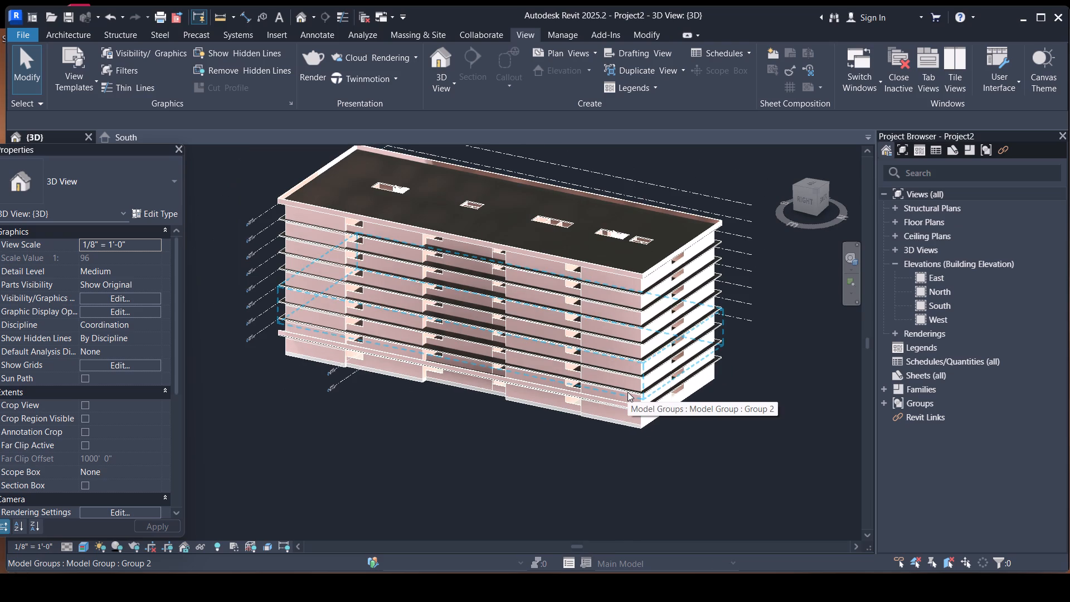
scroll(628, 392, "down", 1)
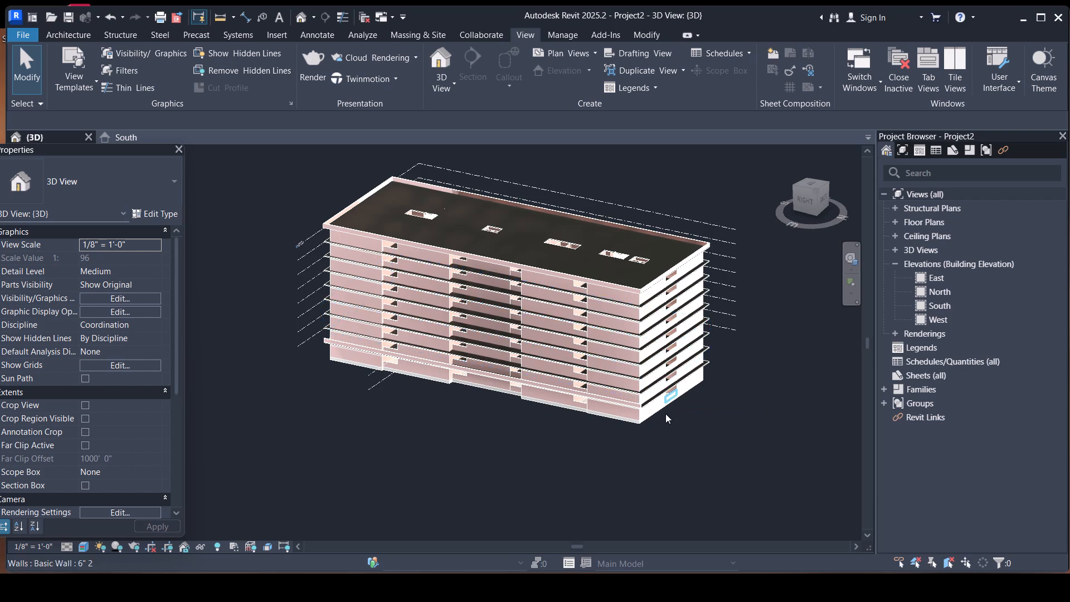
Delete the leftover duplicate Level 2 parapet wall running along the east facade.
scroll(669, 416, "up", 2)
middle_click_drag(744, 390, 683, 416, "shift")
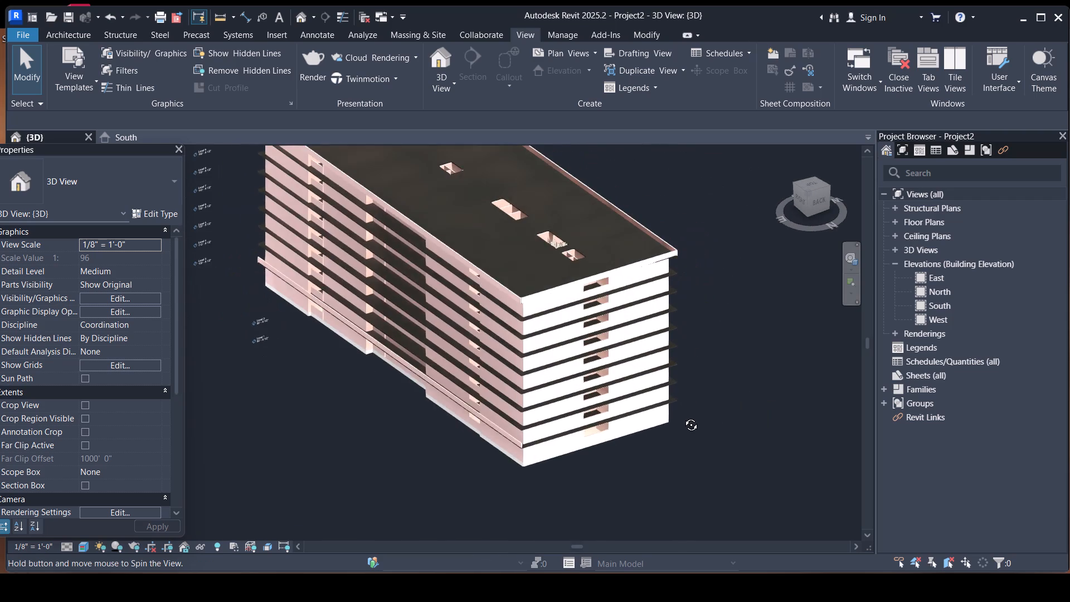
middle_click_drag(683, 416, 682, 415, "shift")
scroll(525, 438, "up", 8)
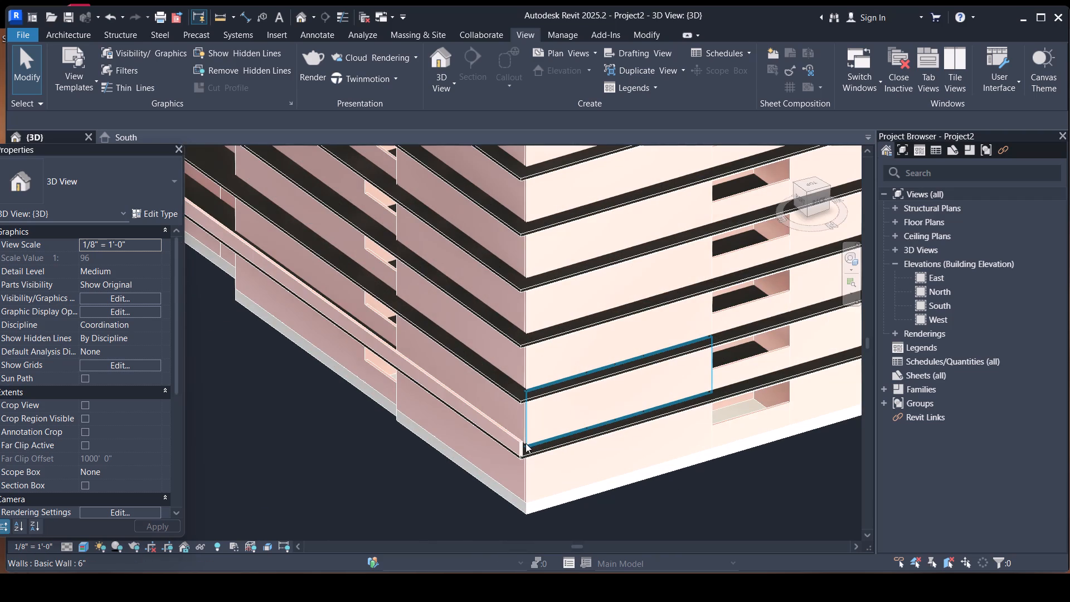
left_click(521, 446)
key("Delete")
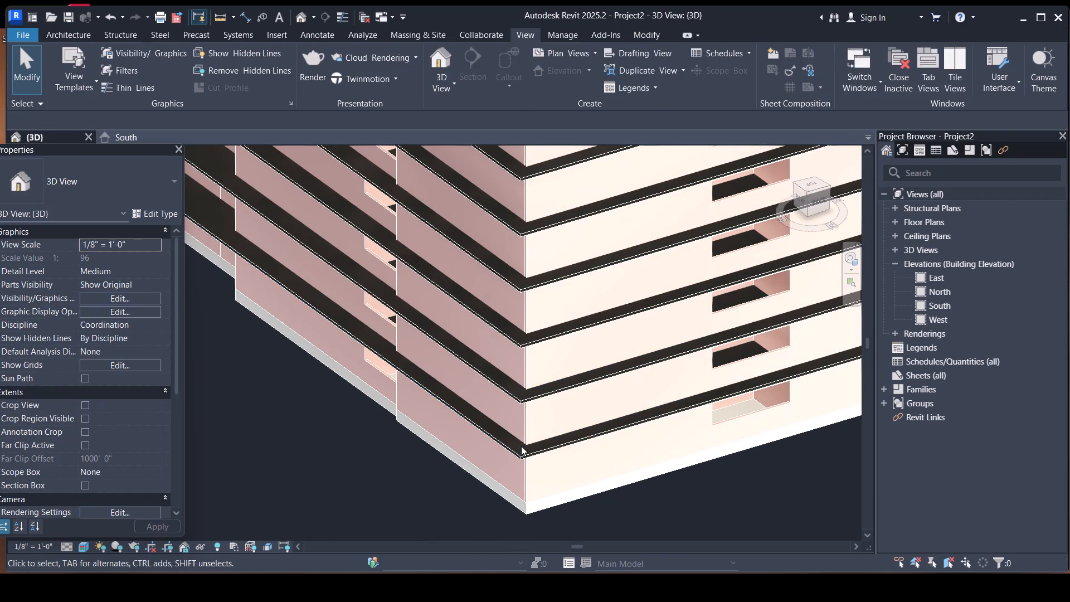
scroll(375, 411, "down", 9)
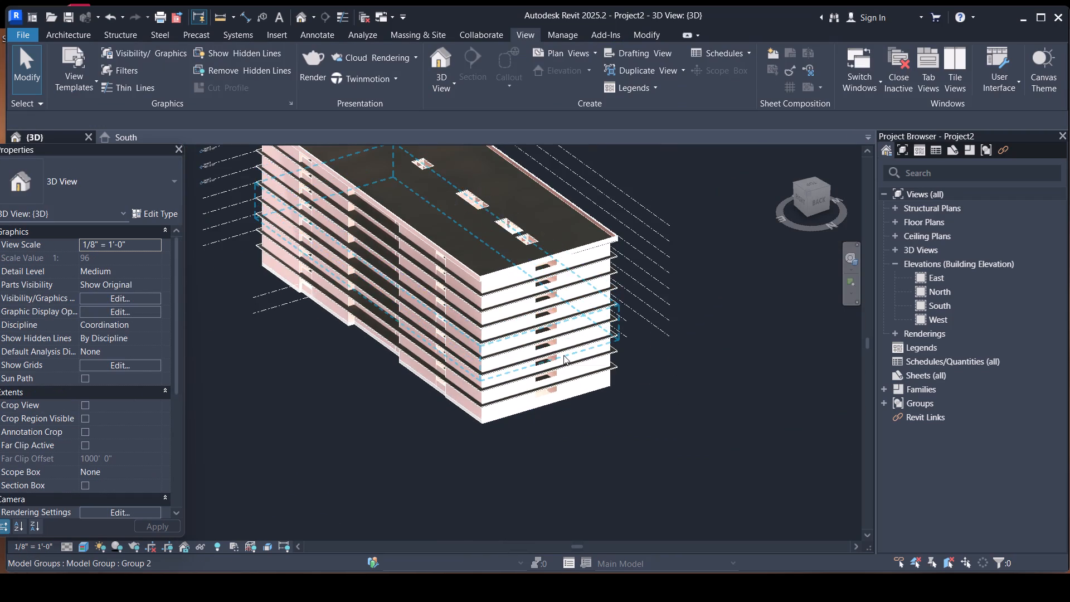
Examine the whole building from above and from its sides, checking the roof parapet and the stacked floors.
scroll(563, 355, "down", 2)
middle_click_drag(430, 396, 464, 458)
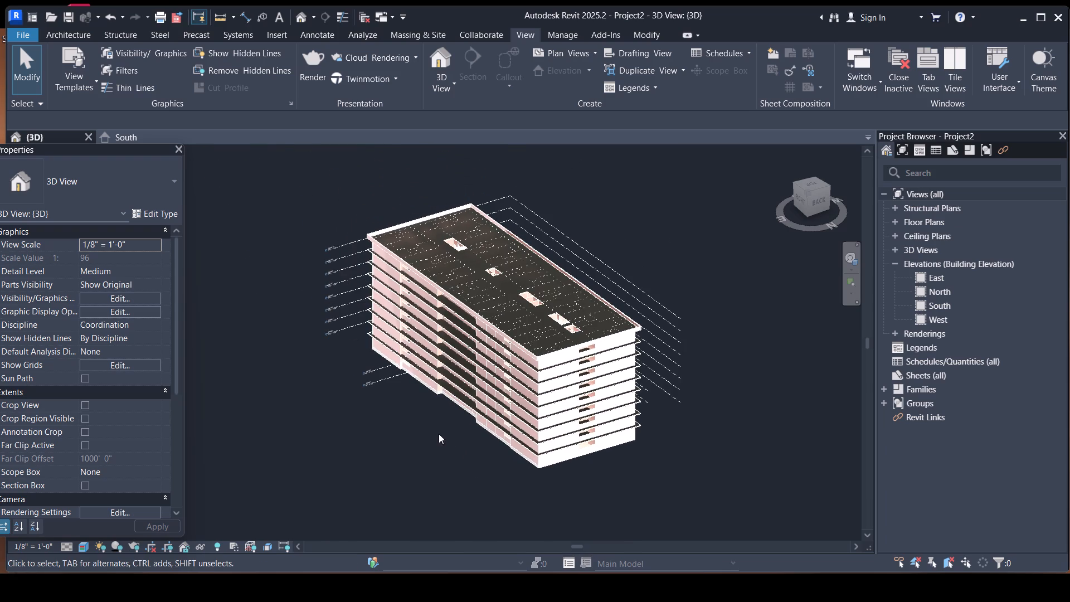
middle_click_drag(439, 434, 522, 423)
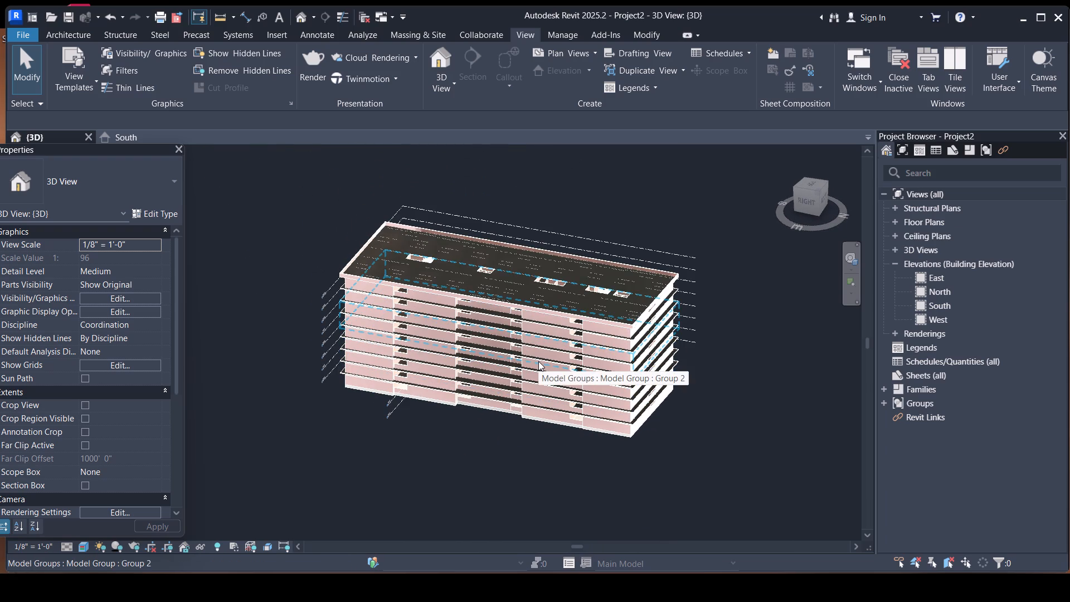
scroll(510, 154, "up", 4)
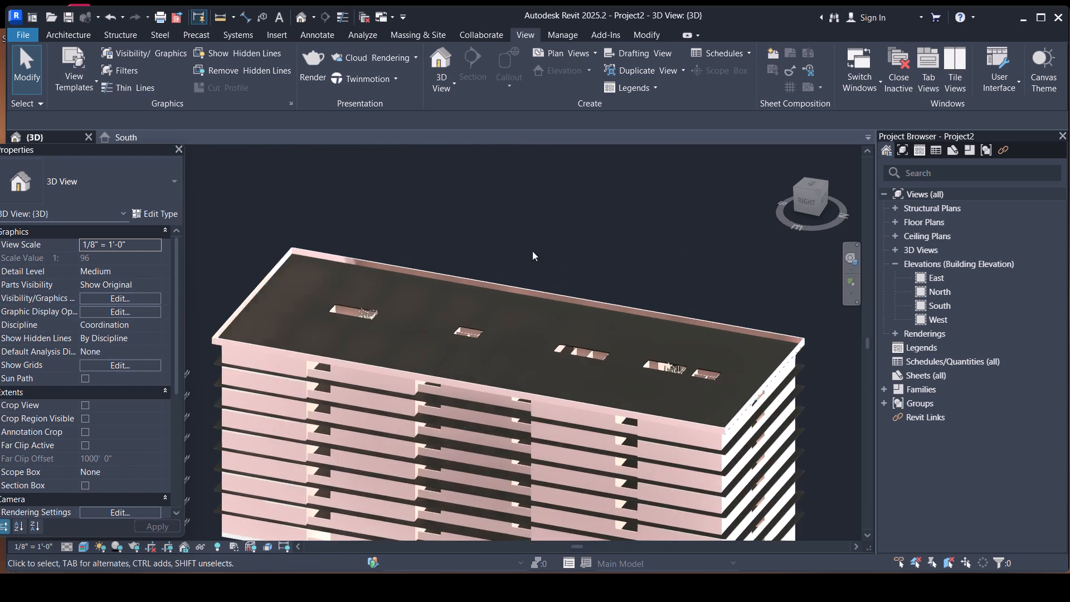
scroll(576, 247, "down", 4)
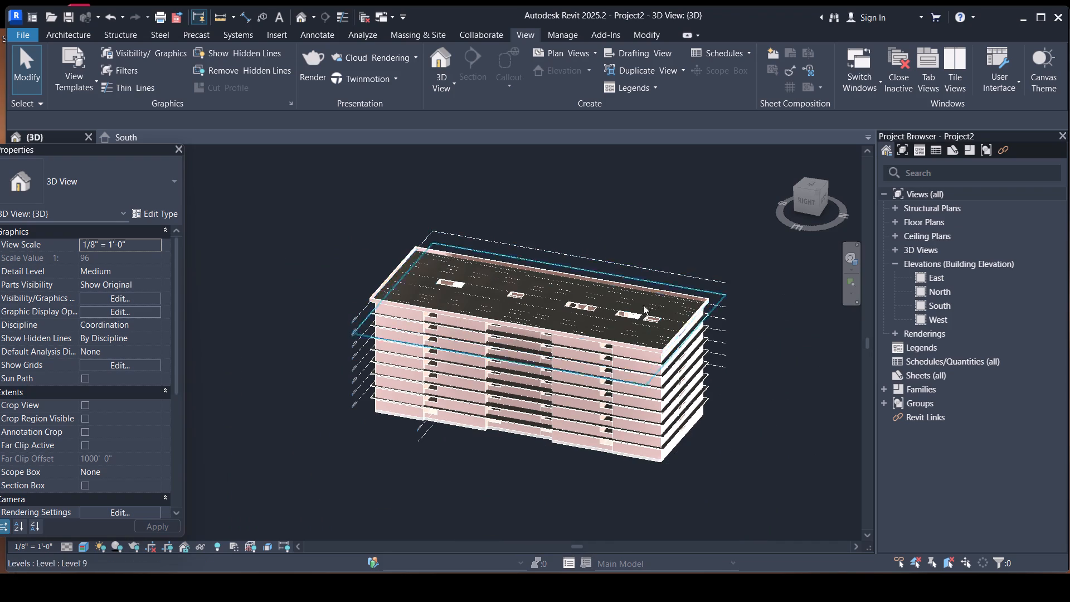
scroll(613, 330, "down", 2)
middle_click_drag(587, 423, 602, 381)
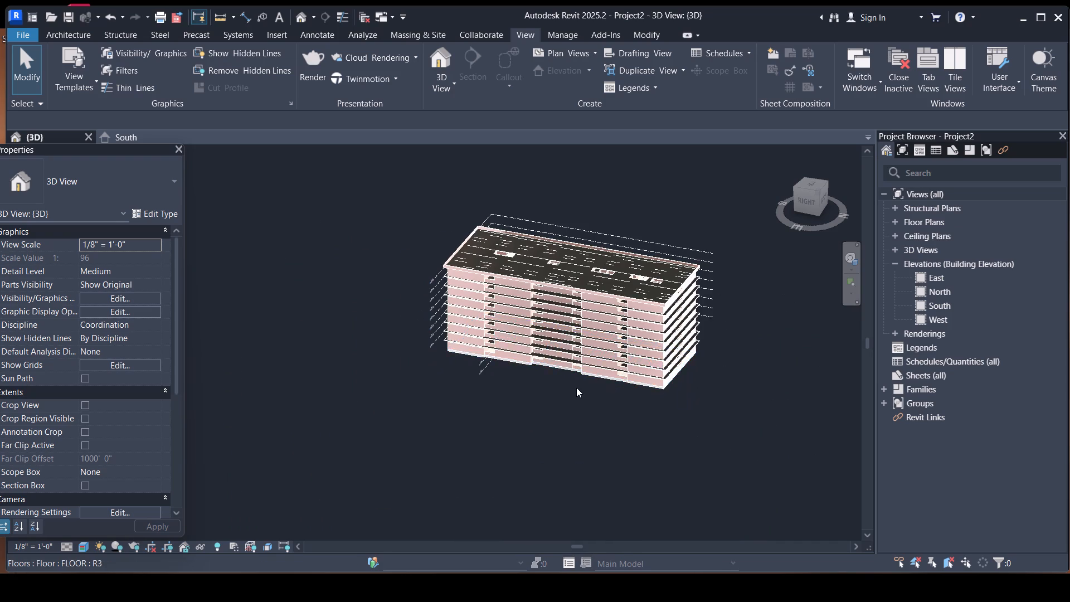
scroll(578, 386, "up", 3)
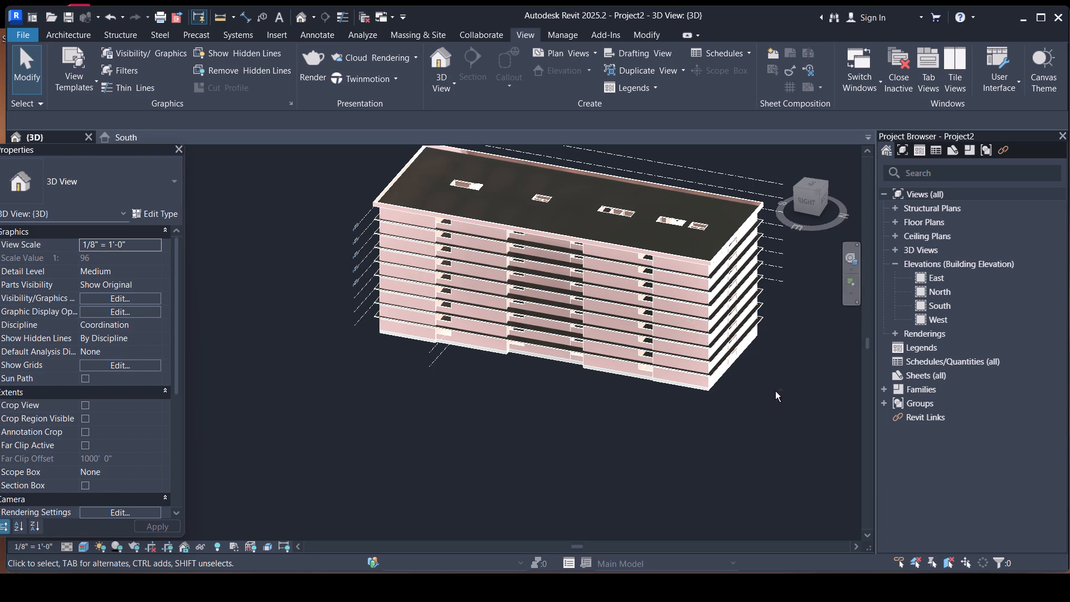
middle_click_drag(775, 391, 755, 377, "shift")
middle_click_drag(755, 347, 731, 452)
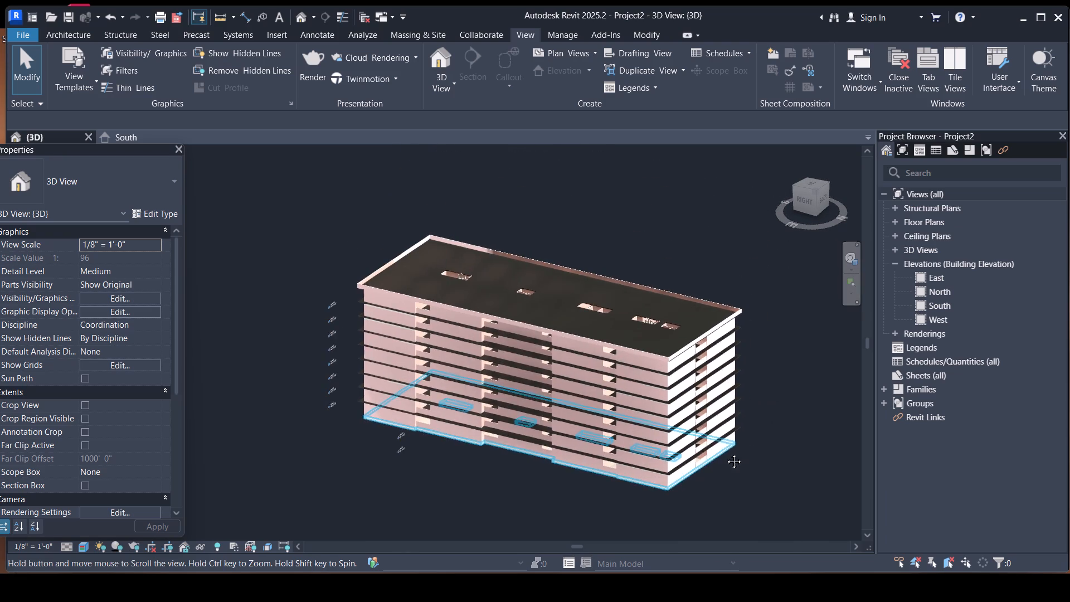
middle_click_drag(715, 454, 721, 391, "shift")
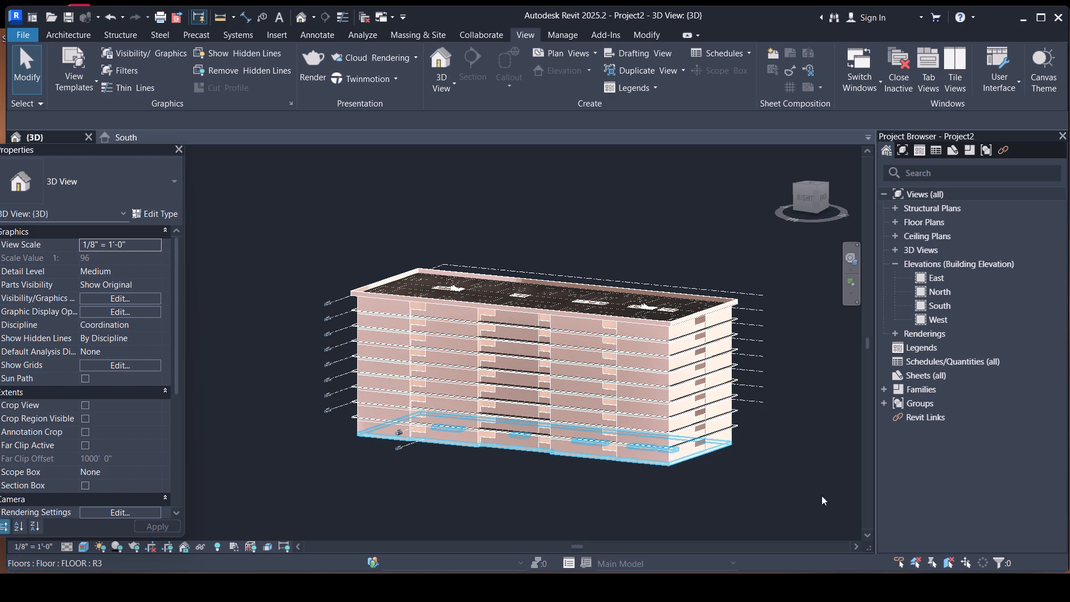
middle_click_drag(767, 502, 779, 469, "shift")
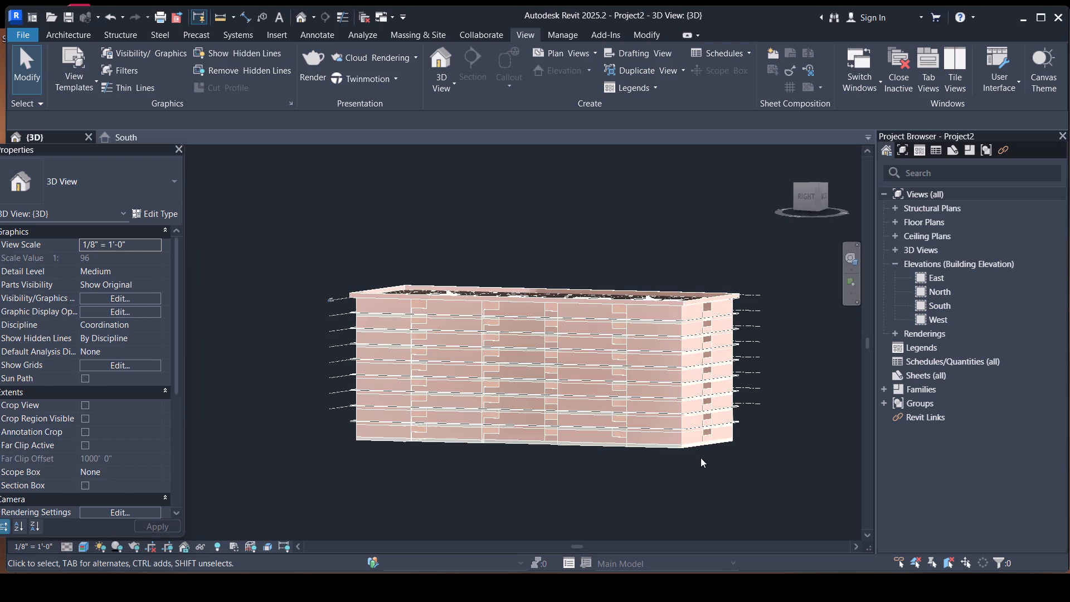
scroll(695, 461, "up", 1)
middle_click_drag(736, 444, 721, 438)
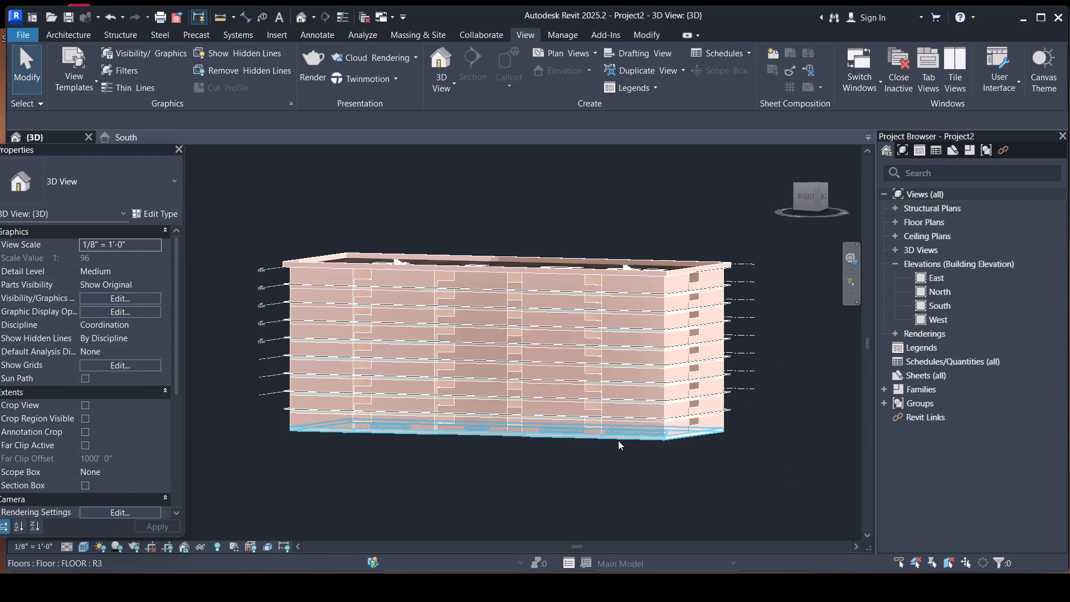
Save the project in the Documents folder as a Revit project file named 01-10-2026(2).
key("ctrl+s")
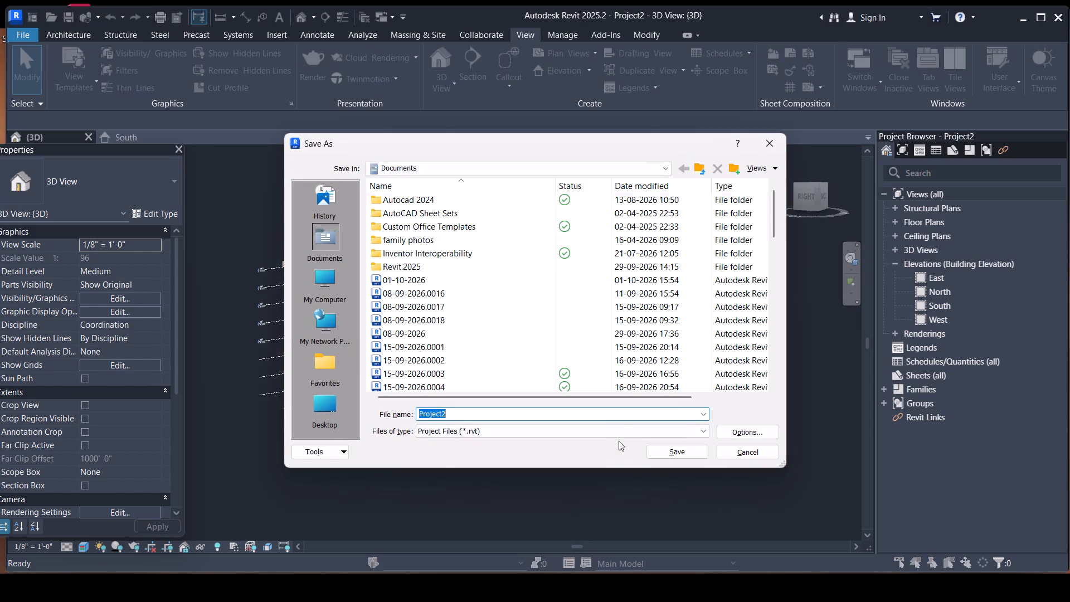
left_click(609, 410)
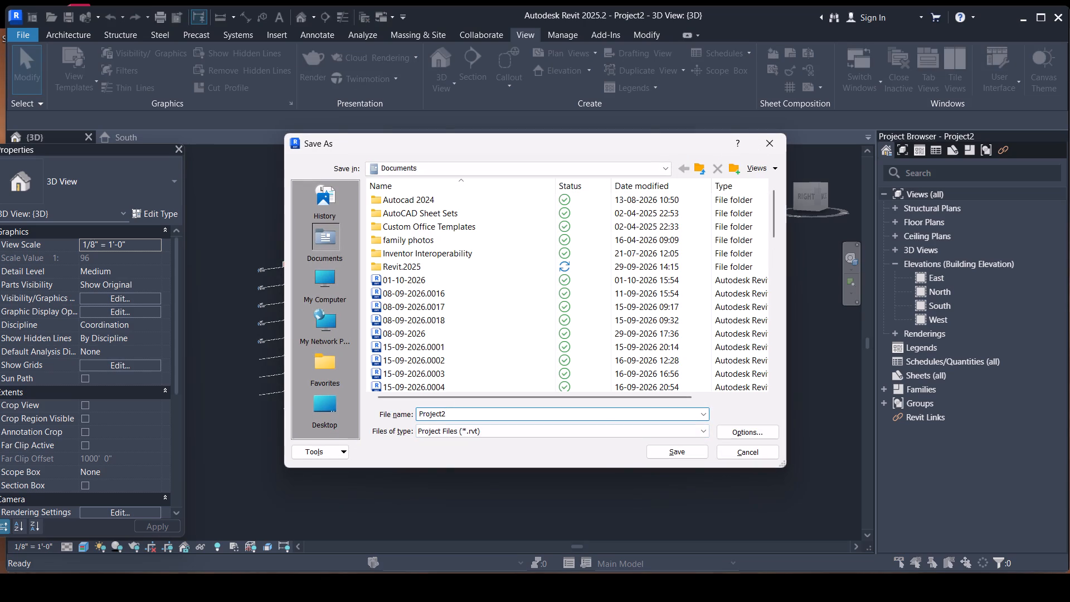
key("BackSpace")
key("BackSpace")
key("BackSpace")
key("BackSpace")
key("BackSpace")
key("BackSpace")
key("BackSpace")
key("BackSpace")
key("BackSpace")
key("BackSpace")
key("BackSpace")
key("BackSpace")
key("BackSpace")
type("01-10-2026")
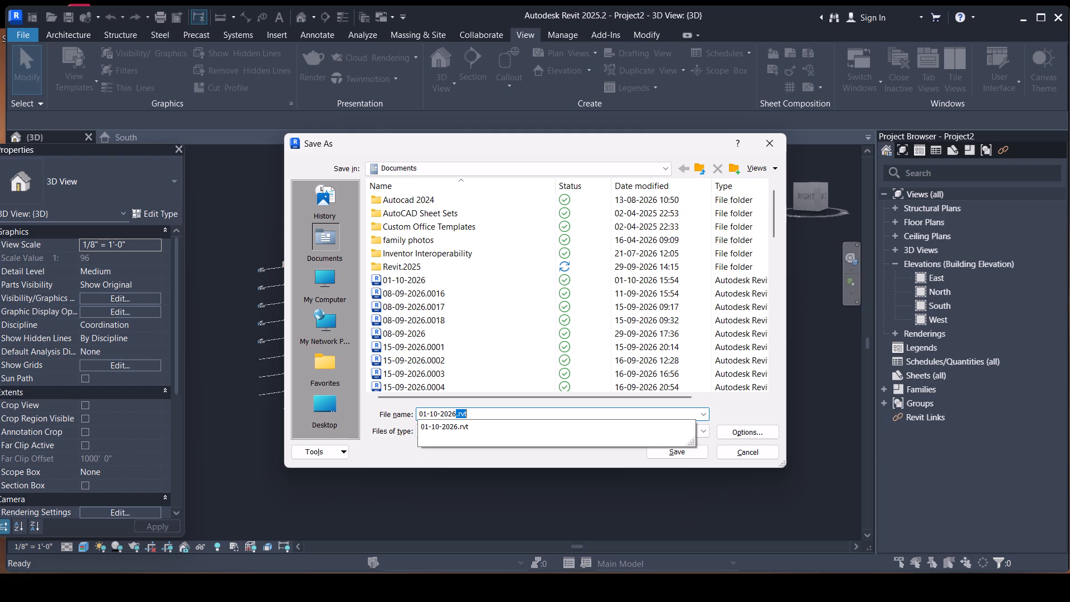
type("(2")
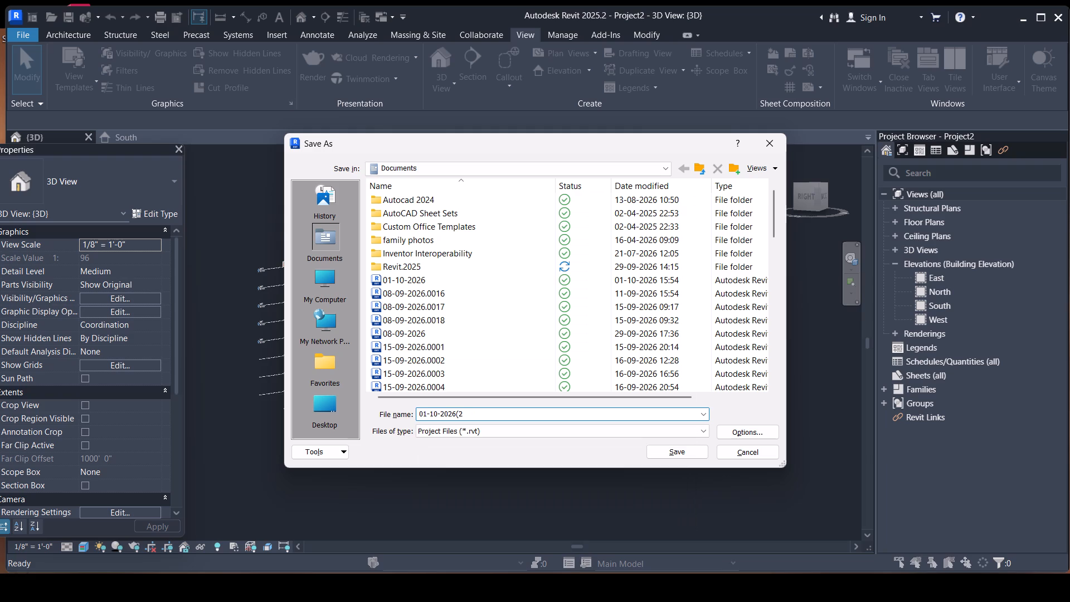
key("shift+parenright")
left_click(700, 453)
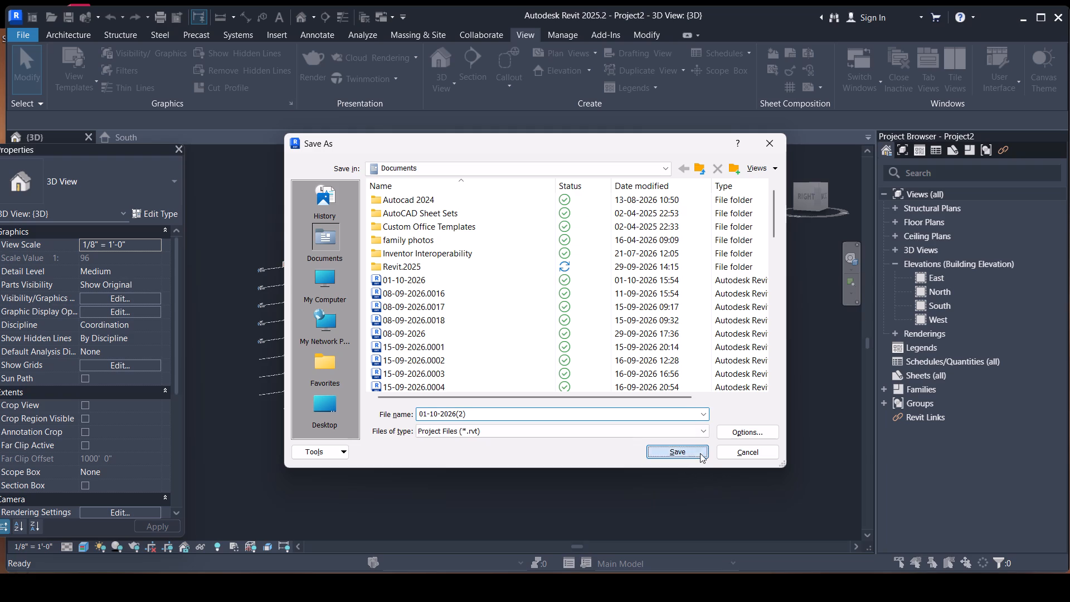